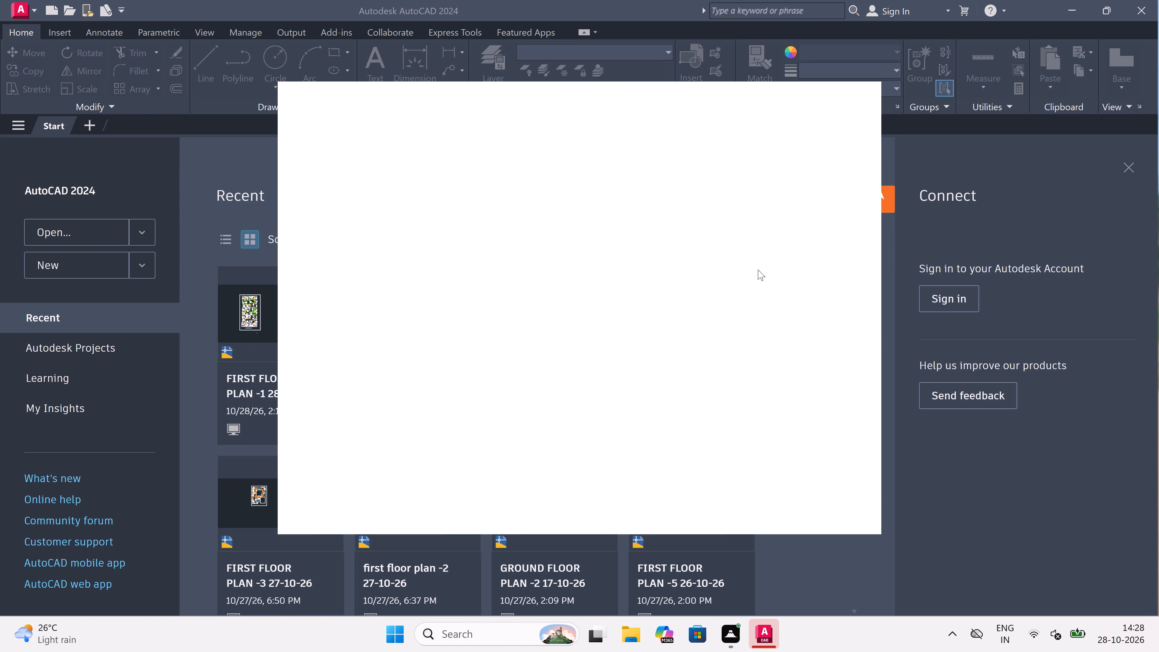
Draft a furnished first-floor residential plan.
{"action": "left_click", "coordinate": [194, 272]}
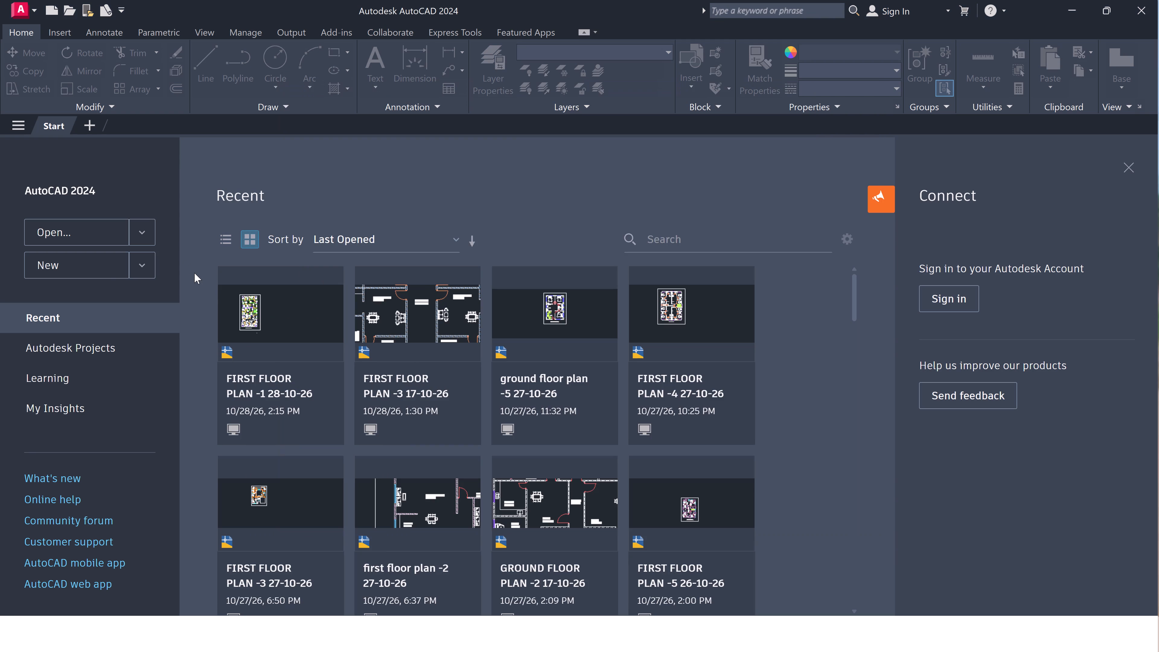
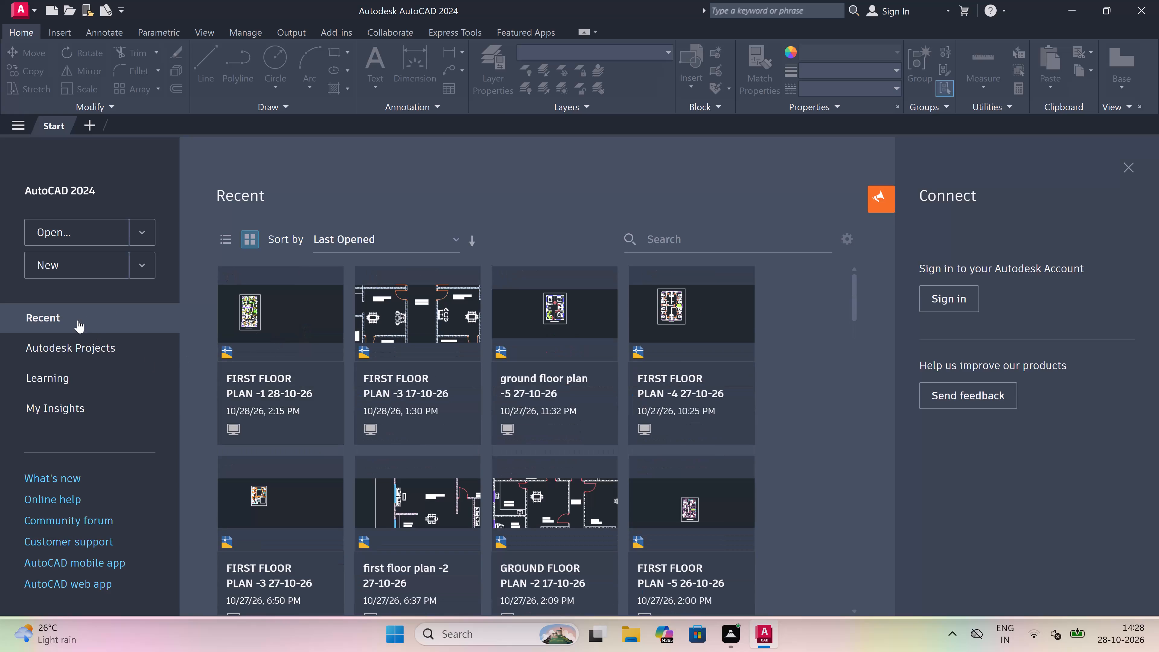
Start a new blank drawing.
{"action": "double_click", "coordinate": [91, 260]}
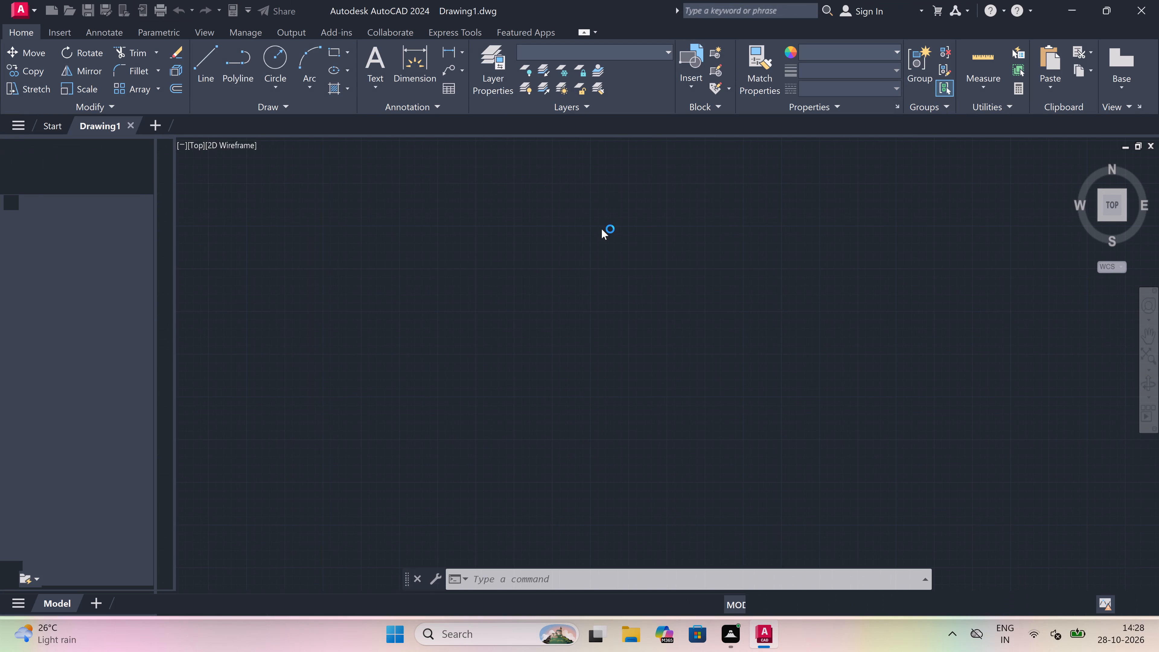
Configure the drawing units with Engineering length type and Inches as the insertion scale.
{"action": "type", "text": "un"}
{"action": "key", "text": "space"}
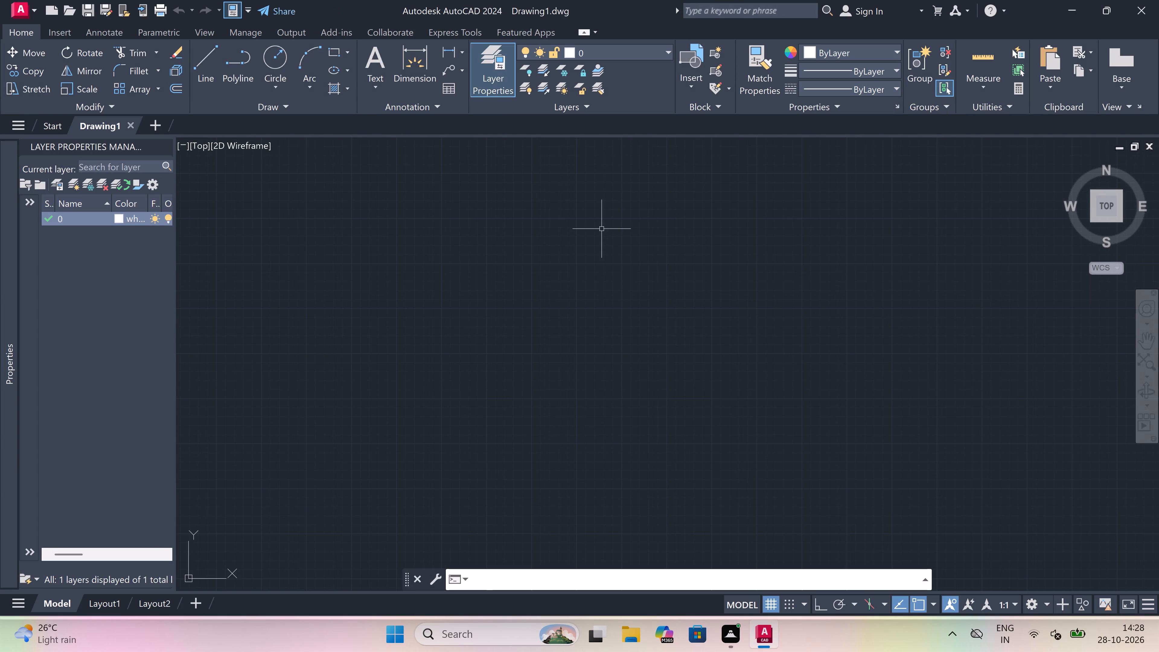
{"action": "type", "text": "un"}
{"action": "key", "text": "space"}
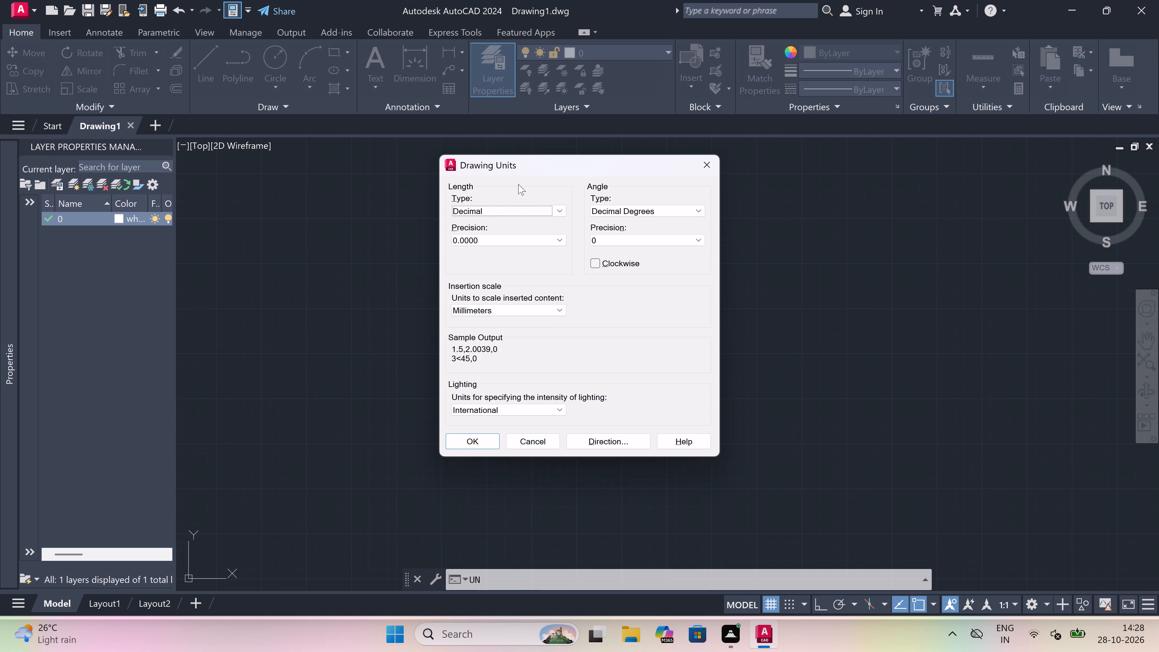
{"action": "left_click", "coordinate": [511, 213]}
{"action": "left_click", "coordinate": [516, 239]}
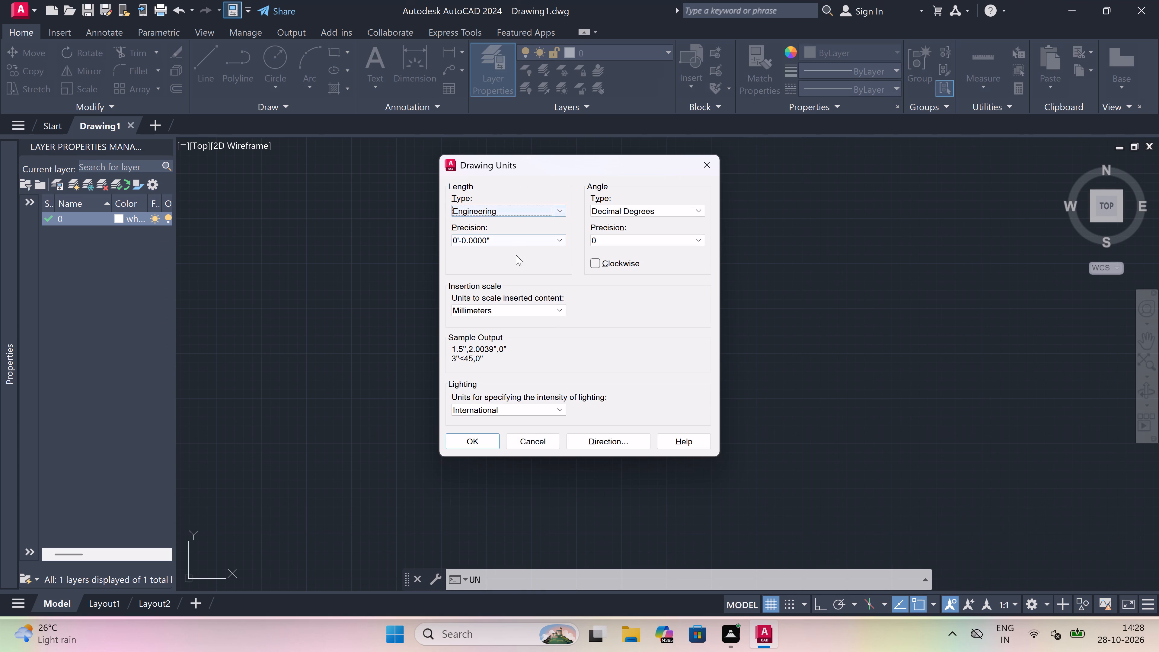
{"action": "left_click", "coordinate": [512, 238]}
{"action": "left_click_drag", "start_coordinate": [514, 245], "coordinate": [514, 249]}
{"action": "left_click", "coordinate": [500, 305]}
{"action": "left_click", "coordinate": [493, 330]}
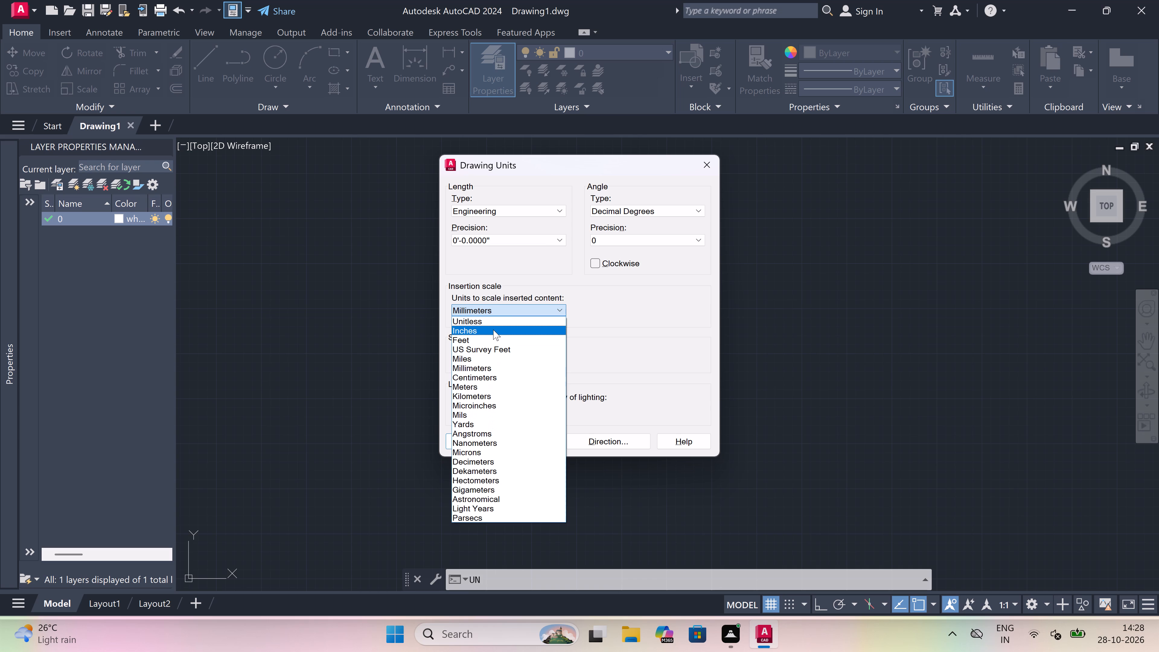
{"action": "left_click", "coordinate": [470, 445]}
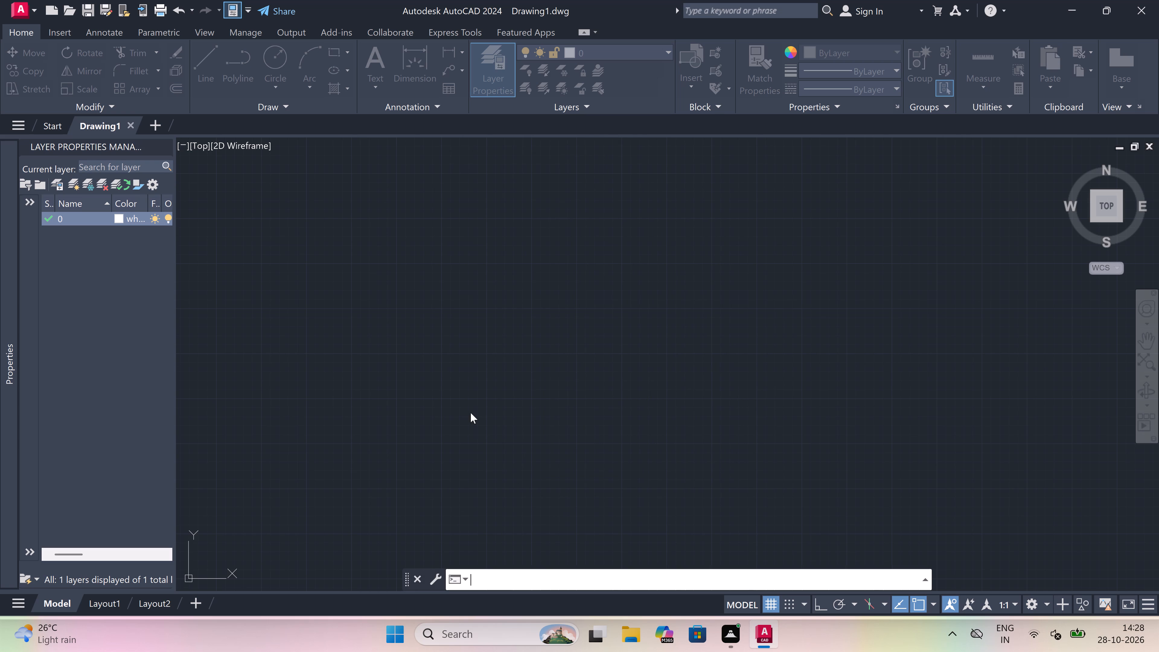
Draw one horizontal and one vertical construction line through a common point with Ortho on.
{"action": "type", "text": "xl"}
{"action": "key", "text": "space"}
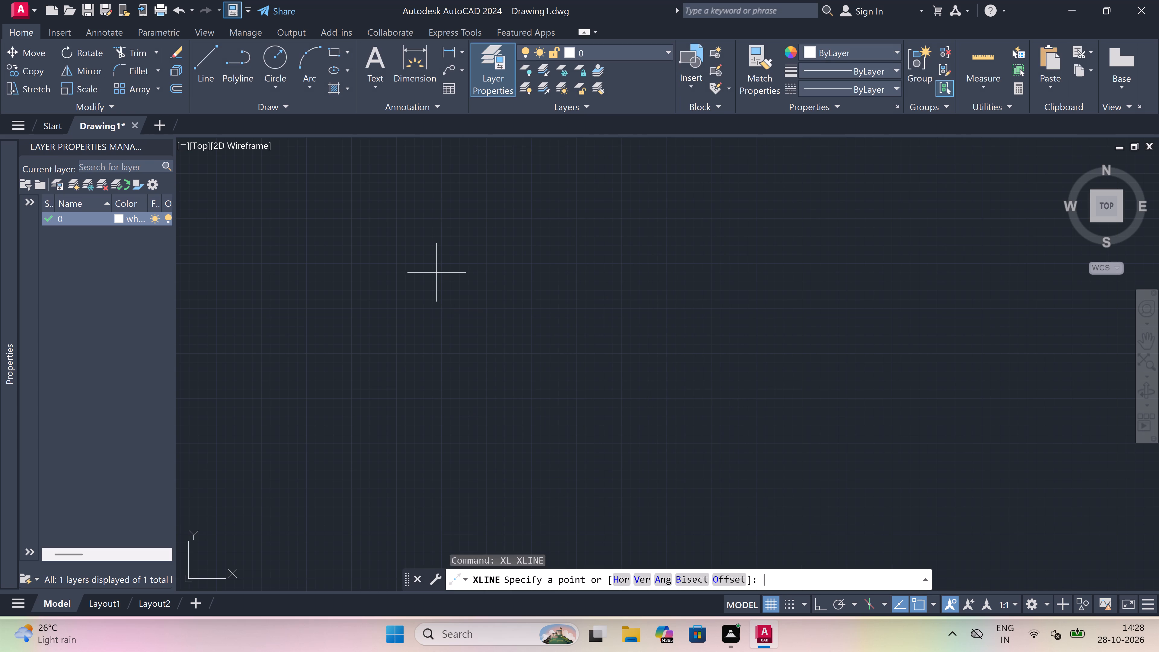
{"action": "left_click", "coordinate": [415, 253]}
{"action": "key", "text": "F8"}
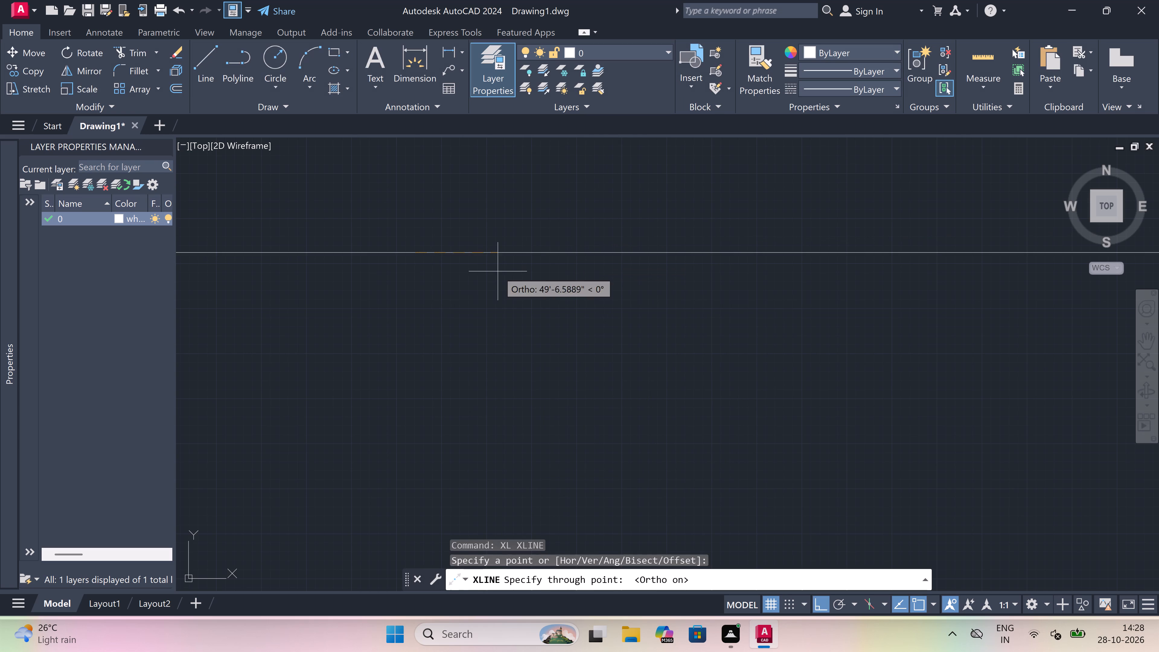
{"action": "left_click", "coordinate": [496, 271]}
{"action": "left_click", "coordinate": [493, 443]}
{"action": "key", "text": "Escape"}
Trim the construction lines above and to the left of their intersection, leaving an upper-left corner.
{"action": "key", "text": "t"}
{"action": "key", "text": "r"}
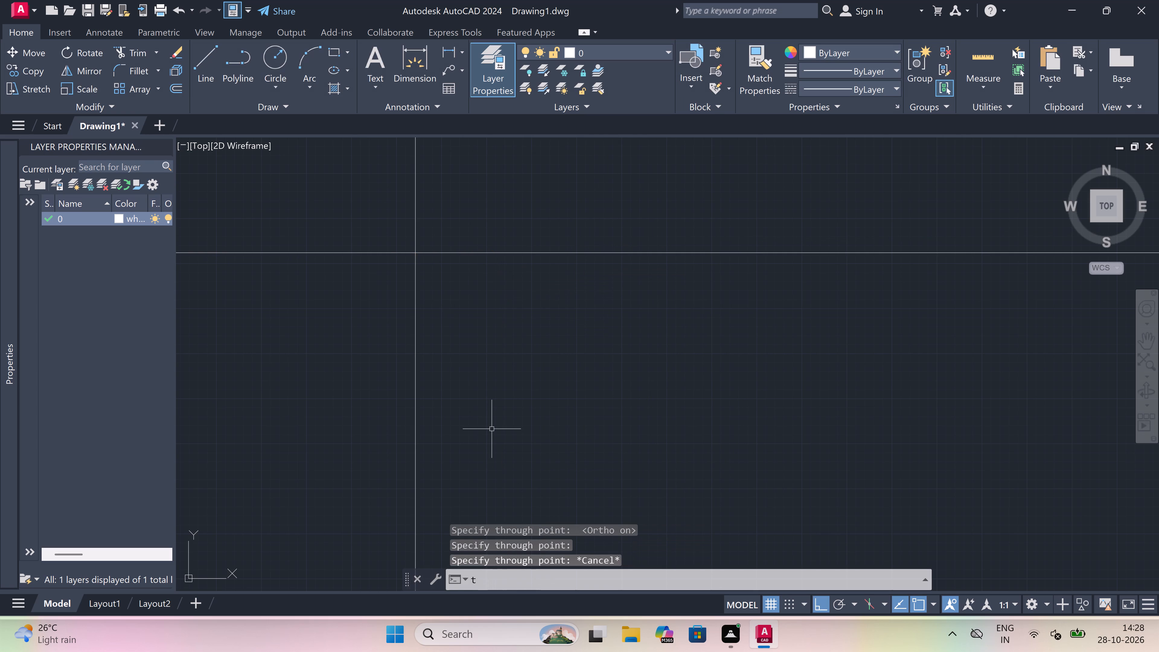
{"action": "key", "text": "space"}
{"action": "left_click_drag", "start_coordinate": [438, 219], "coordinate": [430, 224]}
{"action": "left_click_drag", "start_coordinate": [336, 316], "coordinate": [338, 308]}
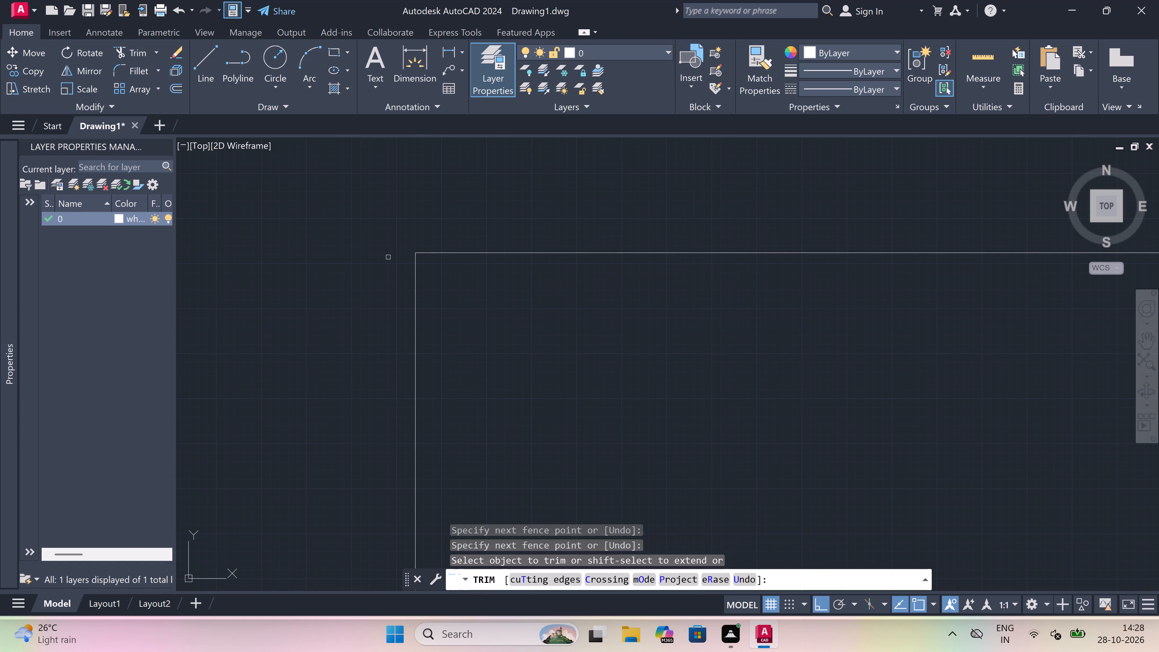
{"action": "key", "text": "Escape"}
Offset the horizontal and vertical corner lines 4.5" inward to form the outer wall thickness.
{"action": "scroll", "coordinate": [522, 246], "scroll_direction": "up", "scroll_amount": 2}
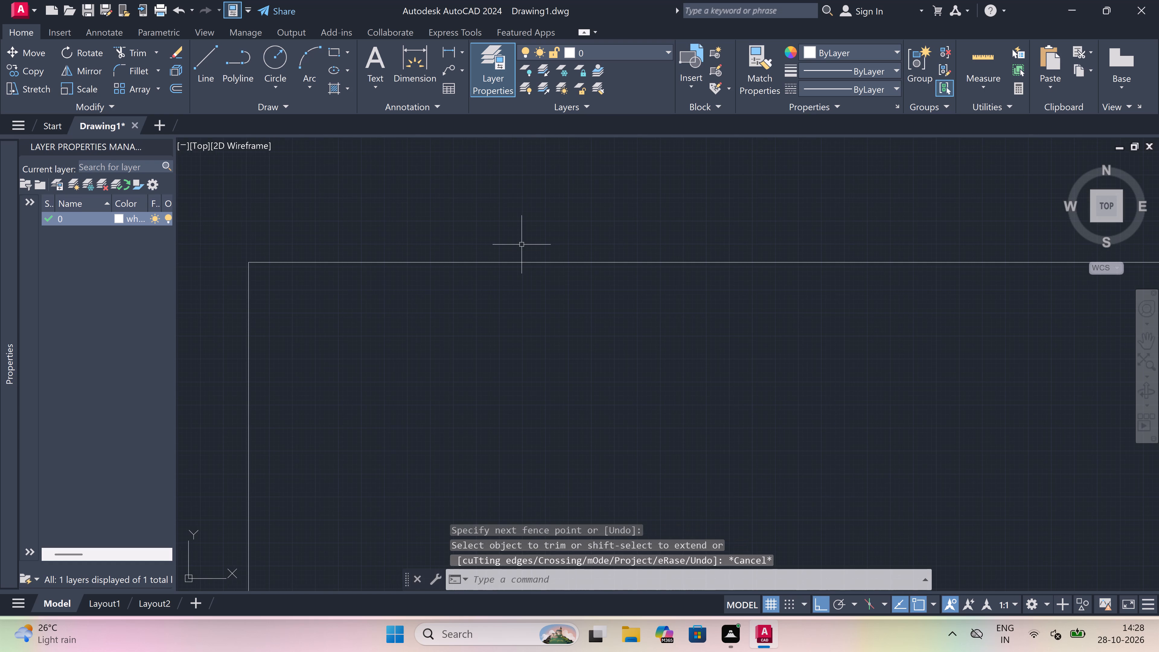
{"action": "key", "text": "o"}
{"action": "key", "text": "space"}
{"action": "left_click", "coordinate": [488, 260]}
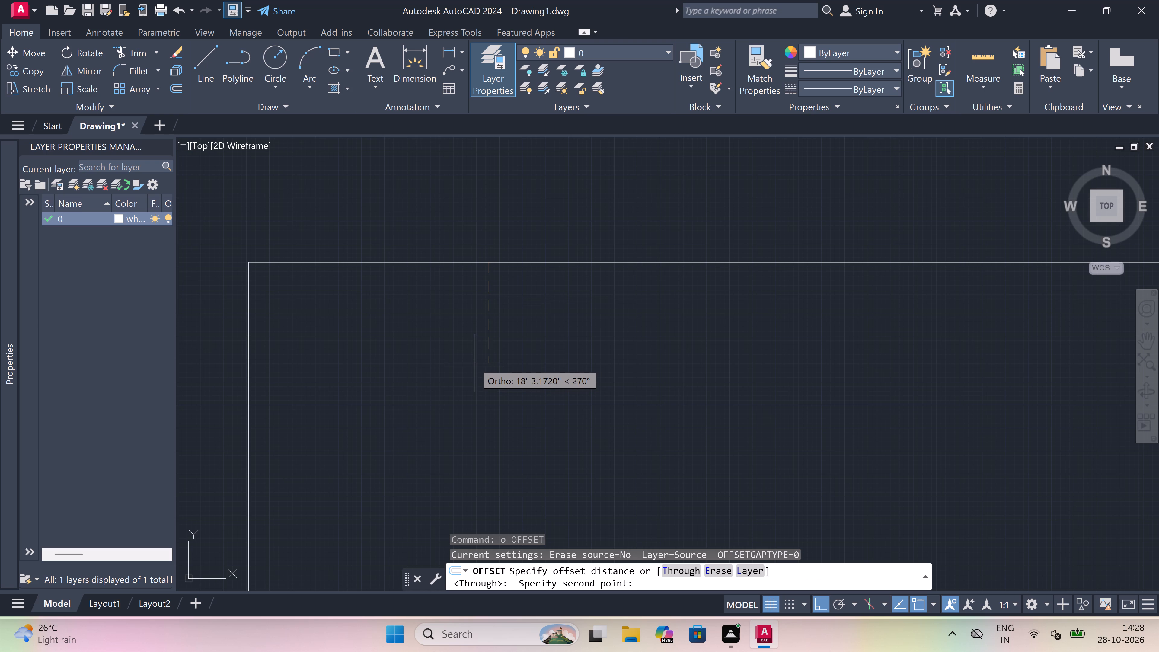
{"action": "type", "text": "4.5\""}
{"action": "key", "text": "space"}
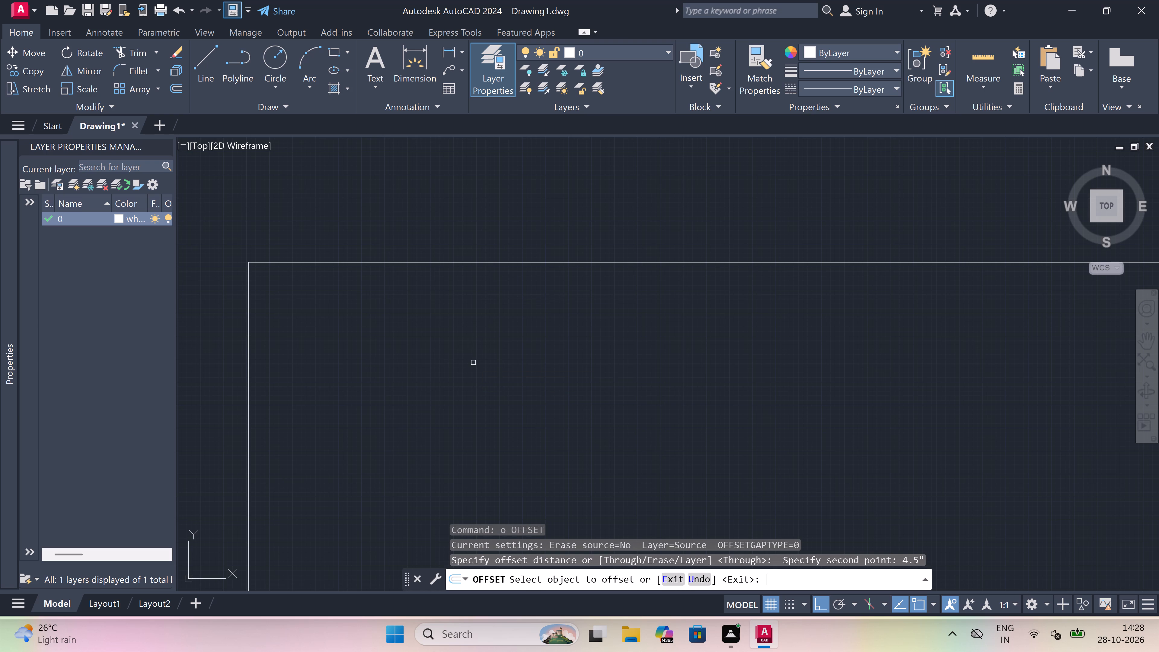
{"action": "left_click", "coordinate": [404, 264]}
{"action": "left_click", "coordinate": [403, 281]}
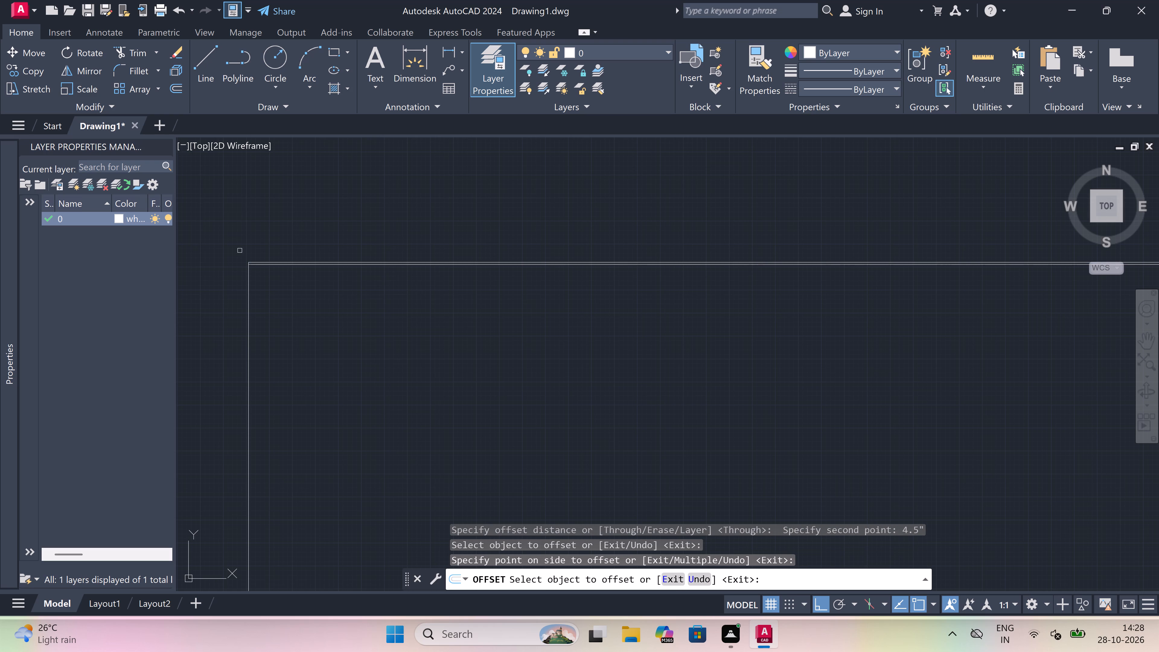
{"action": "scroll", "coordinate": [245, 264], "scroll_direction": "up", "scroll_amount": 4}
{"action": "left_click_drag", "start_coordinate": [257, 278], "coordinate": [261, 278]}
{"action": "left_click", "coordinate": [293, 281]}
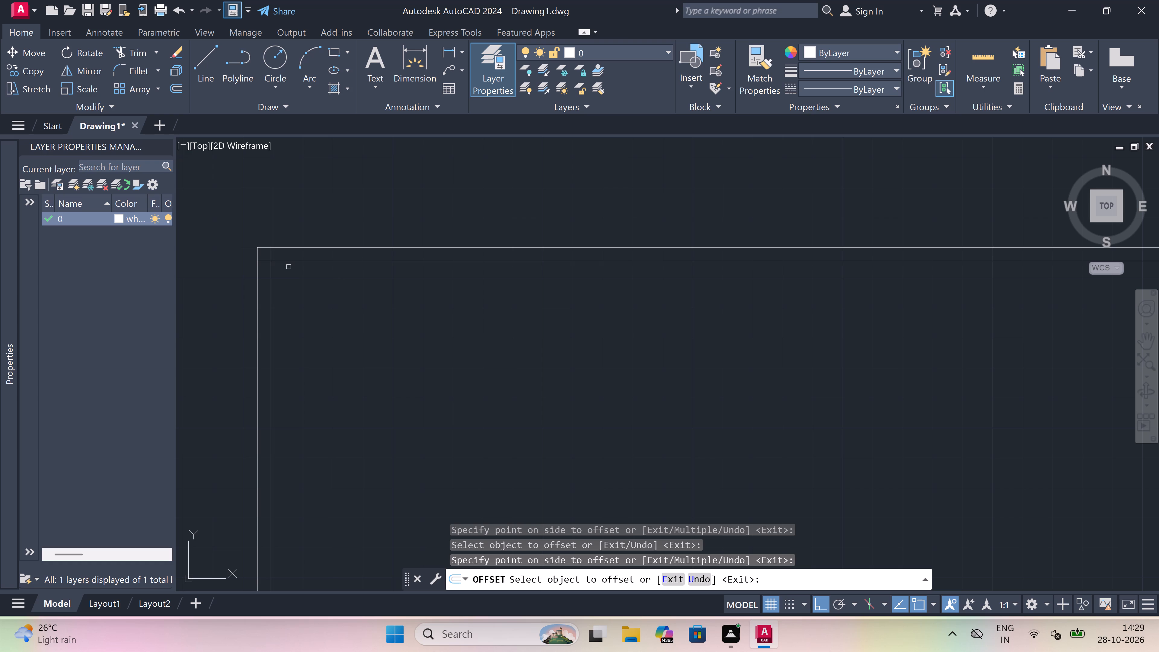
{"action": "key", "text": "Escape"}
Offset the inner line of the top wall 13' downward.
{"action": "key", "text": "space"}
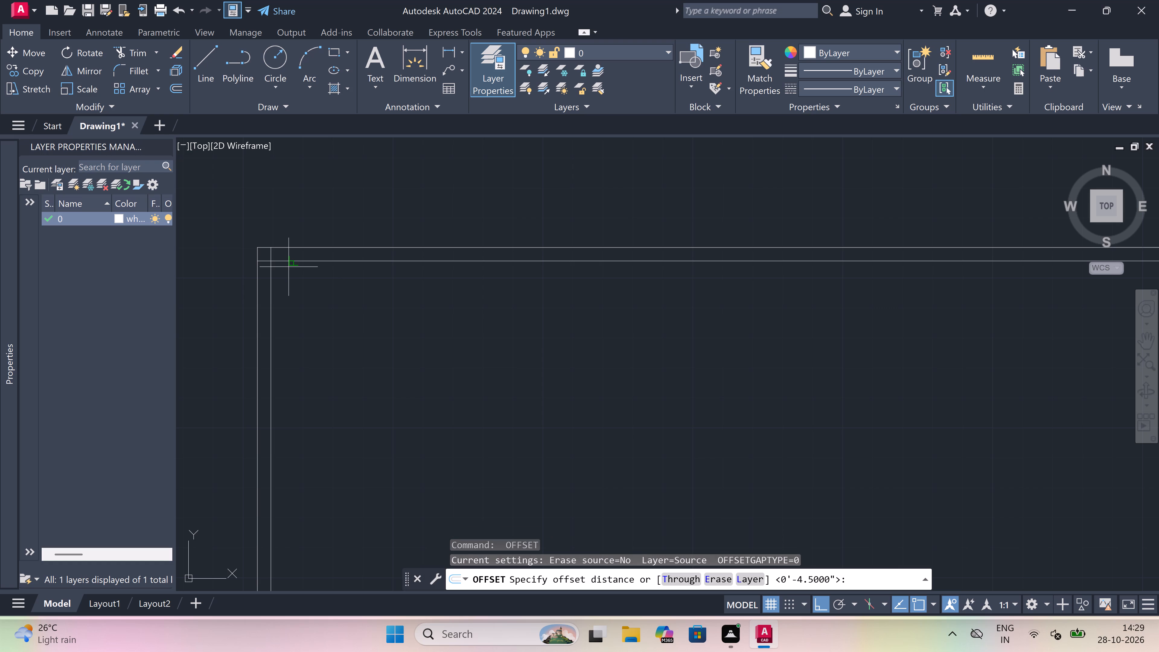
{"action": "left_click", "coordinate": [345, 265]}
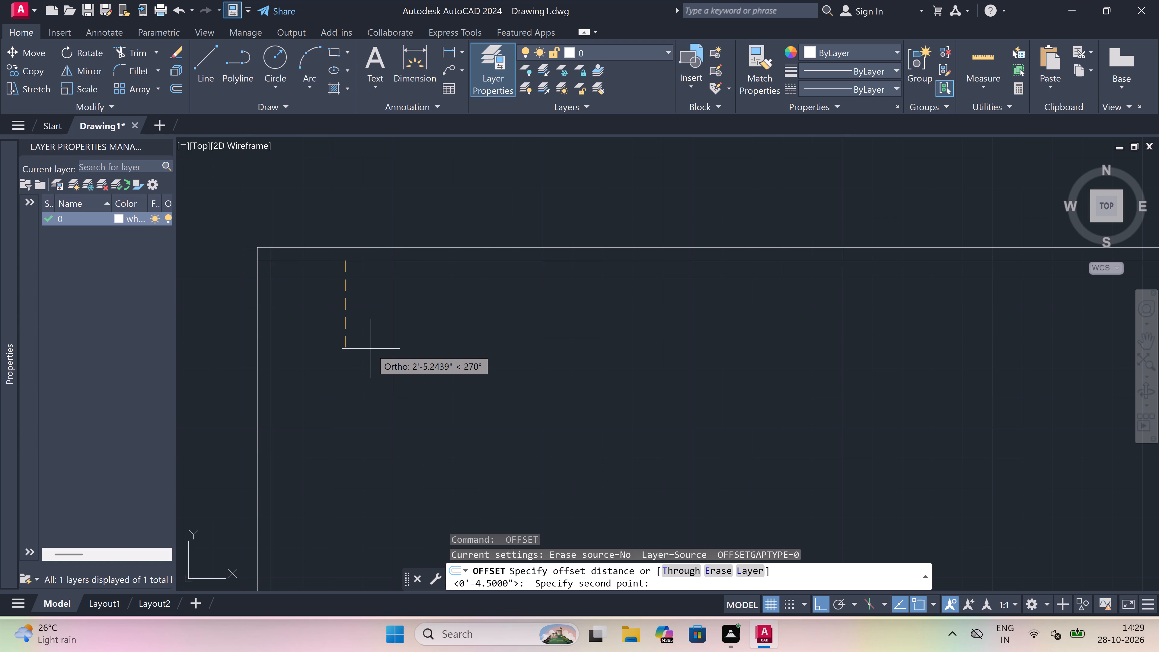
{"action": "scroll", "coordinate": [371, 349], "scroll_direction": "down", "scroll_amount": 1}
{"action": "scroll", "coordinate": [371, 349], "scroll_direction": "up", "scroll_amount": 1}
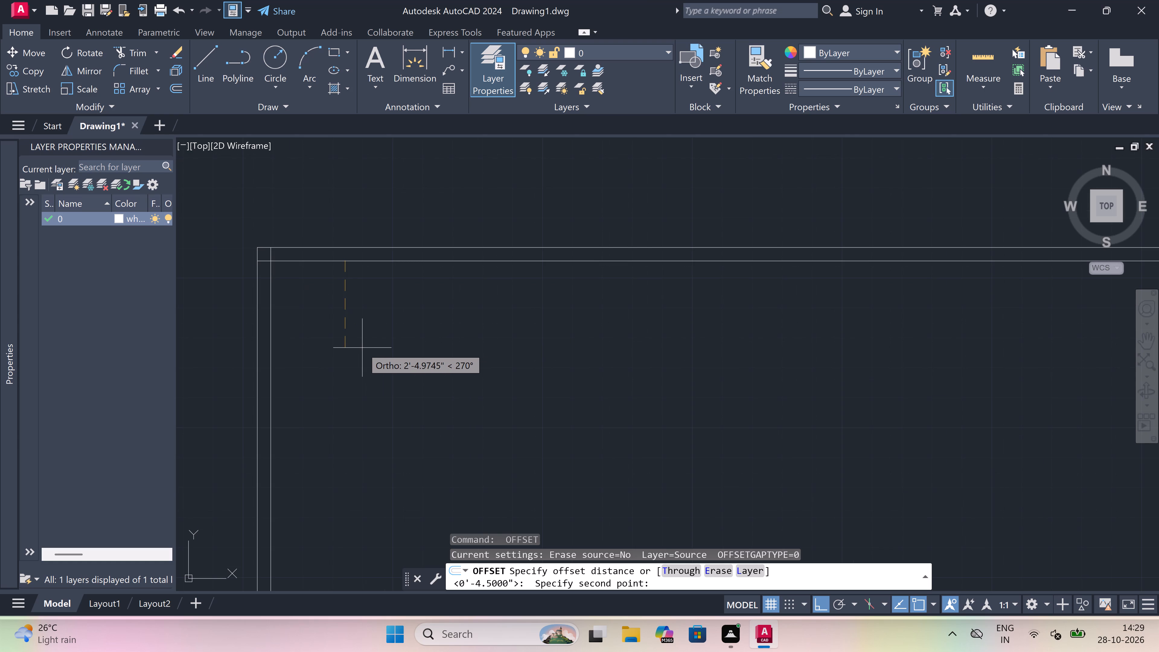
{"action": "type", "text": "13'"}
{"action": "key", "text": "space"}
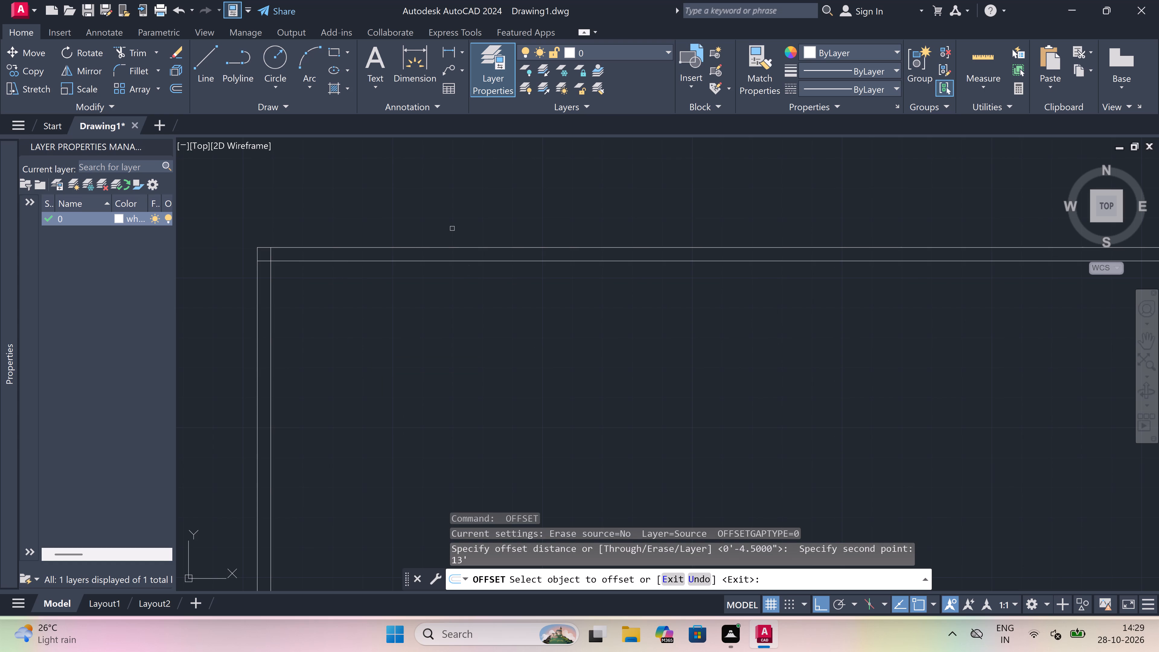
{"action": "left_click_drag", "start_coordinate": [454, 261], "coordinate": [454, 283]}
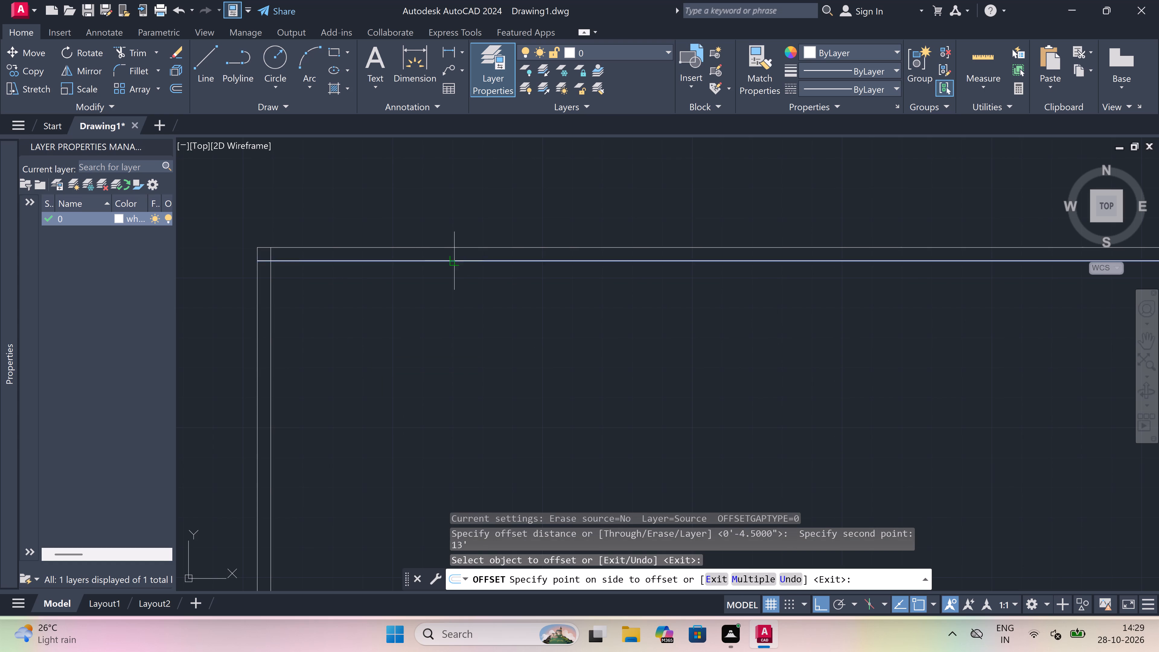
{"action": "left_click", "coordinate": [457, 368]}
{"action": "scroll", "coordinate": [457, 368], "scroll_direction": "down", "scroll_amount": 4}
{"action": "key", "text": "Escape"}
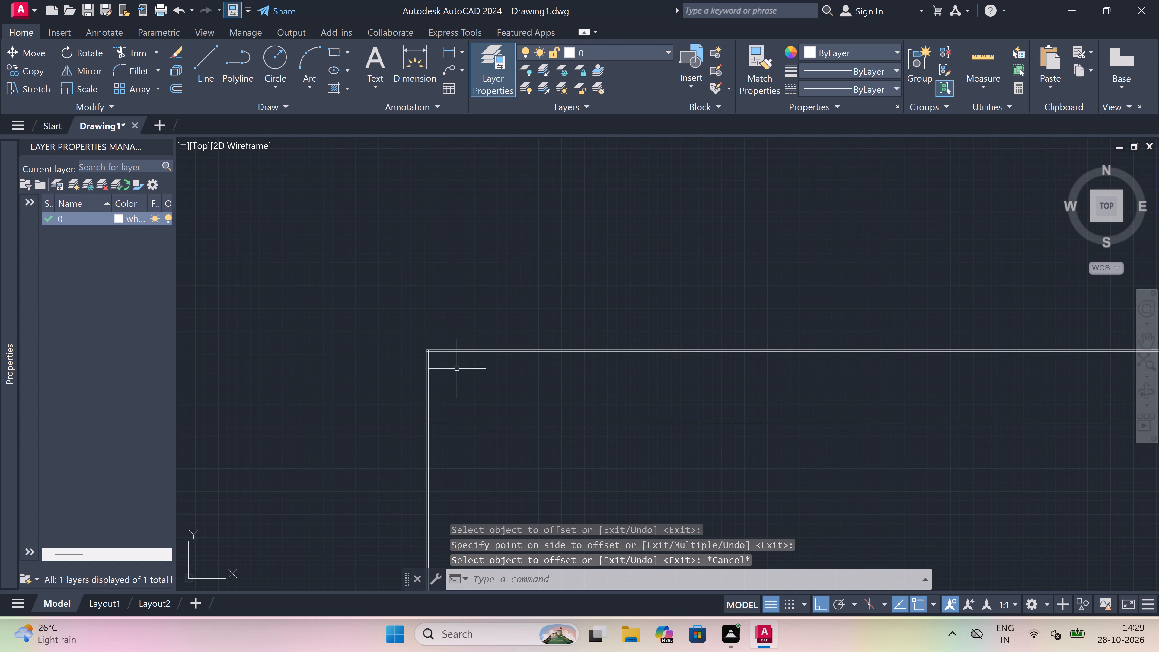
Offset the lower horizontal line 4.5" downward to form the interior wall thickness.
{"action": "key", "text": "space"}
{"action": "scroll", "coordinate": [456, 369], "scroll_direction": "down", "scroll_amount": 2}
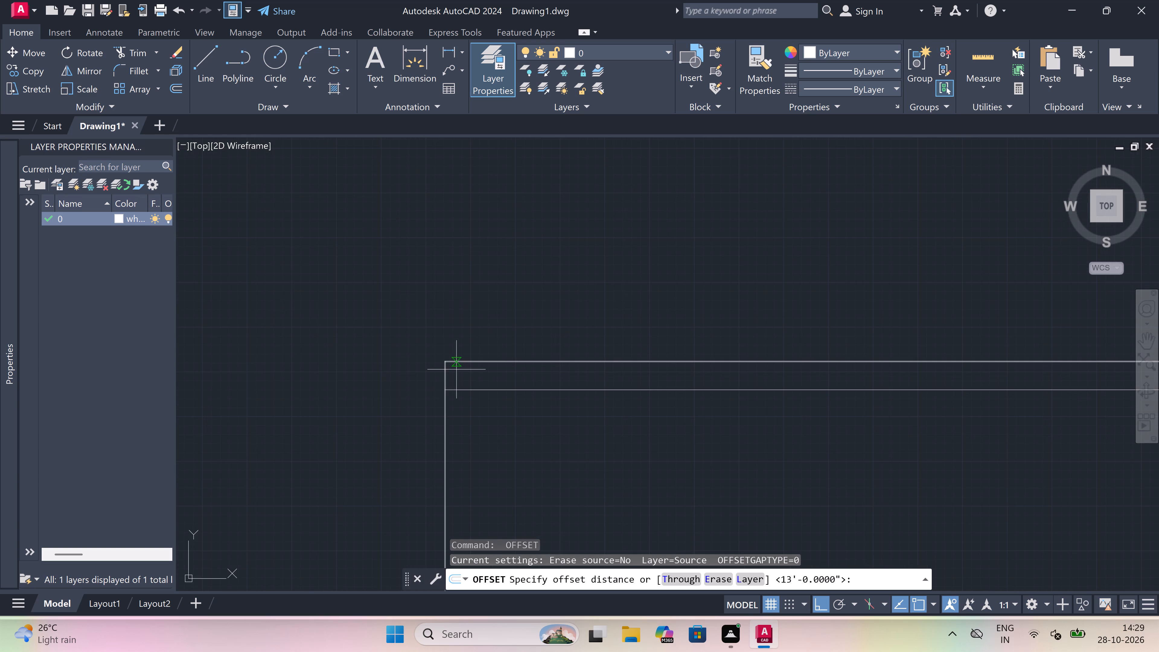
{"action": "scroll", "coordinate": [461, 408], "scroll_direction": "up", "scroll_amount": 2}
{"action": "left_click", "coordinate": [458, 364]}
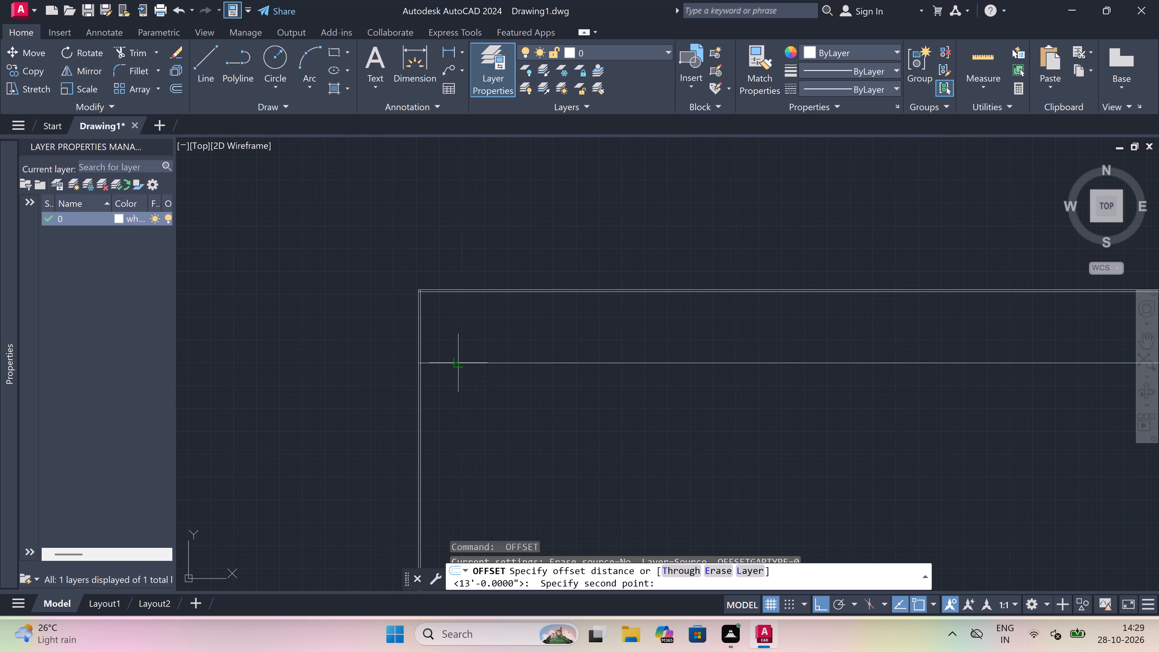
{"action": "scroll", "coordinate": [459, 367], "scroll_direction": "up", "scroll_amount": 2}
{"action": "type", "text": "4.5"}
{"action": "key", "text": "shift+quotedbl"}
{"action": "key", "text": "space"}
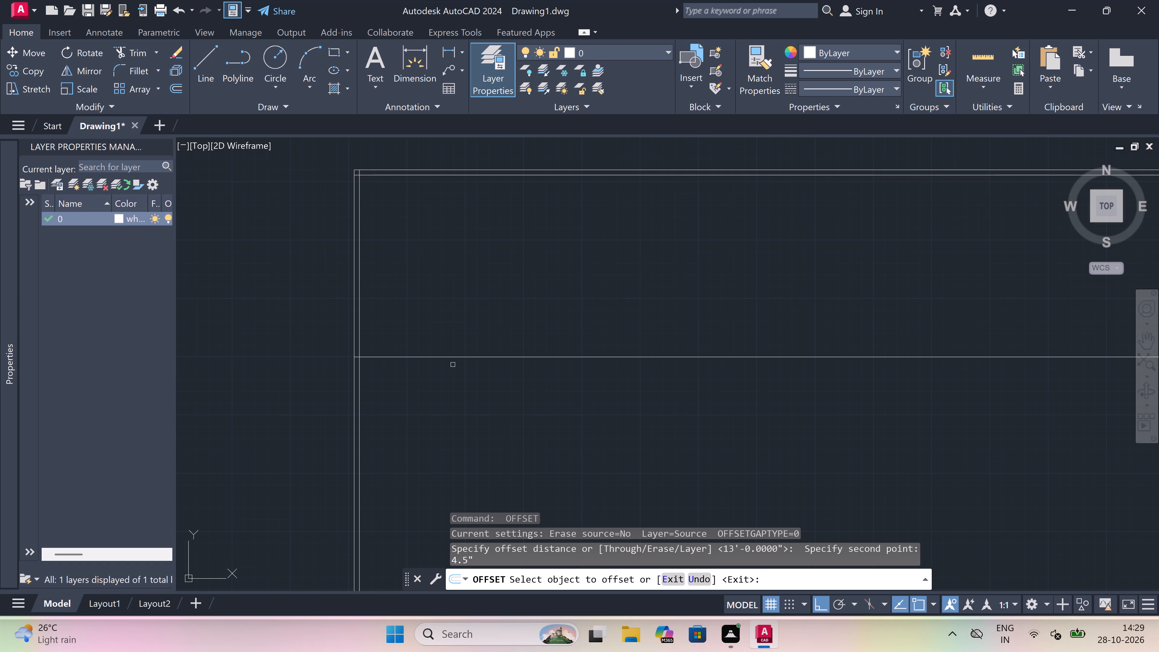
{"action": "left_click_drag", "start_coordinate": [452, 357], "coordinate": [455, 382]}
{"action": "left_click", "coordinate": [455, 388]}
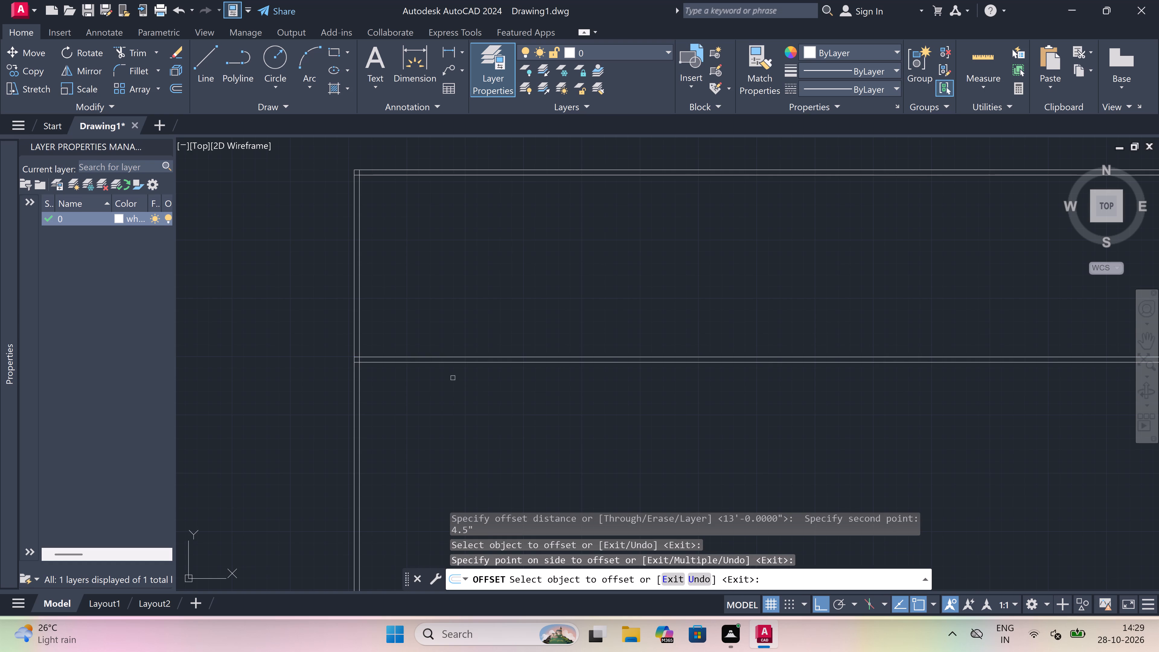
{"action": "key", "text": "Escape"}
Offset the inner line of the left wall 11'5" toward the room's interior on the right.
{"action": "key", "text": "space"}
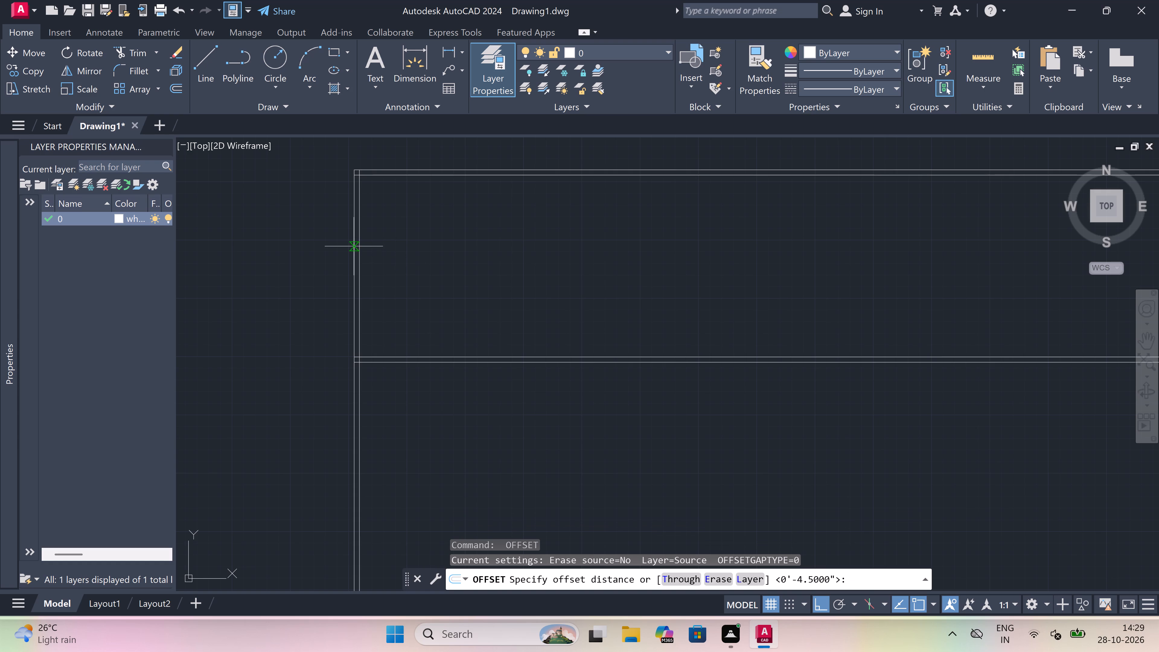
{"action": "left_click_drag", "start_coordinate": [358, 241], "coordinate": [393, 241]}
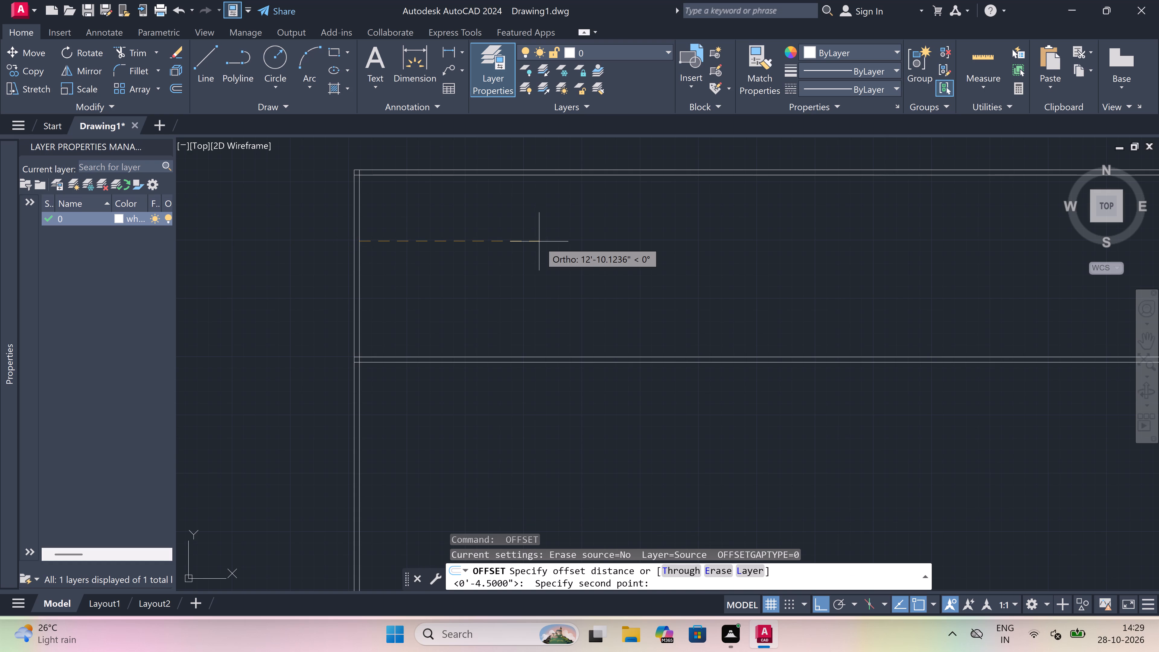
{"action": "type", "text": "11"}
{"action": "key", "text": "apostrophe"}
{"action": "key", "text": "5"}
{"action": "type", "text": "\""}
{"action": "key", "text": "space"}
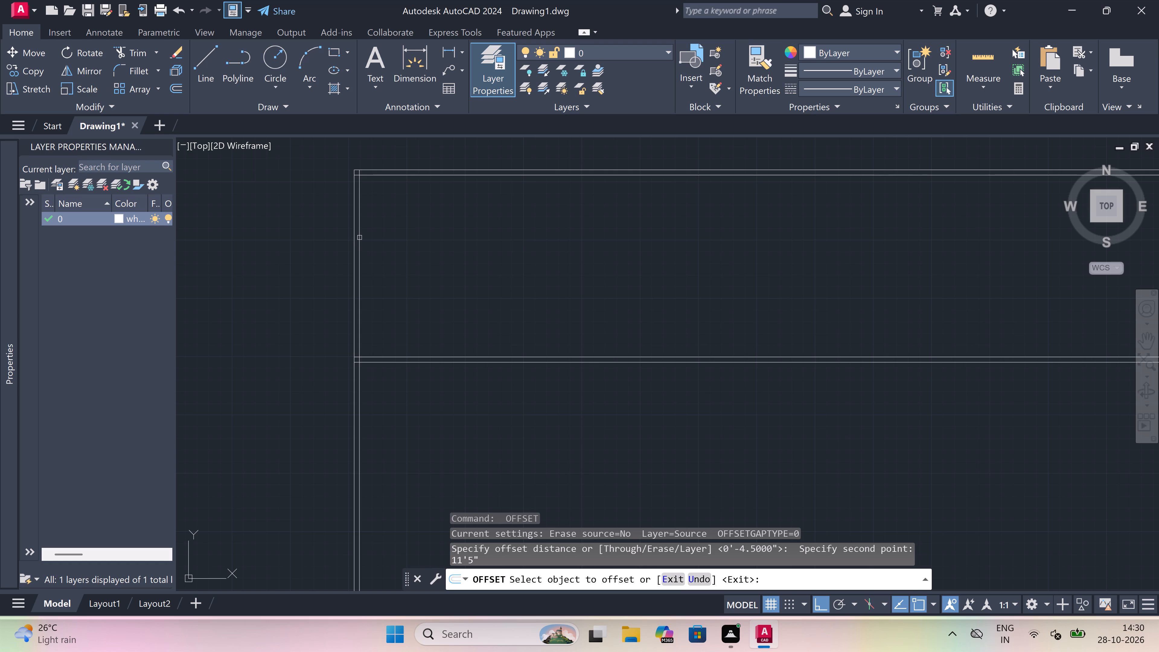
{"action": "left_click_drag", "start_coordinate": [359, 238], "coordinate": [391, 238]}
{"action": "left_click", "coordinate": [465, 237]}
{"action": "key", "text": "Escape"}
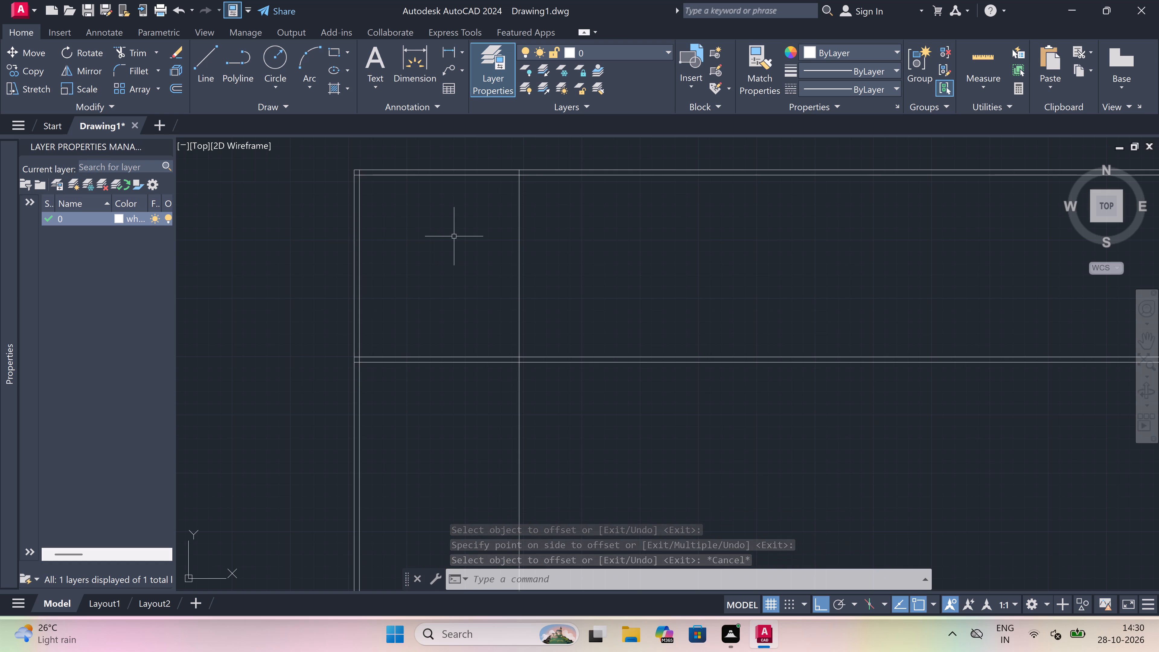
Offset the vertical interior line 4.5" to the right to form the interior wall thickness.
{"action": "key", "text": "space"}
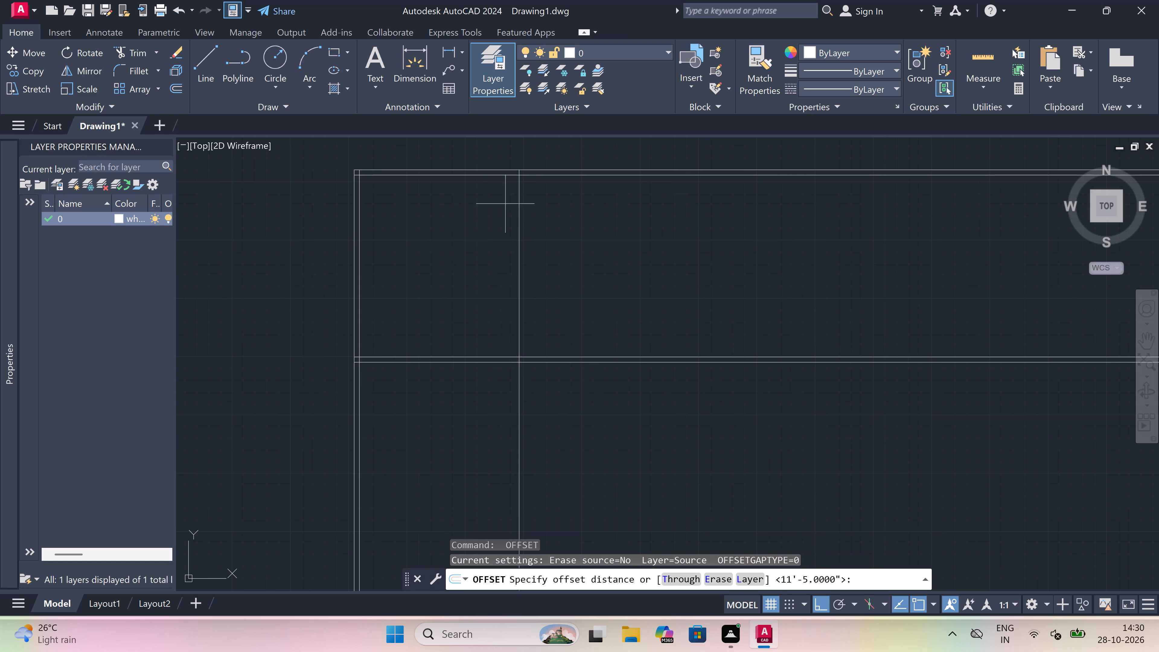
{"action": "left_click", "coordinate": [523, 244]}
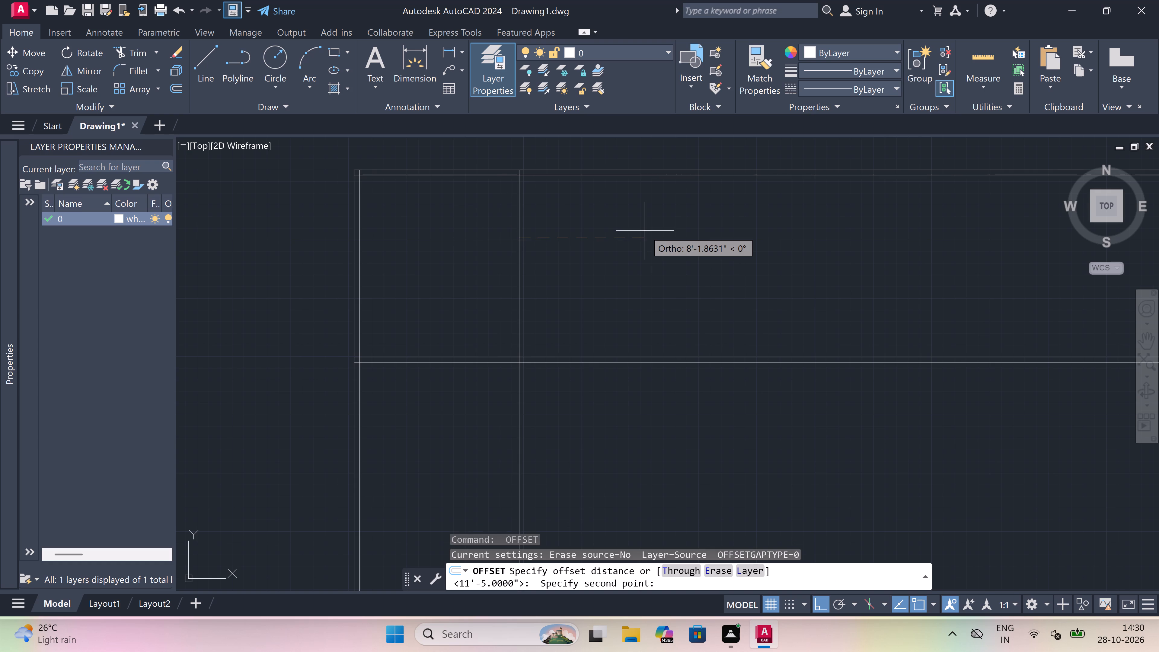
{"action": "type", "text": "4.5"}
{"action": "type", "text": "\""}
{"action": "key", "text": "space"}
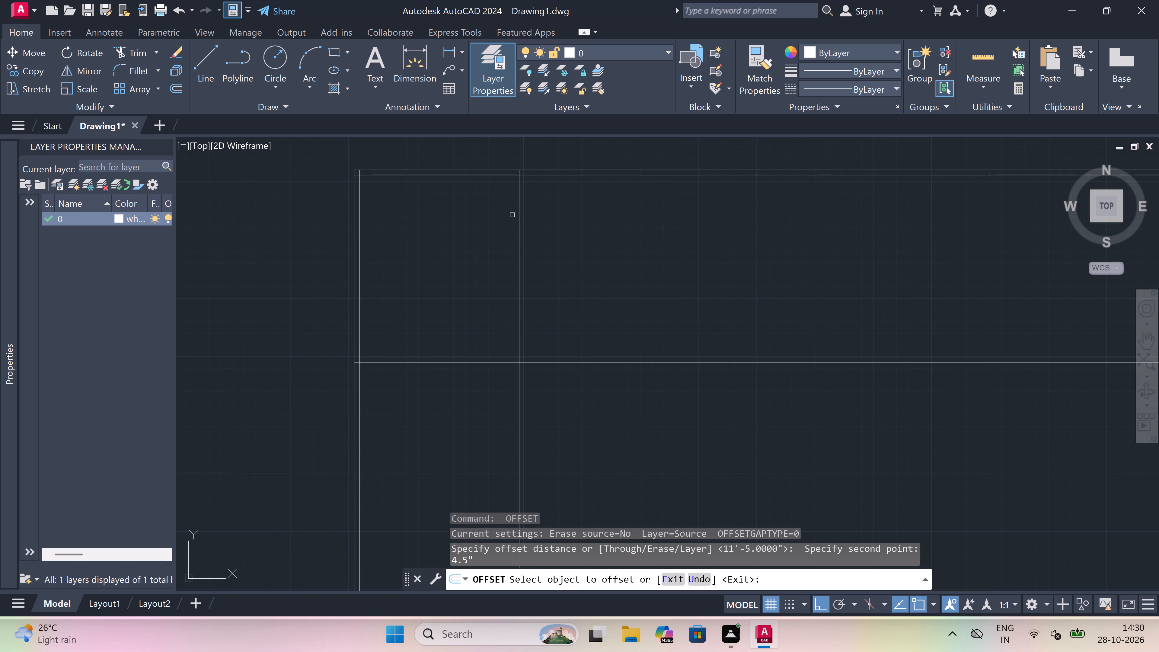
{"action": "left_click", "coordinate": [519, 207]}
{"action": "left_click", "coordinate": [571, 202]}
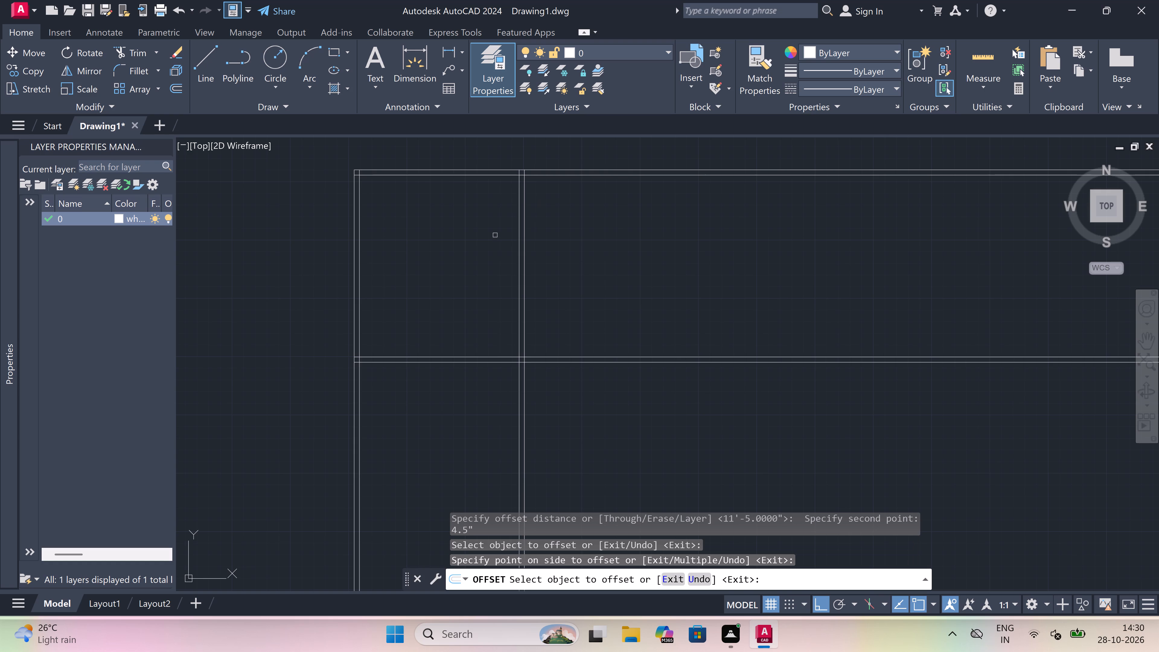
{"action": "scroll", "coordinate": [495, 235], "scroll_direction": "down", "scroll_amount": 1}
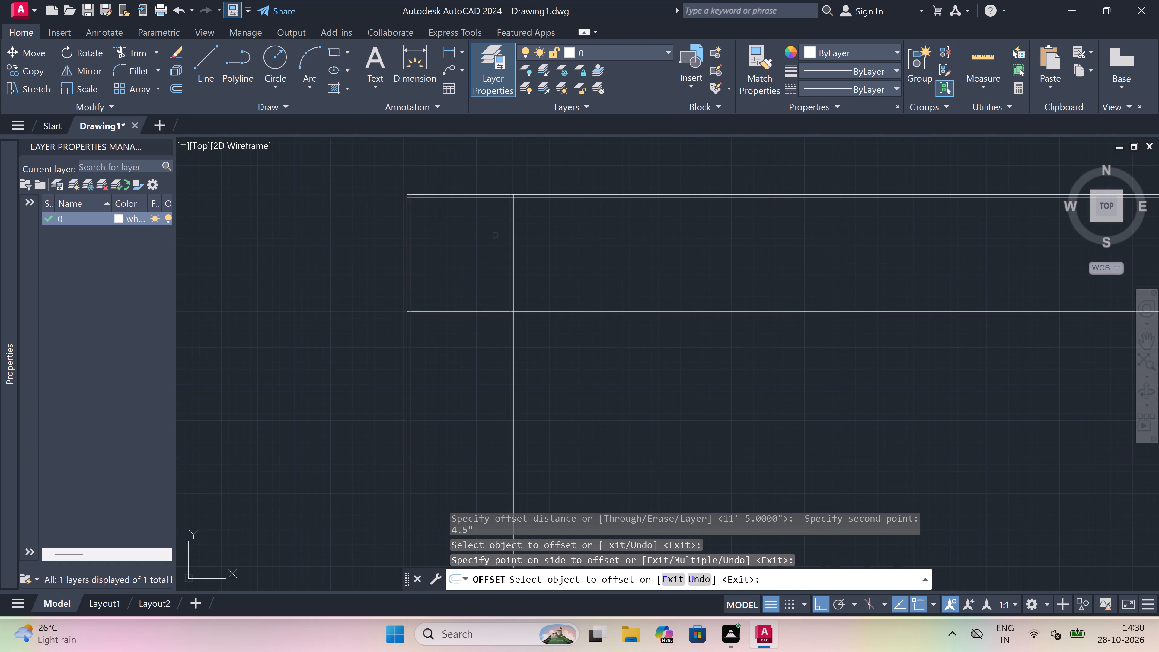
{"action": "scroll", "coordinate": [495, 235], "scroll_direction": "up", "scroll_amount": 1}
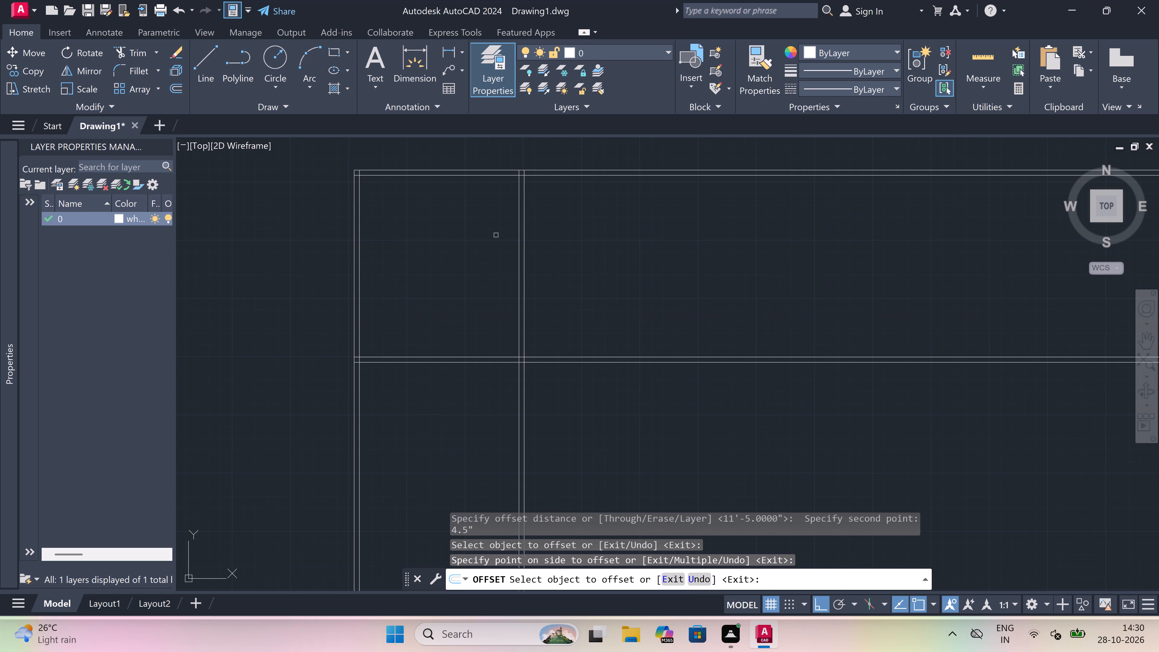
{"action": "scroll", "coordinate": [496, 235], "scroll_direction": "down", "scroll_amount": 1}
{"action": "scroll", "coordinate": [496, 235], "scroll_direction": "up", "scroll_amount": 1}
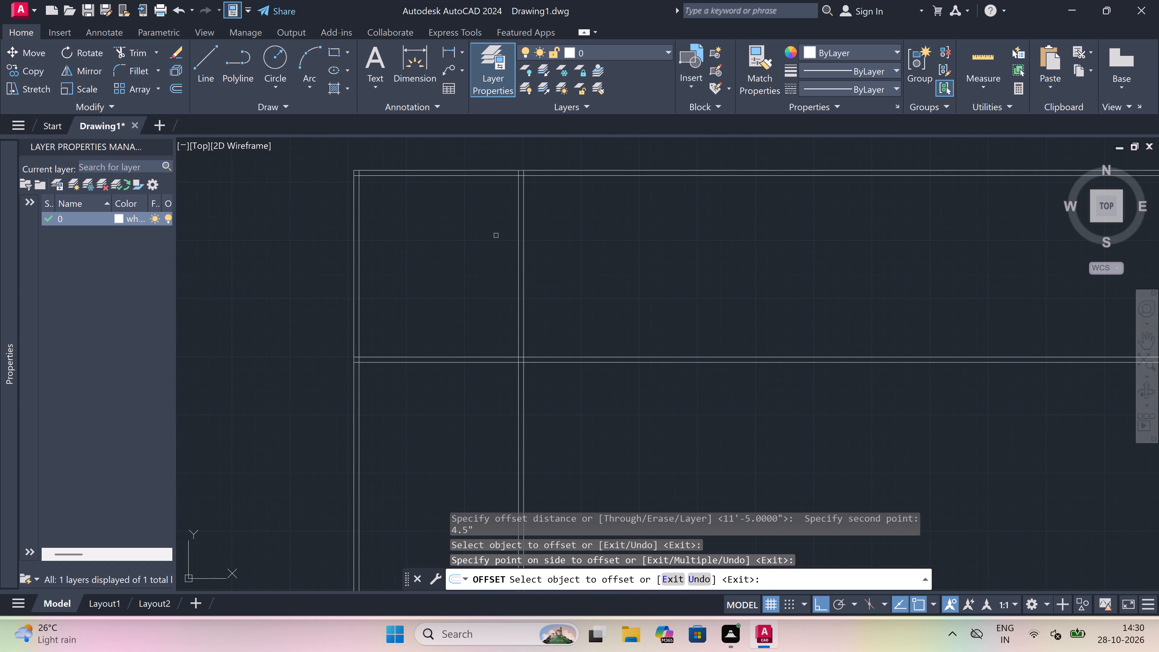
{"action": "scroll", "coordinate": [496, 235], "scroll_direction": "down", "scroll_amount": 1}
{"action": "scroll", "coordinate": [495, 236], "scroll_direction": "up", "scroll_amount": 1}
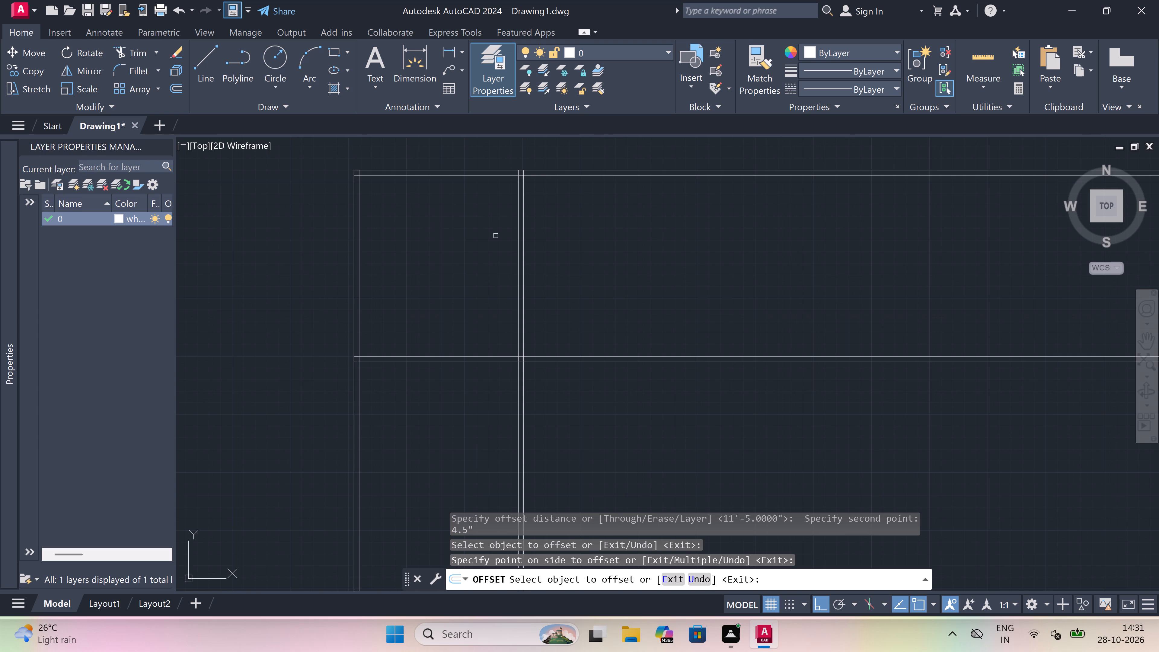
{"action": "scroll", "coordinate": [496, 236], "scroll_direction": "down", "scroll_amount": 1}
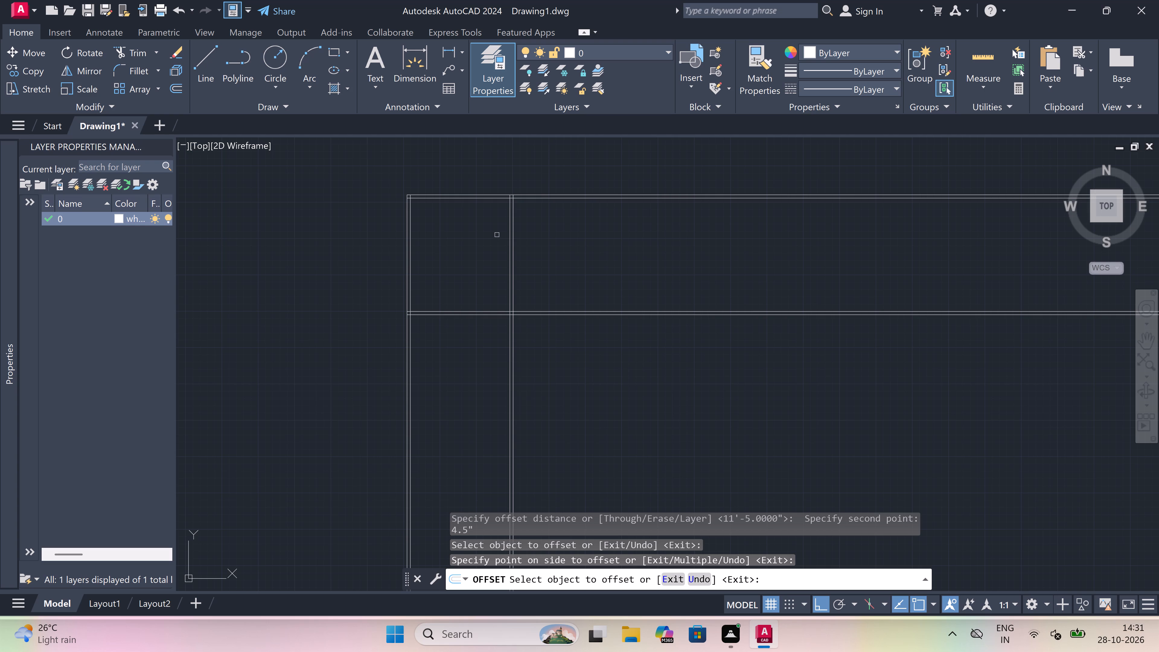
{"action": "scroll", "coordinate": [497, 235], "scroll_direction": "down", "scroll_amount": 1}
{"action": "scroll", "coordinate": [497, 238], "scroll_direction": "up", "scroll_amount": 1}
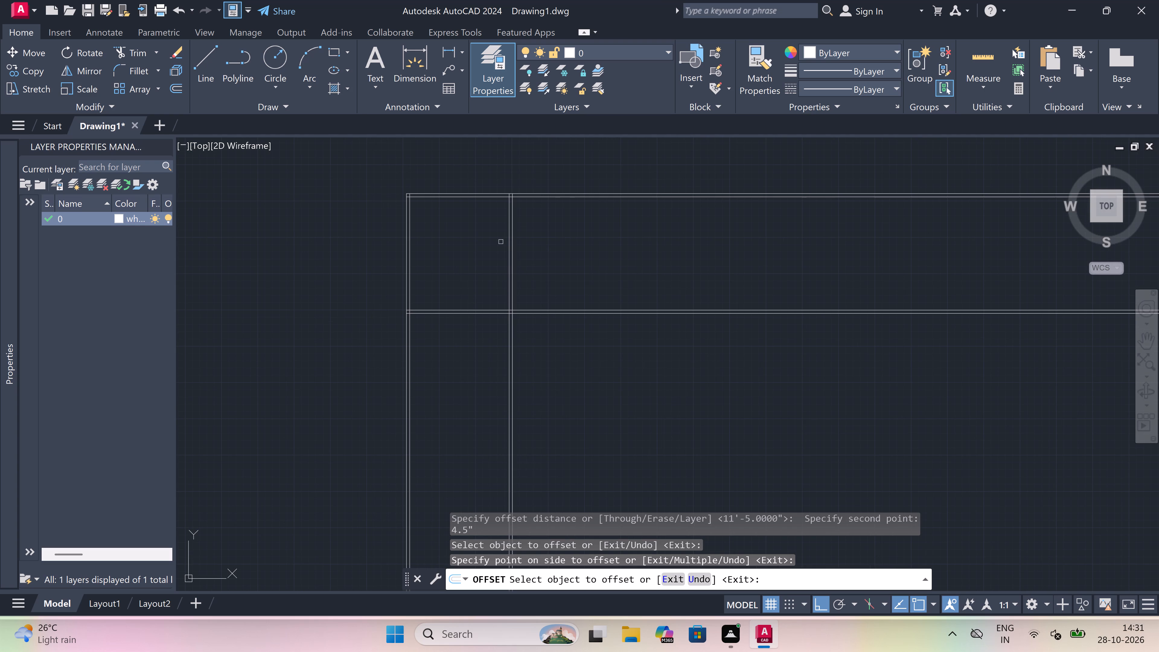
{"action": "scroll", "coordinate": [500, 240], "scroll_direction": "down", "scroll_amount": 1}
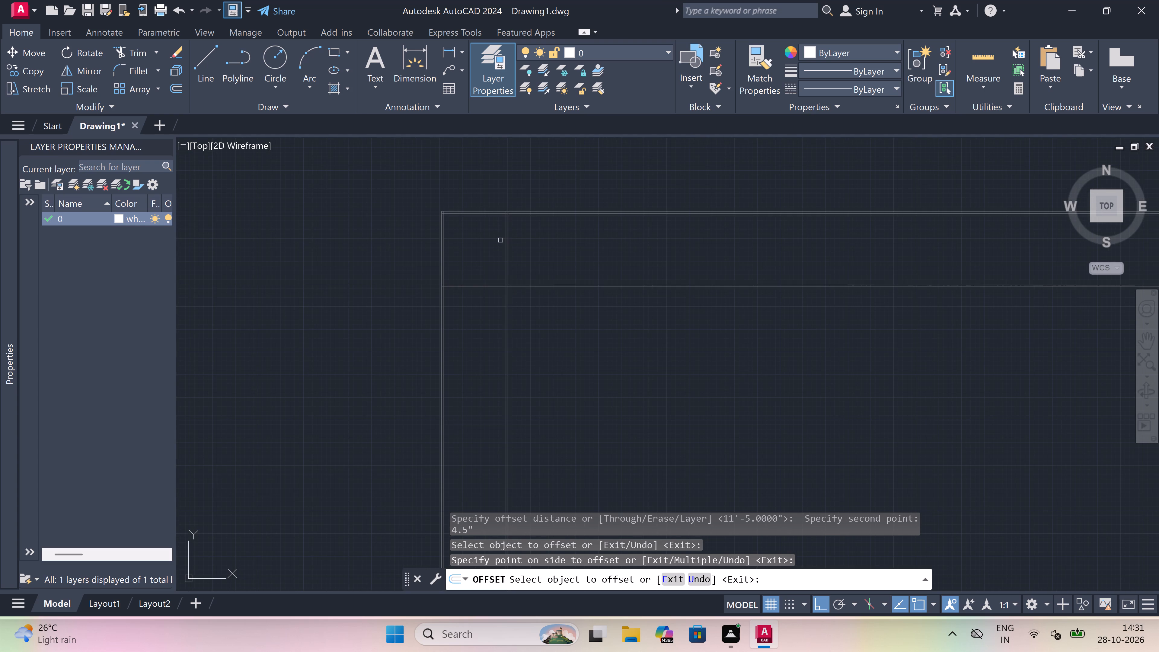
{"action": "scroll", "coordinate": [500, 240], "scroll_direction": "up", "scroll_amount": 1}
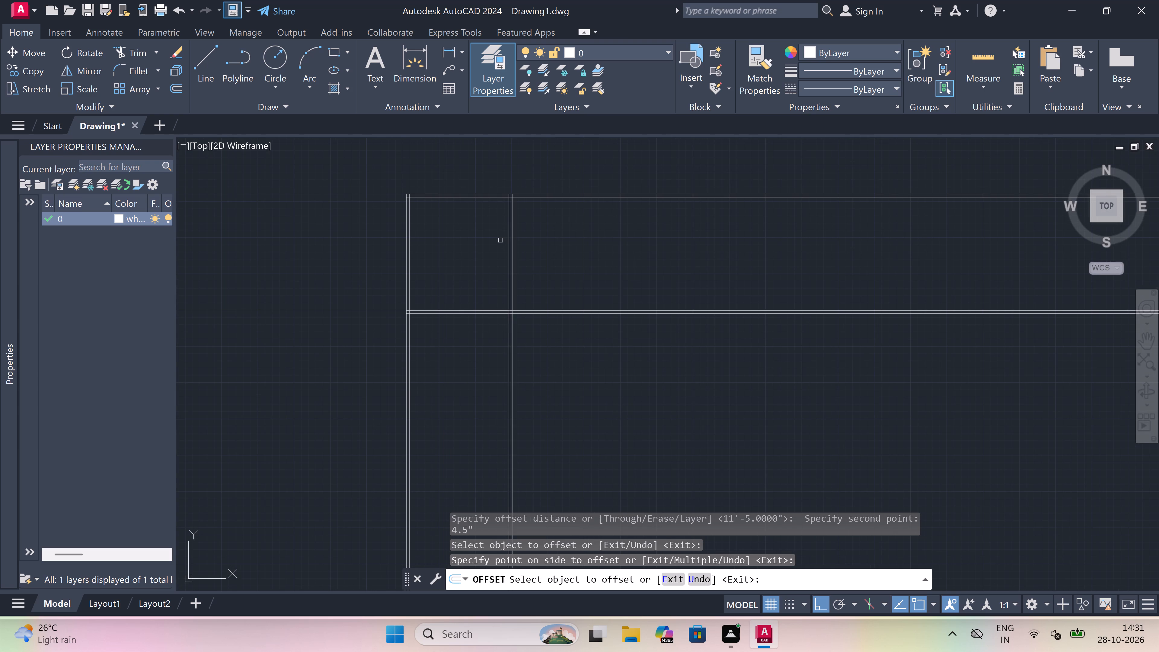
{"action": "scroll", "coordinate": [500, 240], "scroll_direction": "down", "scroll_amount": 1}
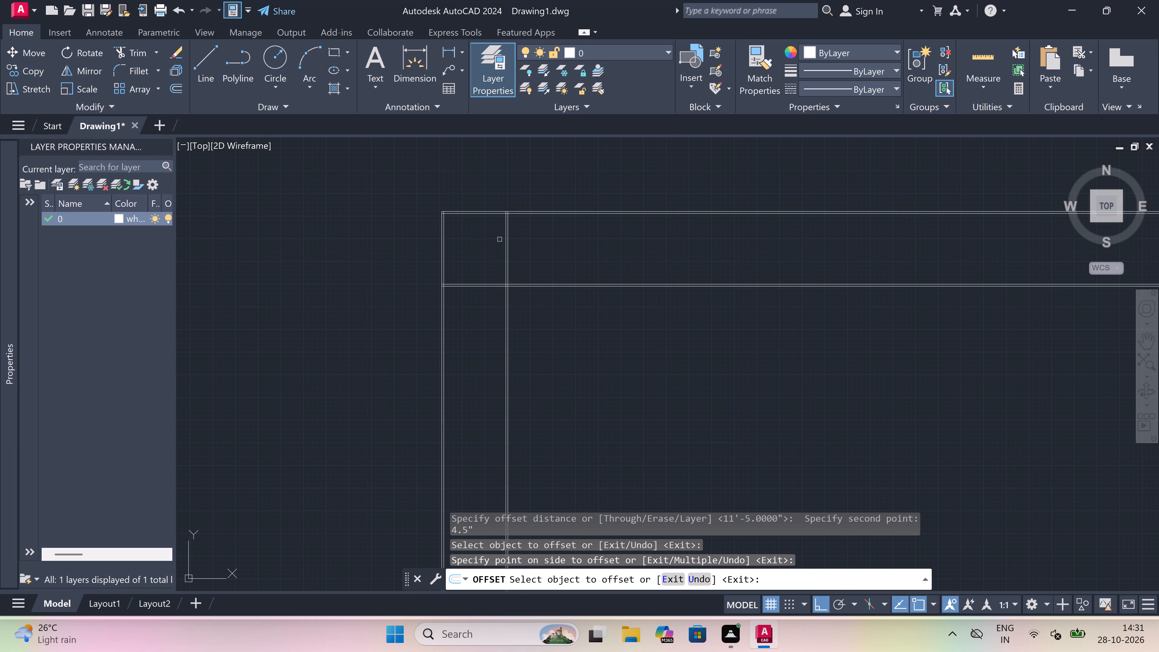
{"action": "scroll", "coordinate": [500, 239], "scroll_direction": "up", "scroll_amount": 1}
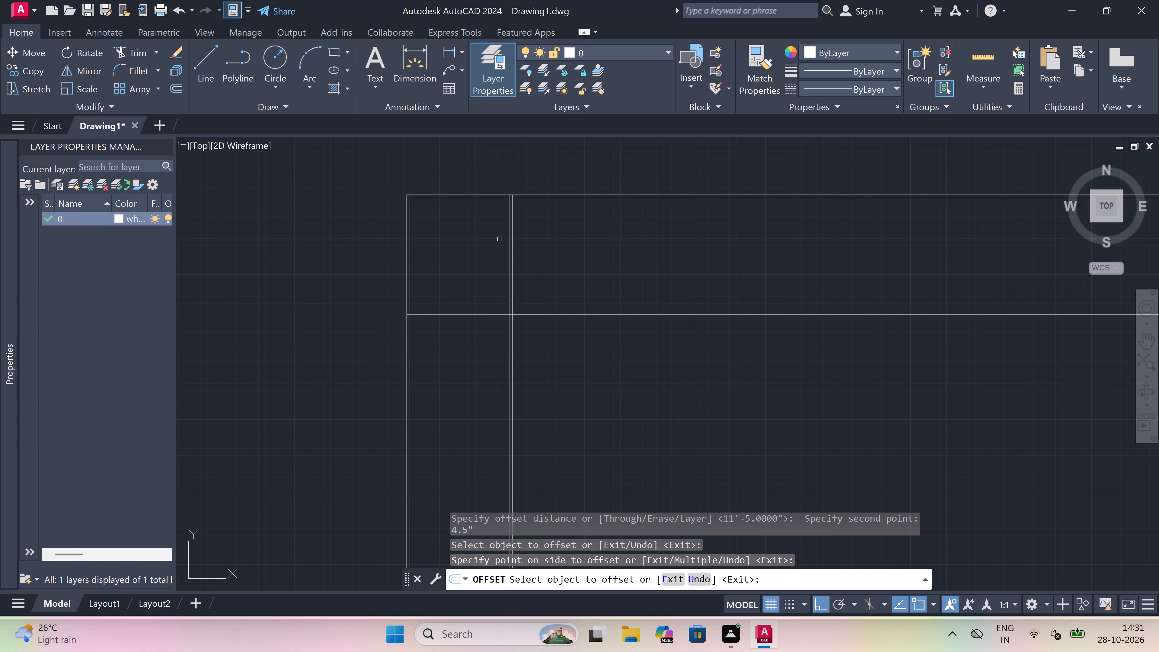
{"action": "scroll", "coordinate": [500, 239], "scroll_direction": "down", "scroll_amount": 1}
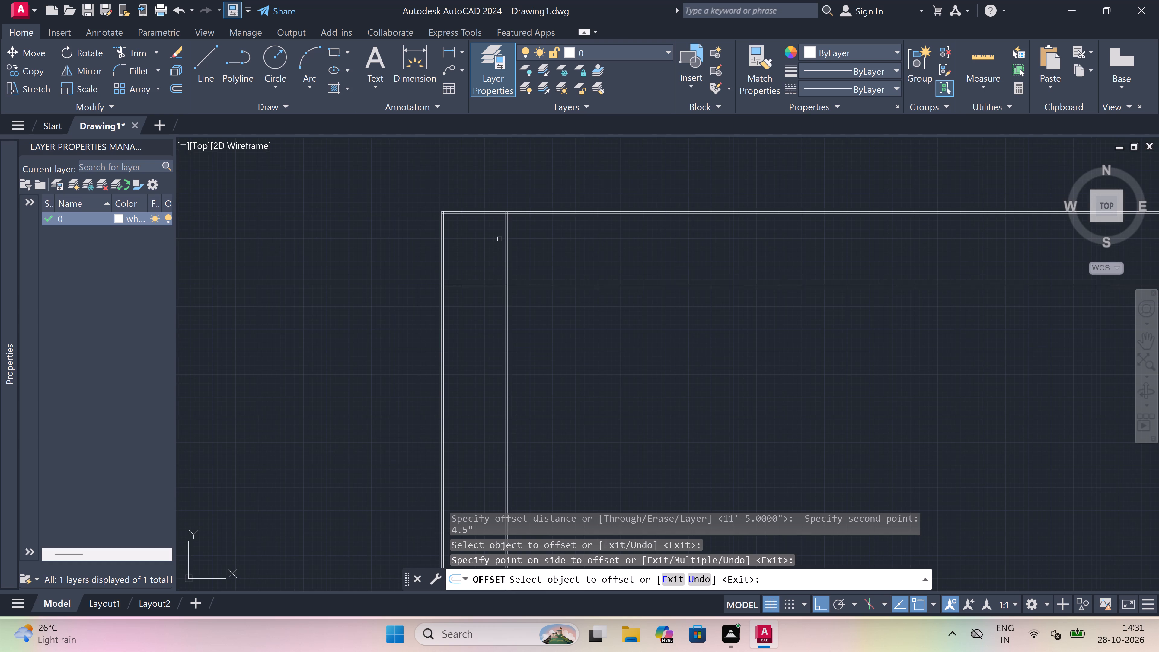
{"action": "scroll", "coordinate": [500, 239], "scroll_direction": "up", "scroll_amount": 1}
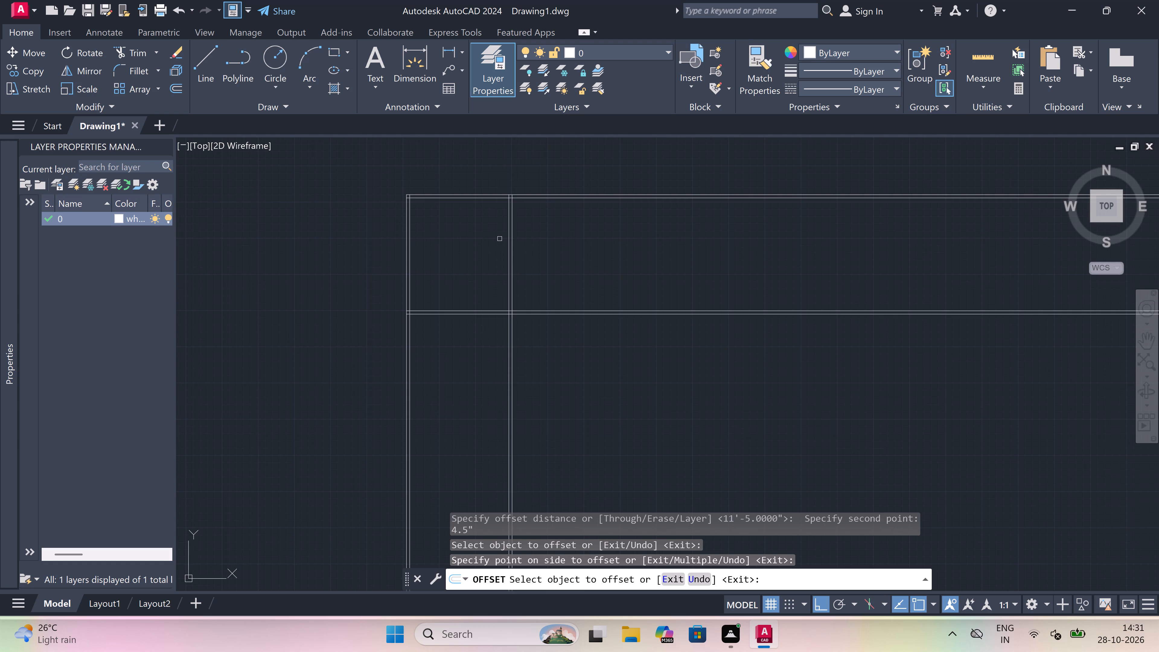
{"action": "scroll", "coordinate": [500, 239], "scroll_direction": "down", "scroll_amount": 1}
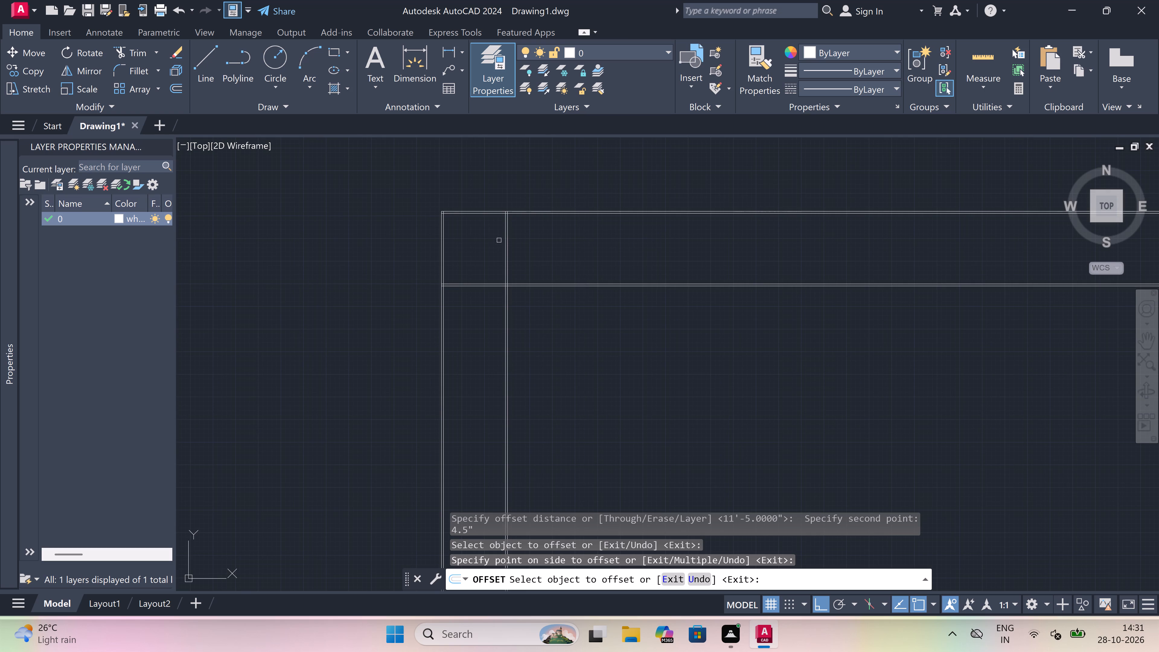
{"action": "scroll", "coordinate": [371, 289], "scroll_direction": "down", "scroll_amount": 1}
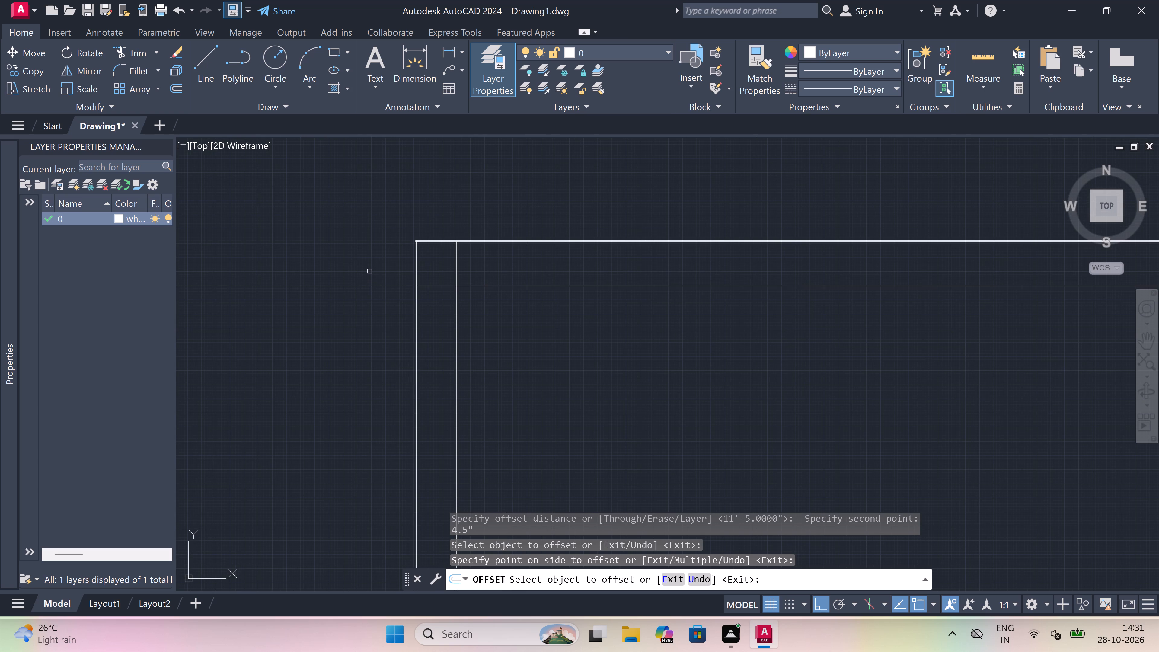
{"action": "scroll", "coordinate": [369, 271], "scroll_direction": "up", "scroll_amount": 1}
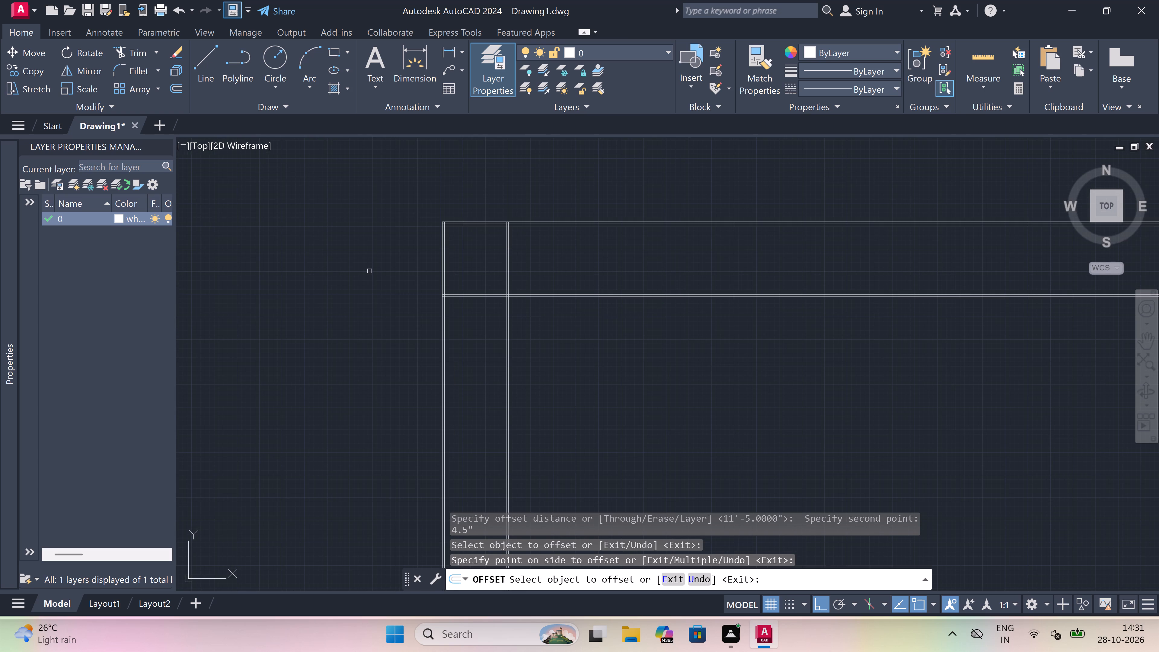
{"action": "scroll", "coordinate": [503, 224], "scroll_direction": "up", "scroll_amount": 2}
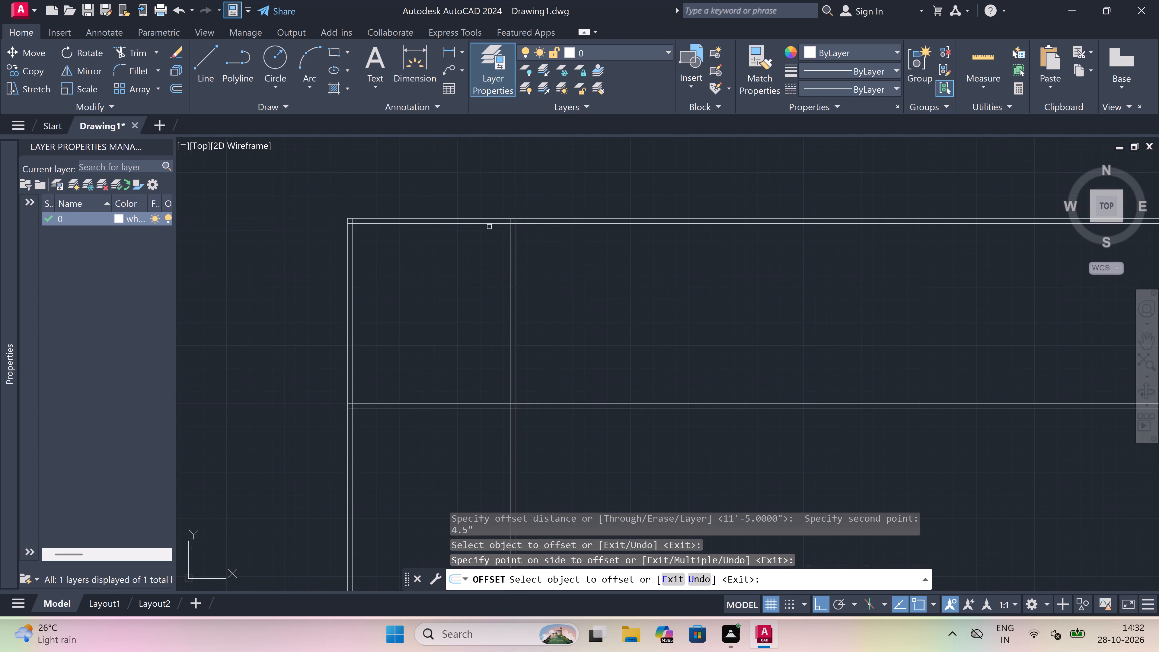
Offset the right-hand line of the vertical interior wall 13' to the right.
{"action": "key", "text": "Escape"}
{"action": "key", "text": "space"}
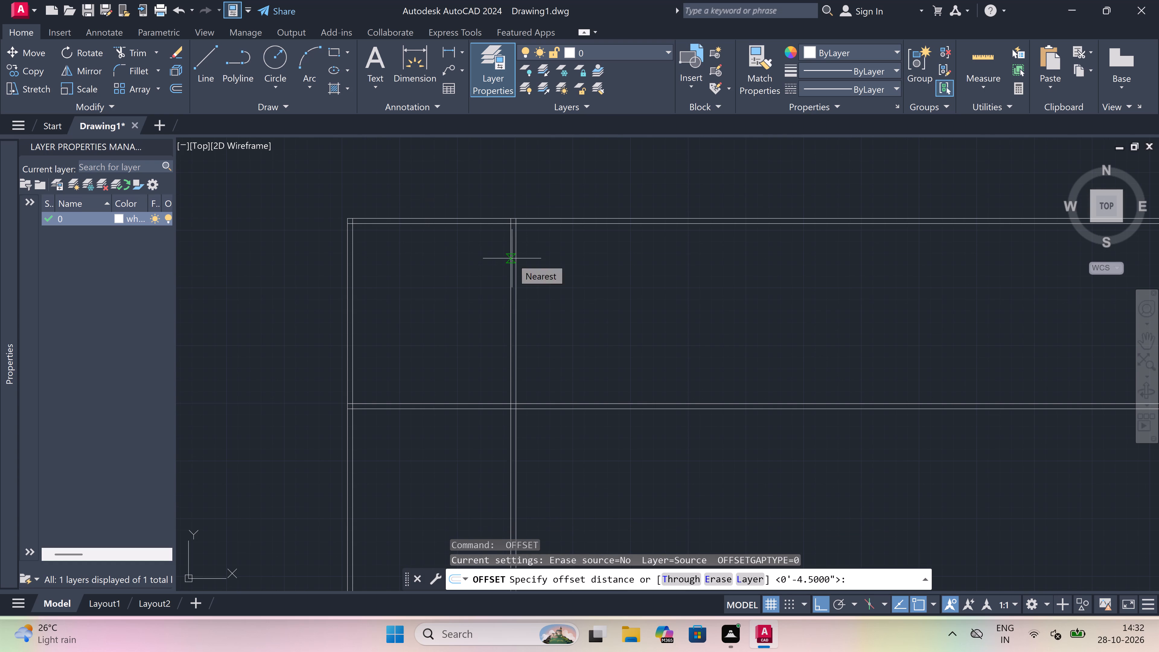
{"action": "left_click_drag", "start_coordinate": [515, 254], "coordinate": [537, 251]}
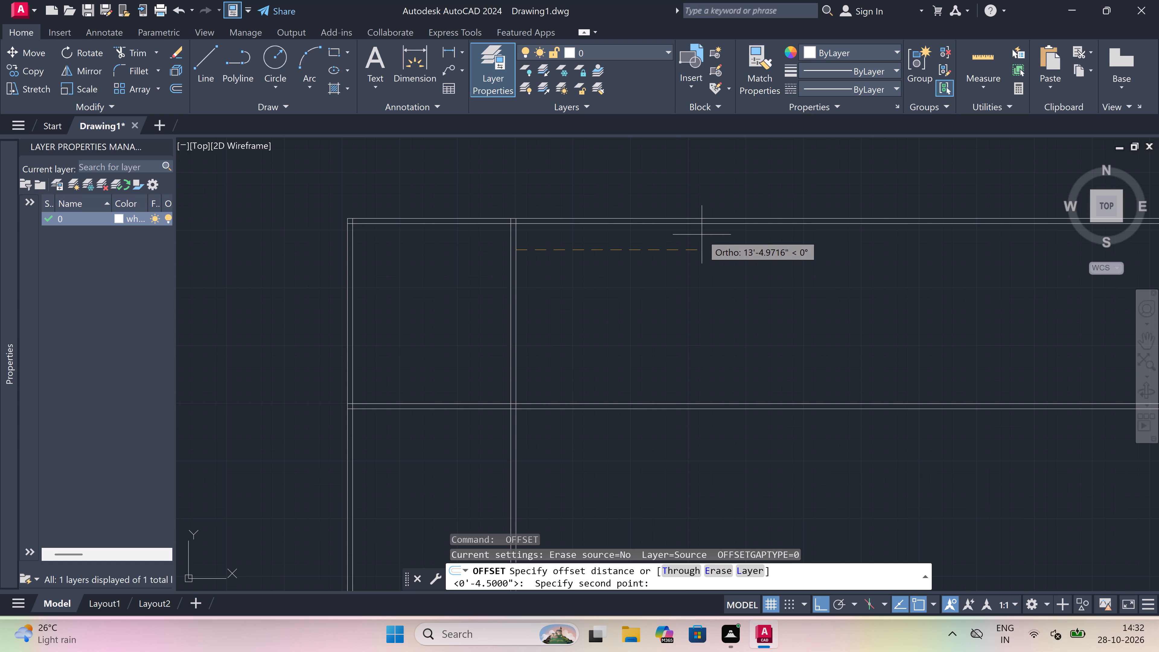
{"action": "type", "text": "13'"}
{"action": "key", "text": "space"}
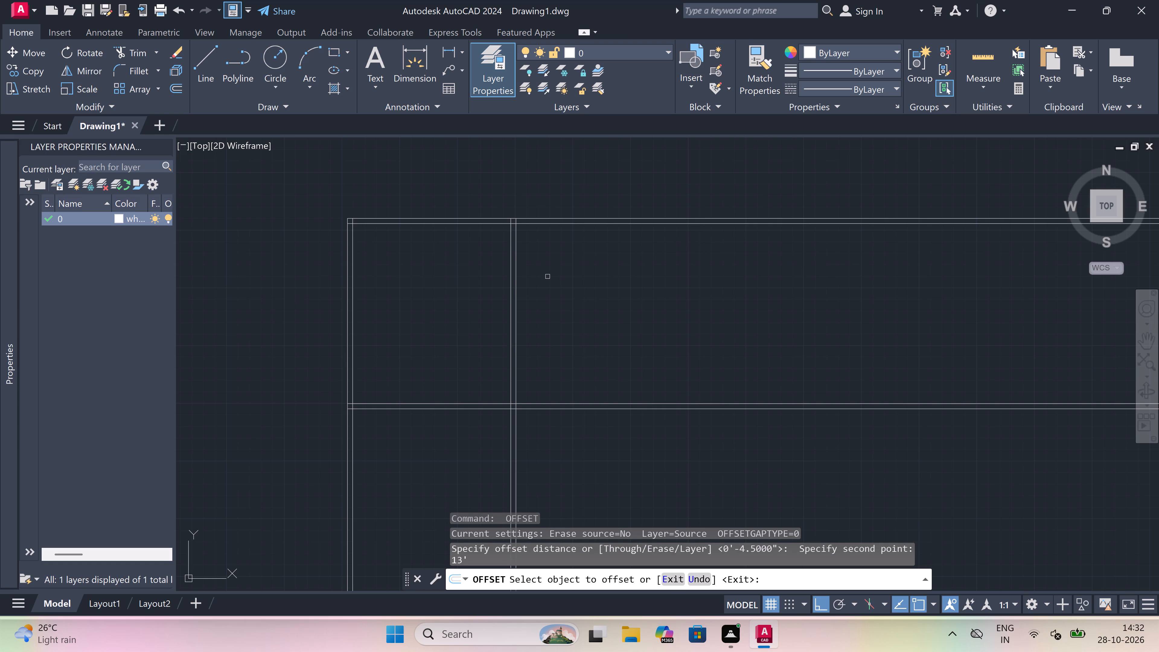
{"action": "left_click_drag", "start_coordinate": [517, 292], "coordinate": [522, 294]}
{"action": "left_click", "coordinate": [532, 294]}
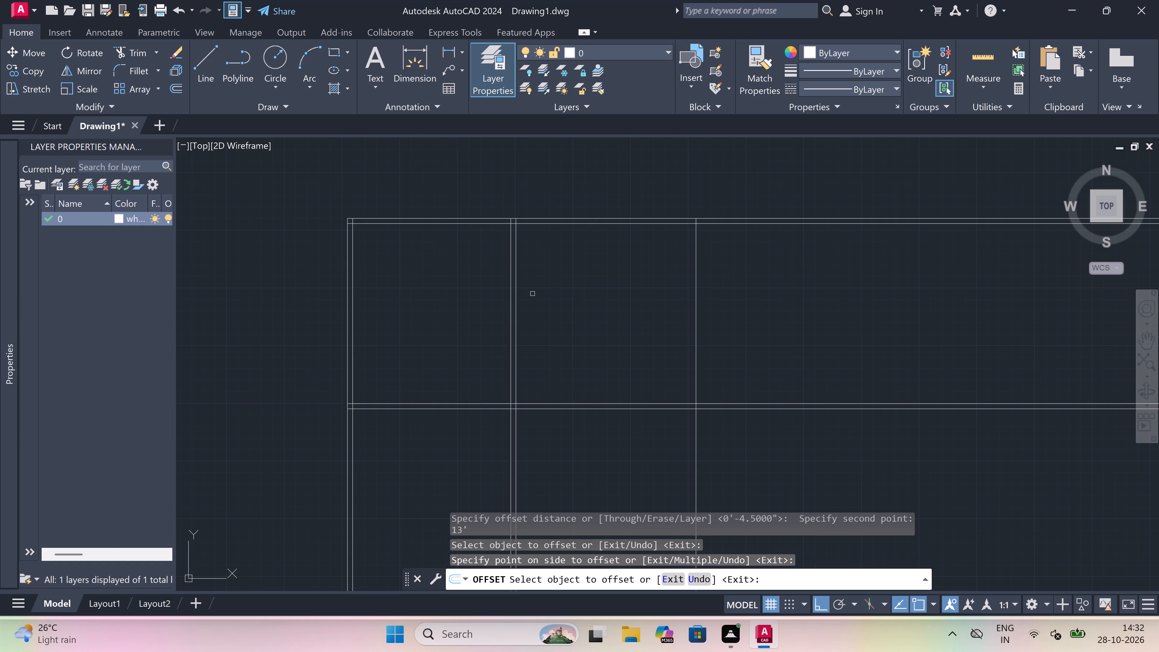
{"action": "key", "text": "Escape"}
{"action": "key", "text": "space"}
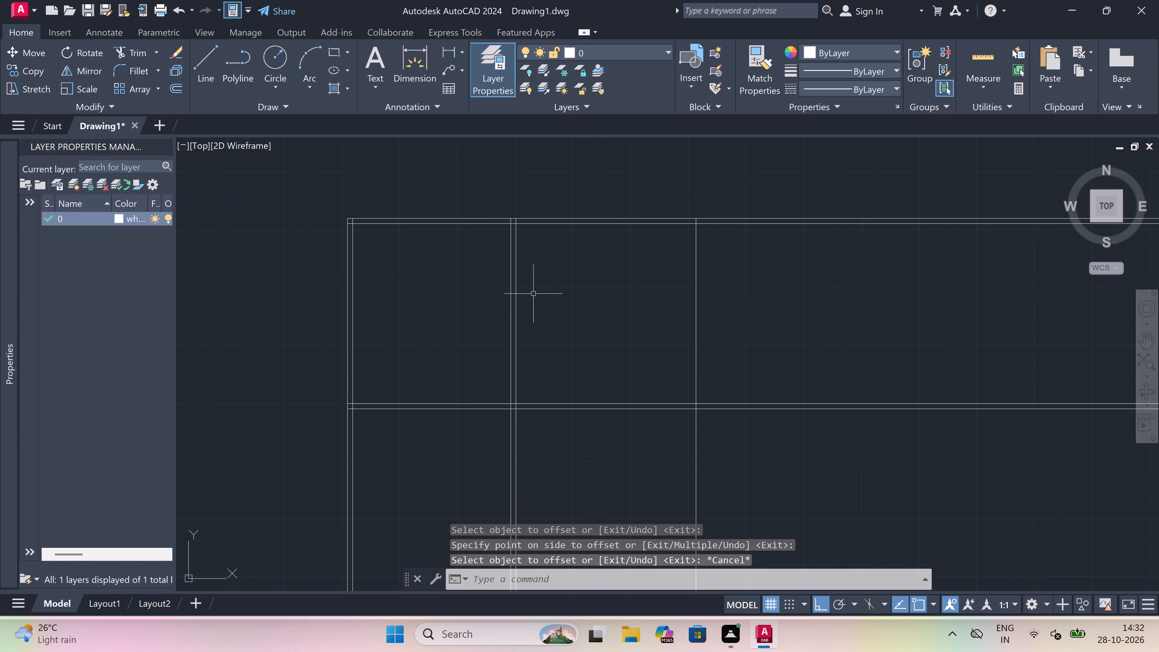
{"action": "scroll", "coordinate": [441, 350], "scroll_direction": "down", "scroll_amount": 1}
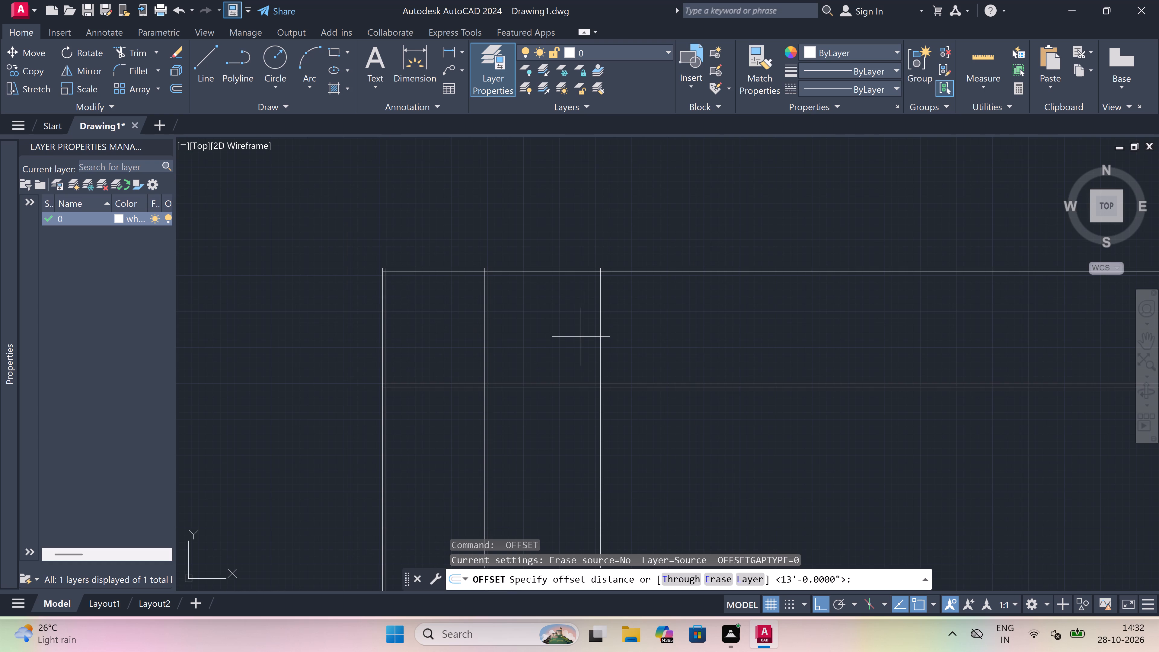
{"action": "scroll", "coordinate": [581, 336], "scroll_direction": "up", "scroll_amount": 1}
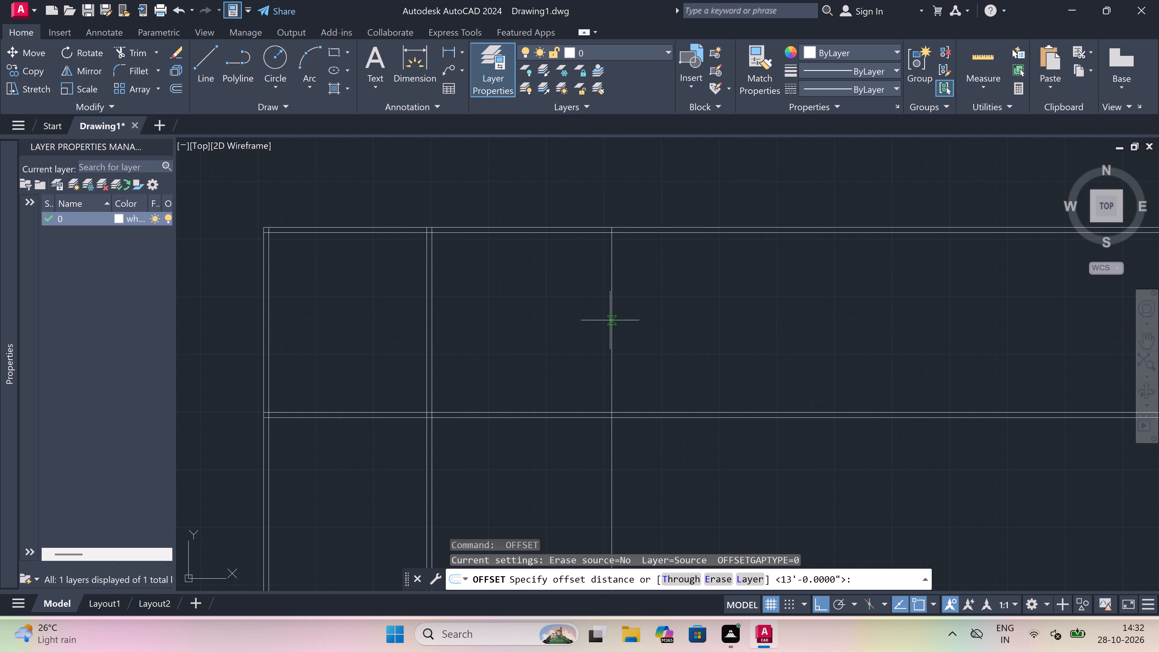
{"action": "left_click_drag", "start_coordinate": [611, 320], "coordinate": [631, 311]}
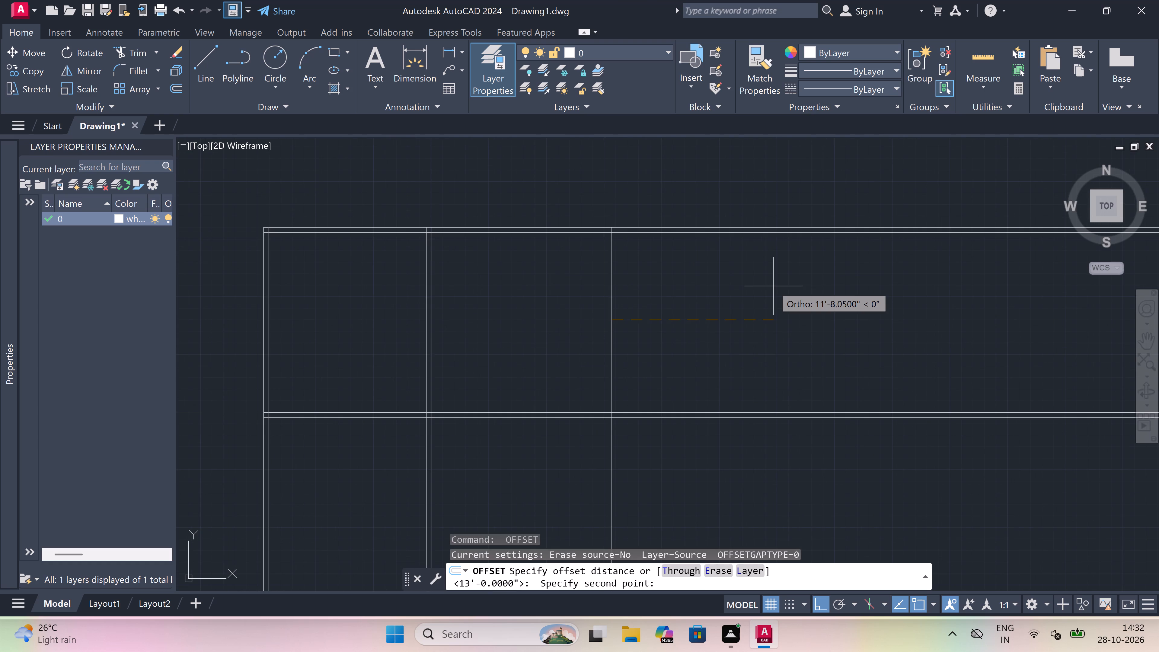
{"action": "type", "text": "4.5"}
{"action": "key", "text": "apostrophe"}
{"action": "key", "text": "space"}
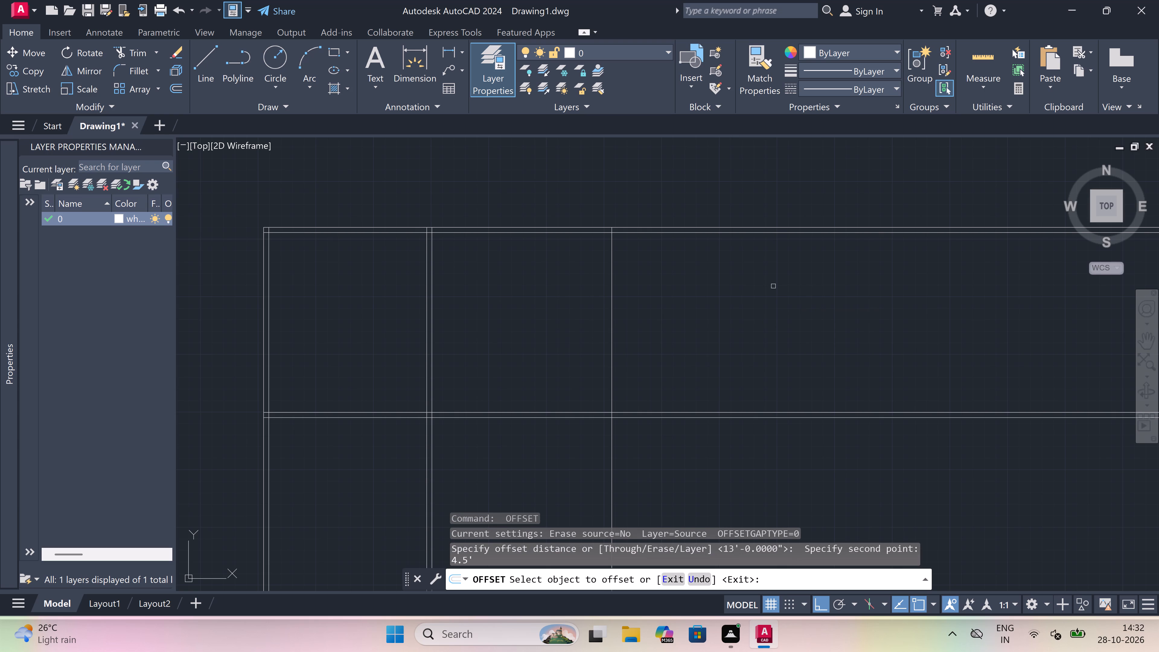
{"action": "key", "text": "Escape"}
Offset the rightmost vertical line 4.5" to the right to form the interior wall thickness.
{"action": "type", "text": "o"}
{"action": "key", "text": "space"}
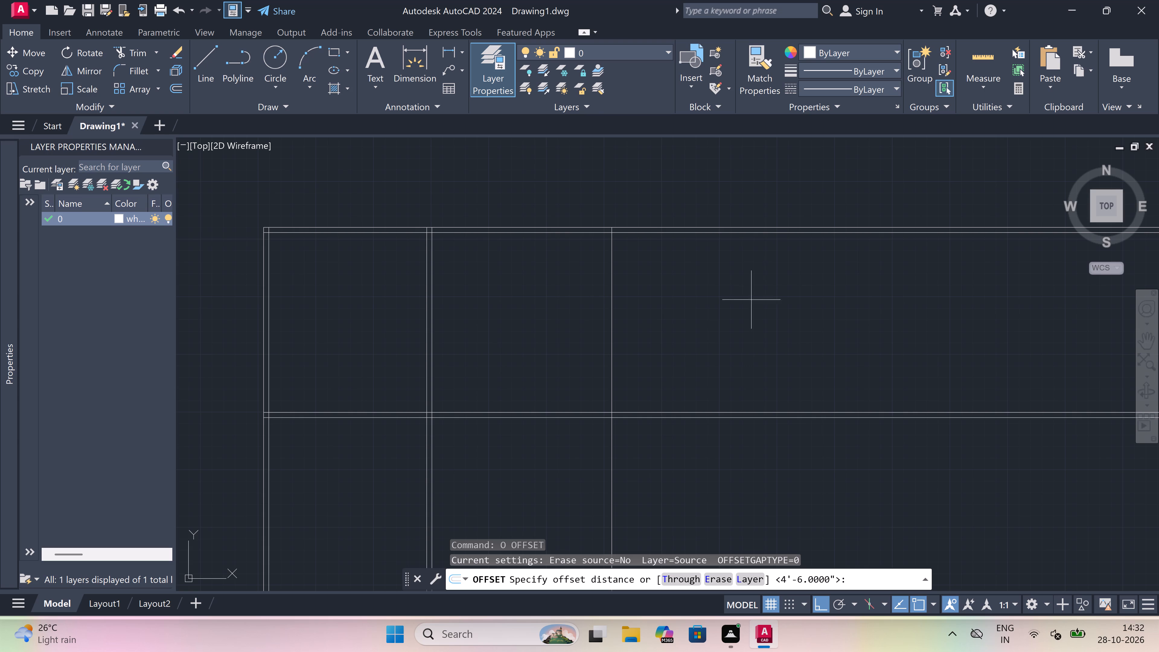
{"action": "scroll", "coordinate": [517, 382], "scroll_direction": "down", "scroll_amount": 1}
{"action": "scroll", "coordinate": [607, 337], "scroll_direction": "up", "scroll_amount": 1}
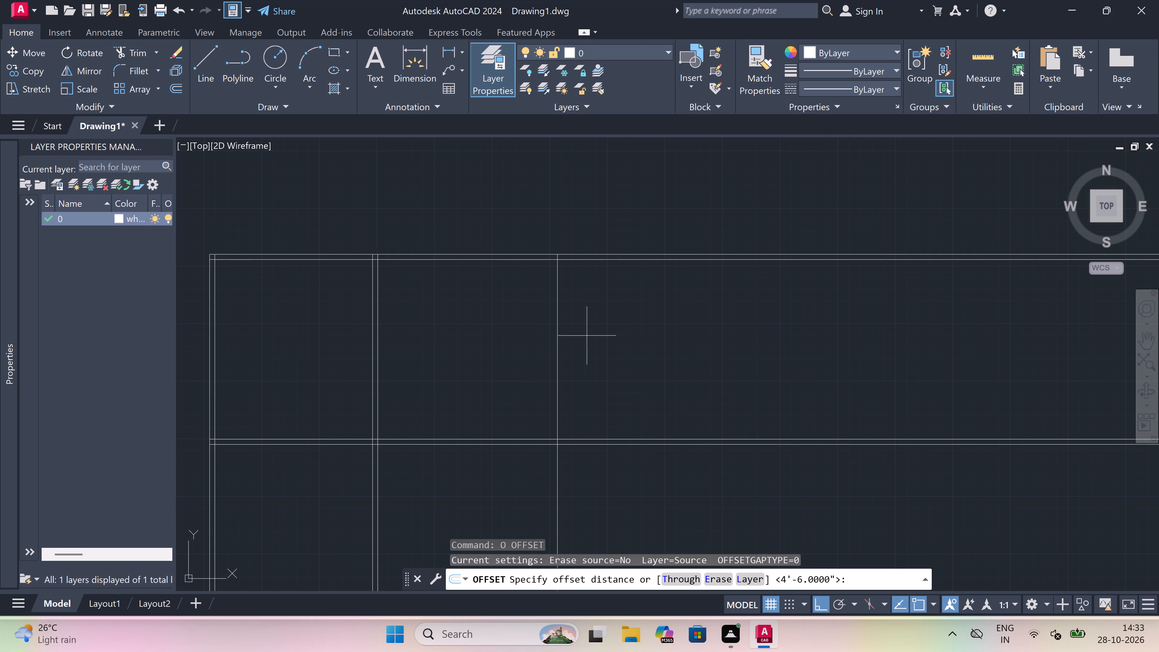
{"action": "left_click_drag", "start_coordinate": [554, 324], "coordinate": [581, 321]}
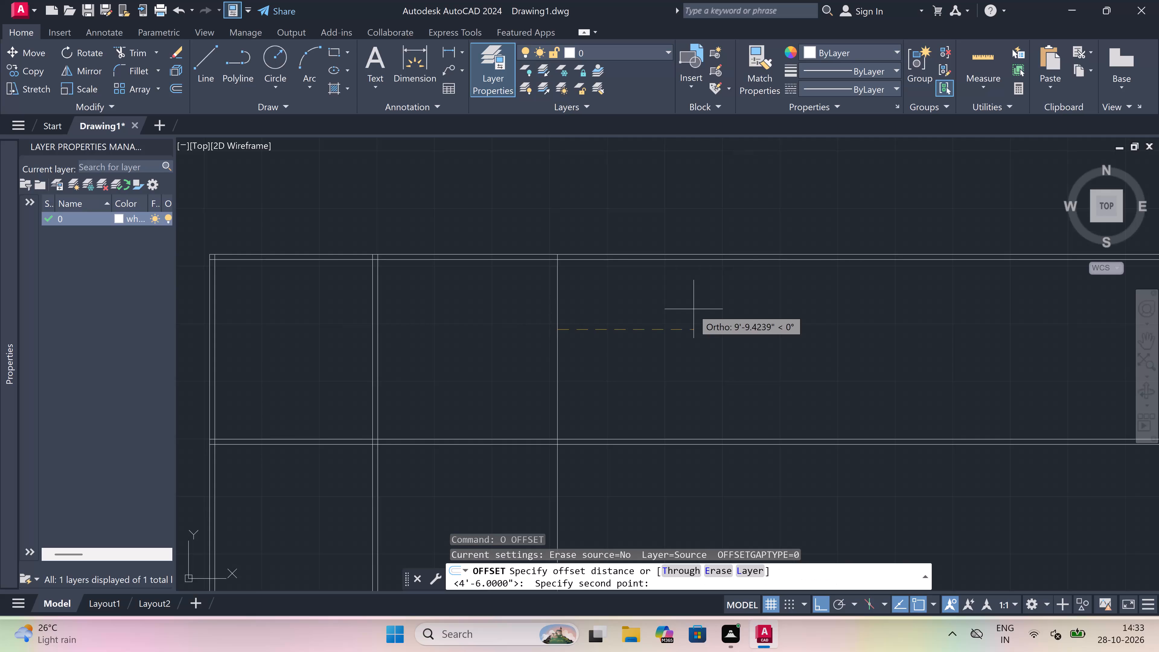
{"action": "type", "text": "4.5"}
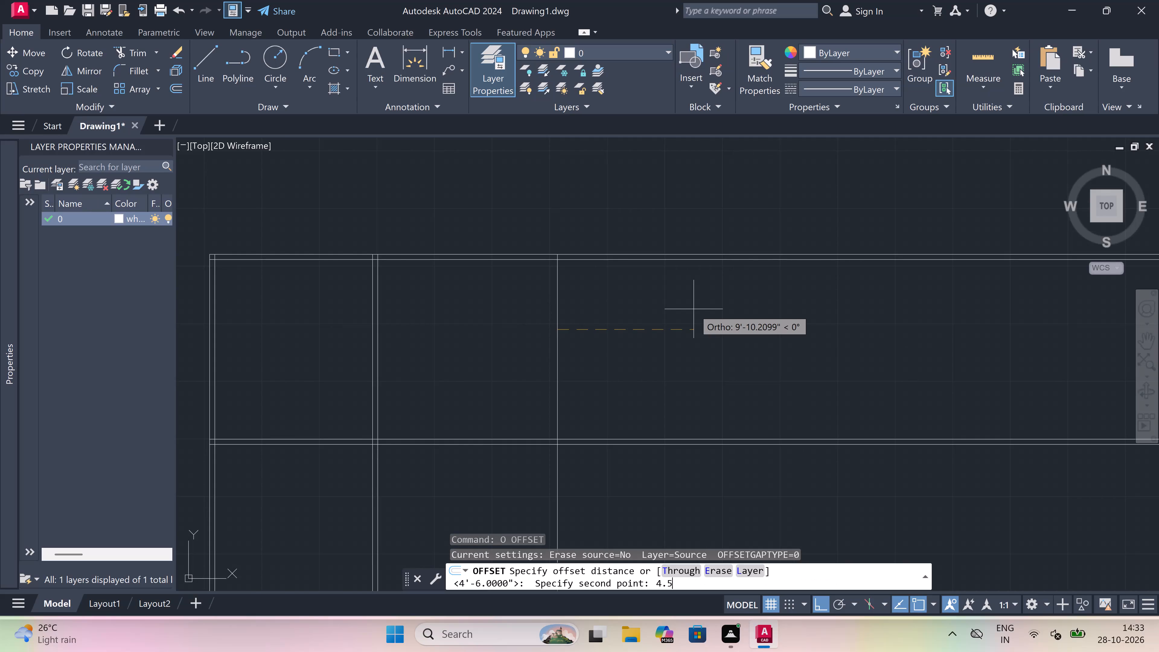
{"action": "type", "text": "\""}
{"action": "key", "text": "space"}
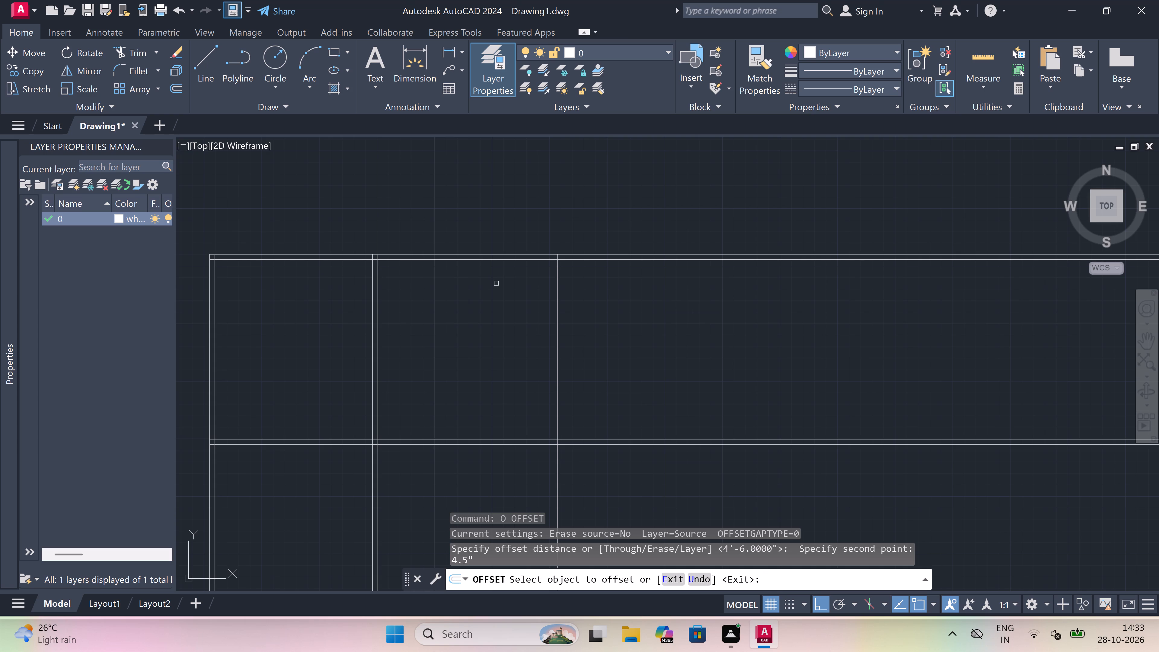
{"action": "left_click_drag", "start_coordinate": [558, 286], "coordinate": [601, 292]}
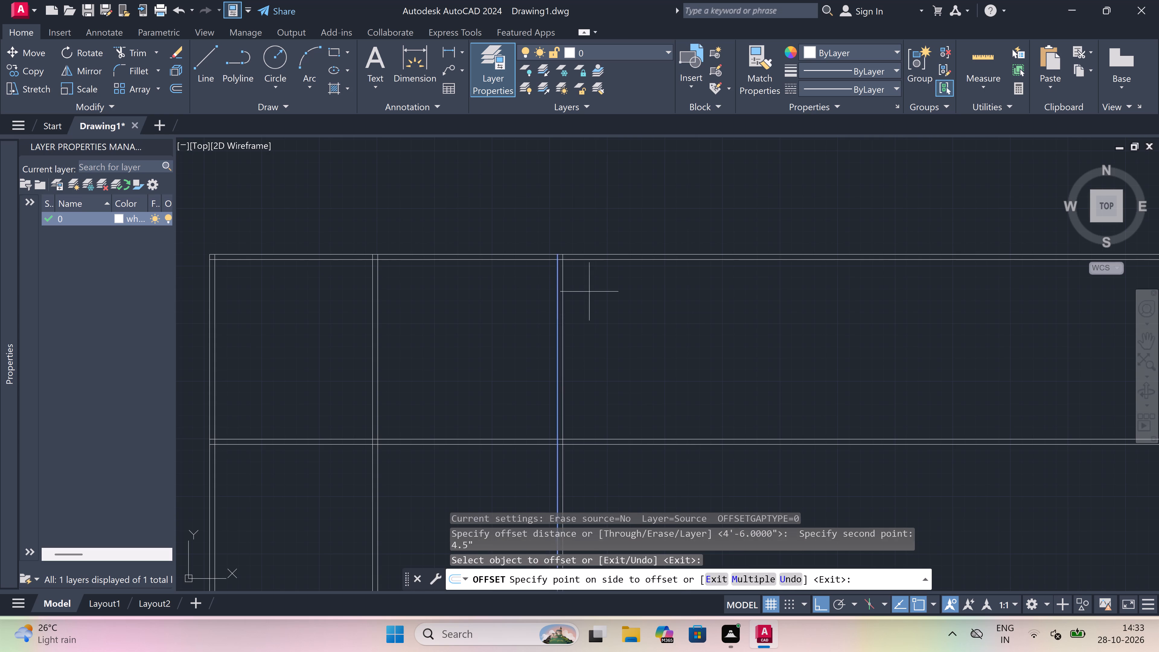
{"action": "left_click", "coordinate": [634, 294]}
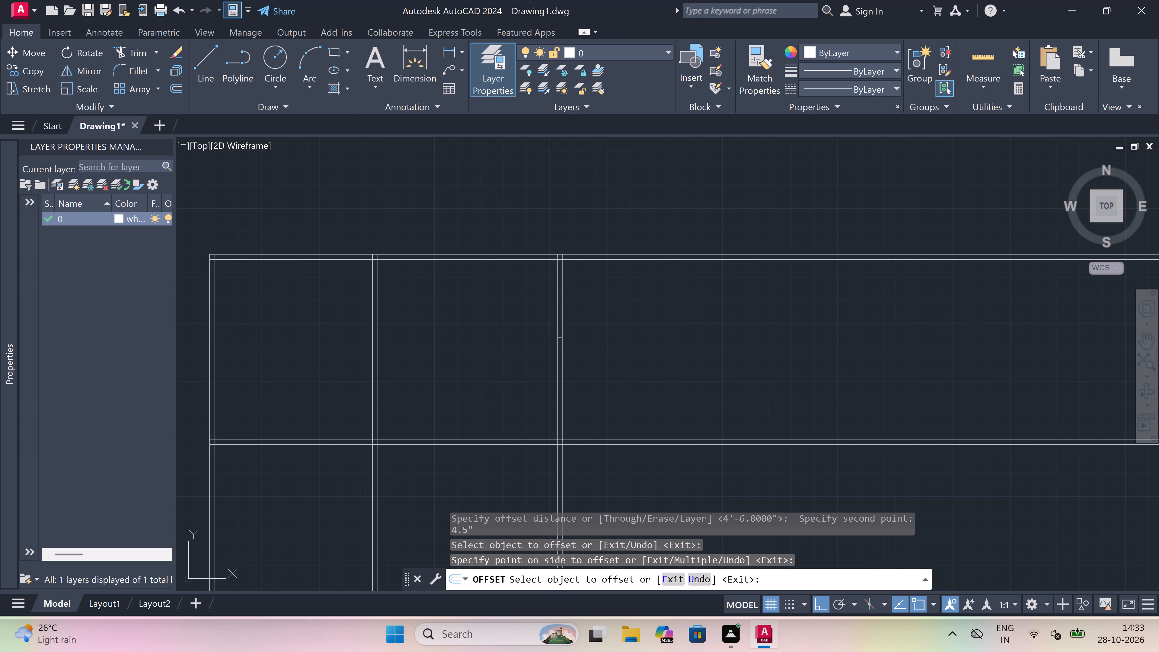
{"action": "key", "text": "Escape"}
Offset the right-hand line of the rightmost vertical wall 13'5" to the right.
{"action": "key", "text": "space"}
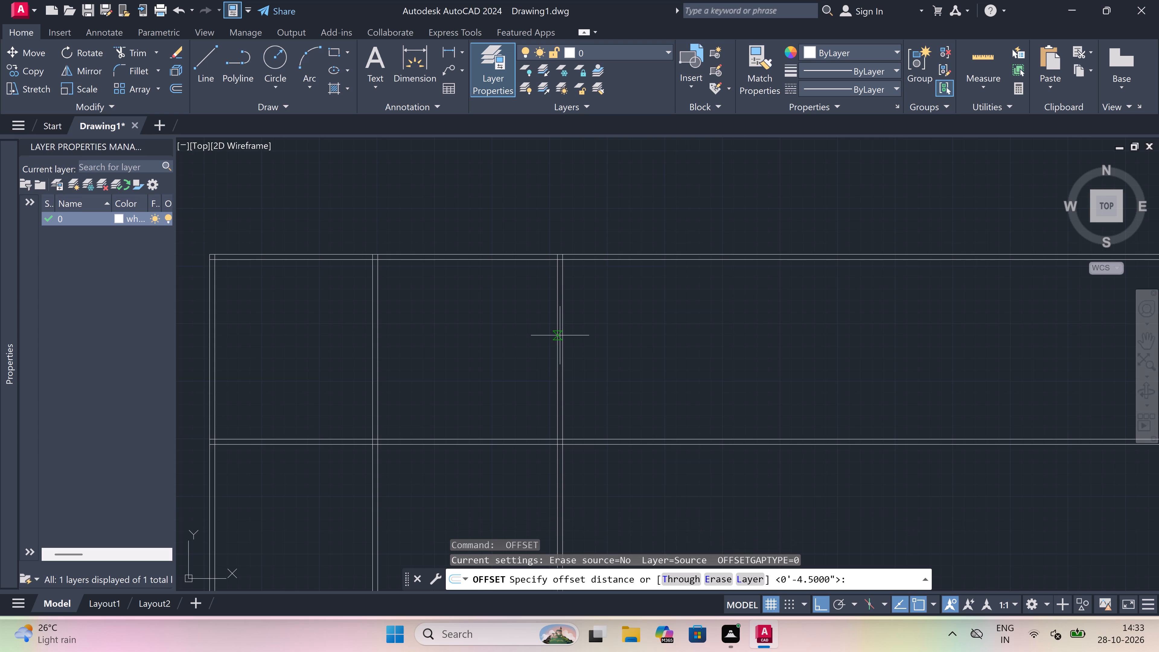
{"action": "scroll", "coordinate": [425, 387], "scroll_direction": "down", "scroll_amount": 3}
{"action": "scroll", "coordinate": [503, 372], "scroll_direction": "up", "scroll_amount": 2}
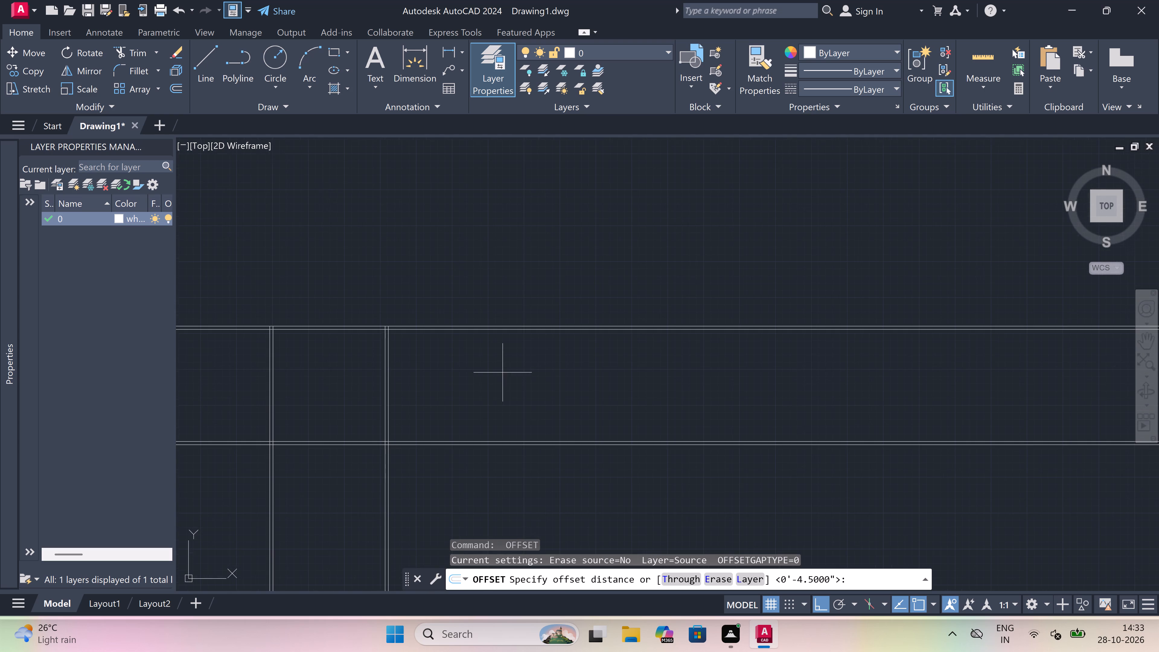
{"action": "scroll", "coordinate": [401, 393], "scroll_direction": "up", "scroll_amount": 1}
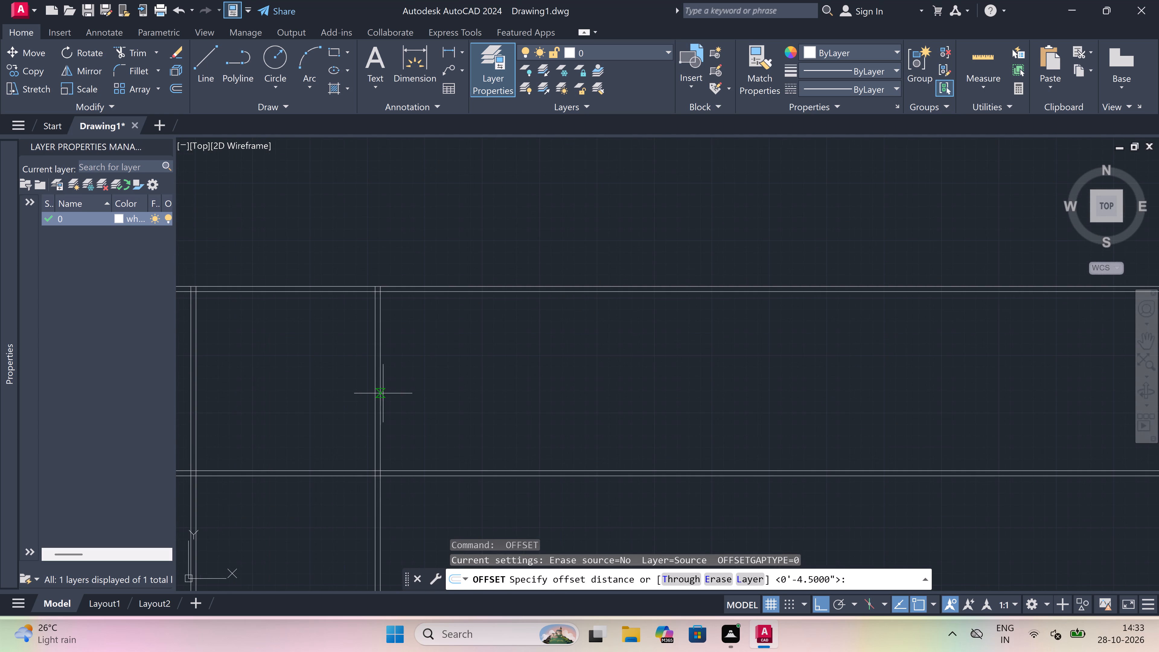
{"action": "left_click_drag", "start_coordinate": [383, 393], "coordinate": [399, 395]}
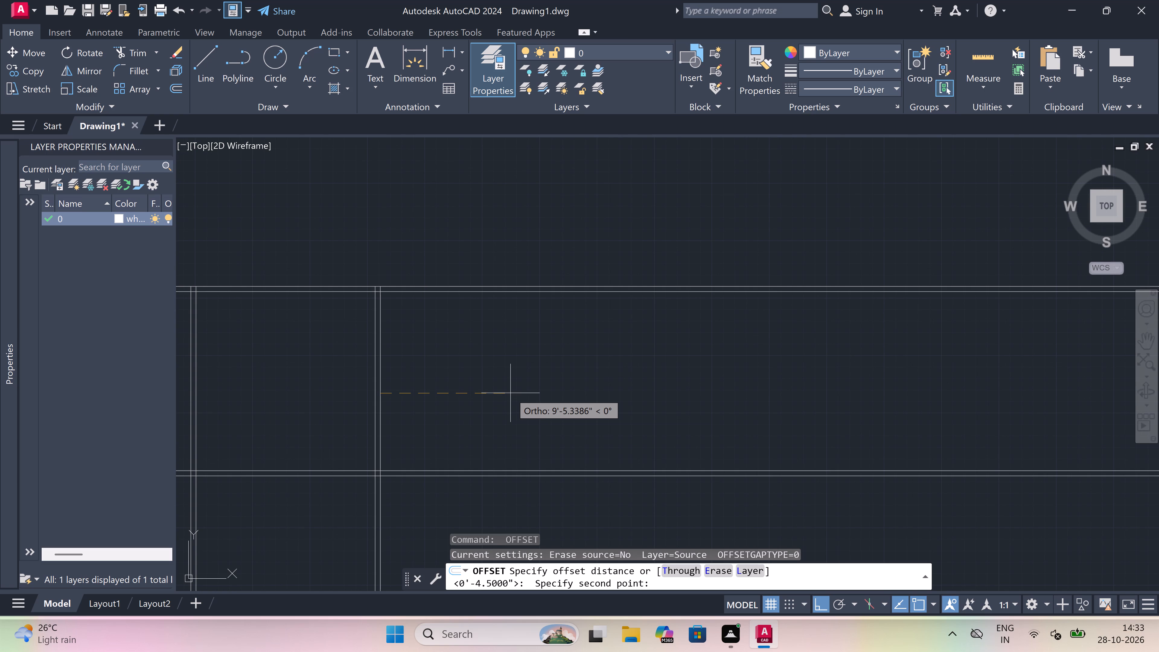
{"action": "type", "text": "13'"}
{"action": "key", "text": "5"}
{"action": "type", "text": "\""}
{"action": "key", "text": "space"}
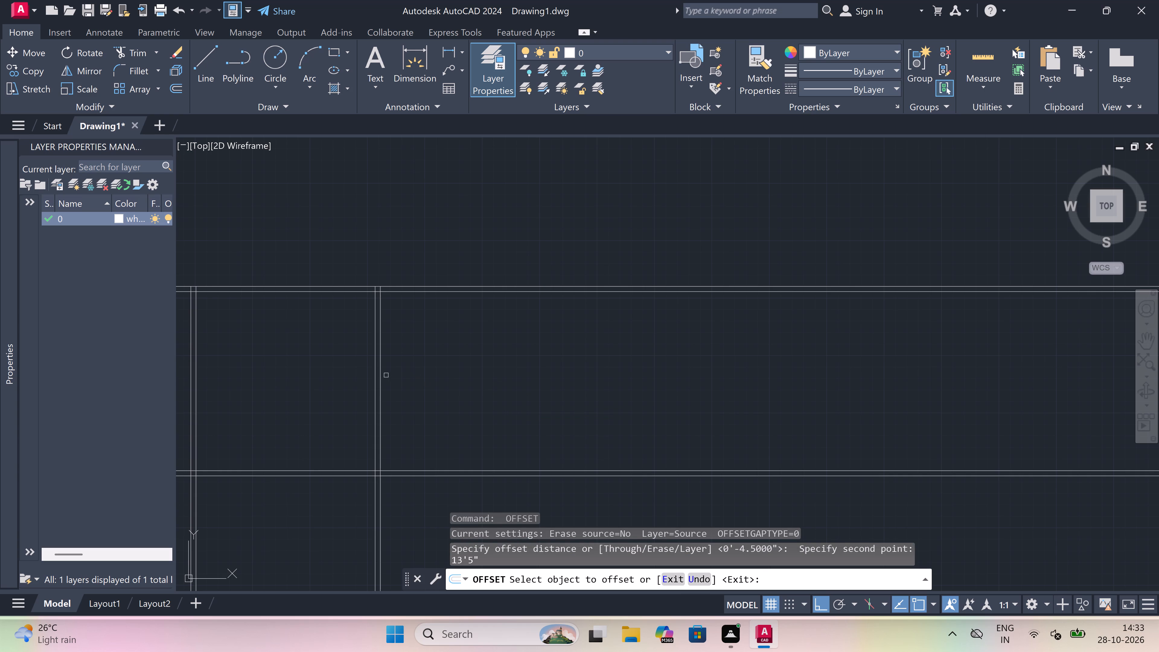
{"action": "left_click_drag", "start_coordinate": [380, 371], "coordinate": [407, 372]}
{"action": "left_click", "coordinate": [512, 372]}
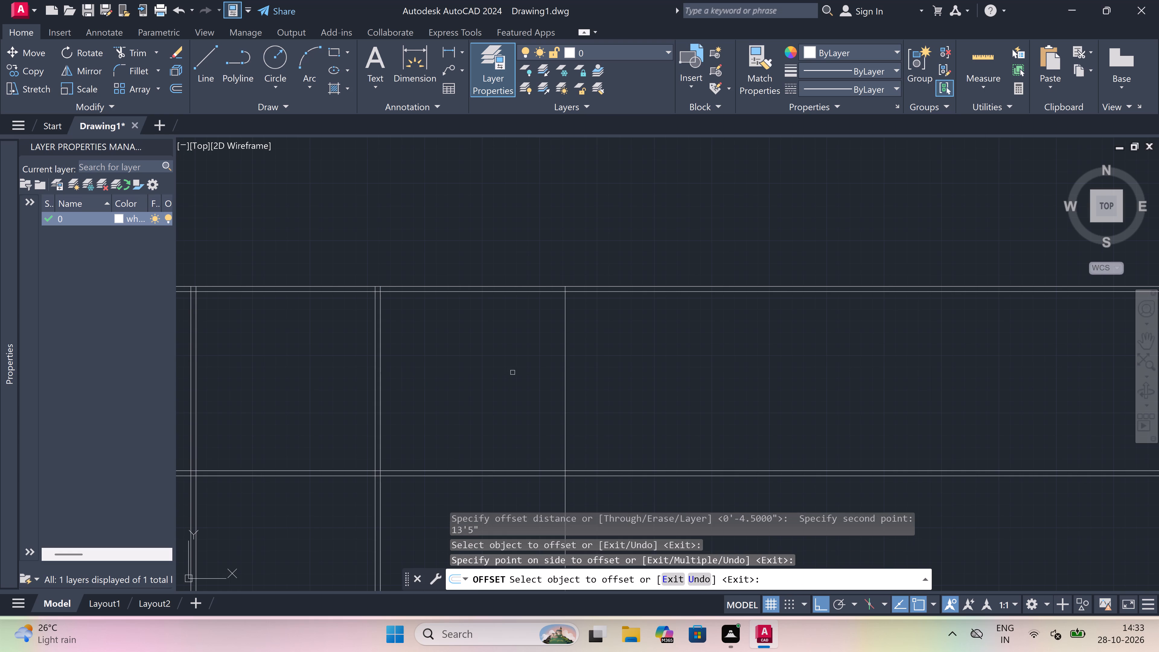
{"action": "key", "text": "Escape"}
Offset the single rightmost vertical line 4.5" to the right to form the end wall thickness.
{"action": "key", "text": "space"}
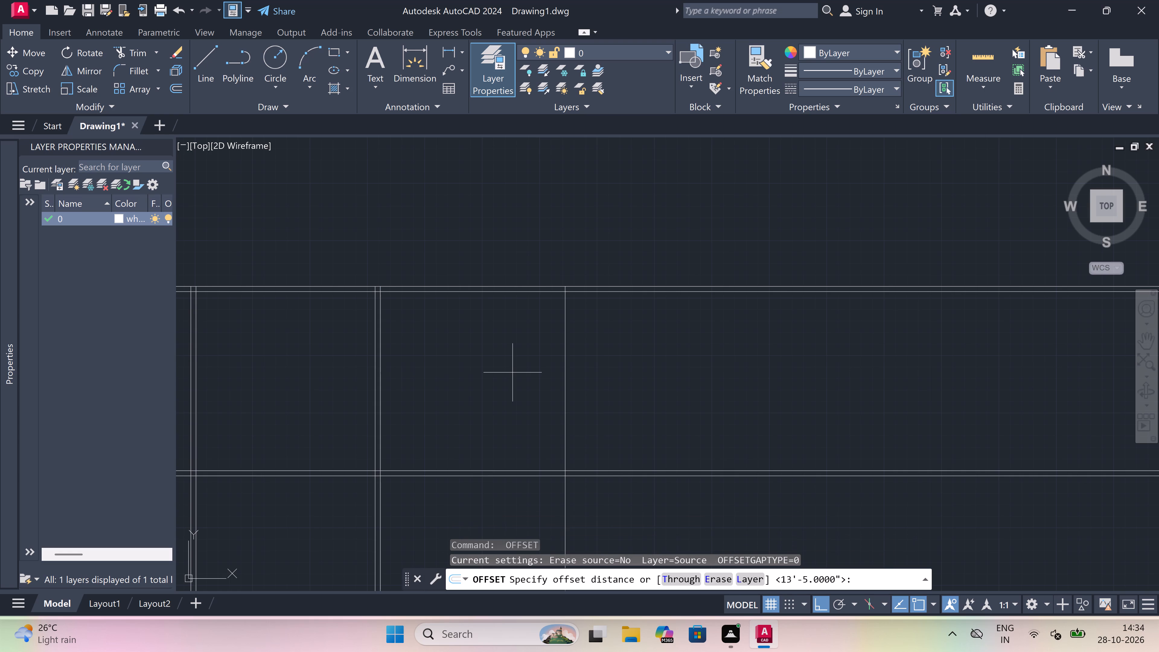
{"action": "scroll", "coordinate": [512, 372], "scroll_direction": "down", "scroll_amount": 3}
{"action": "scroll", "coordinate": [563, 354], "scroll_direction": "up", "scroll_amount": 2}
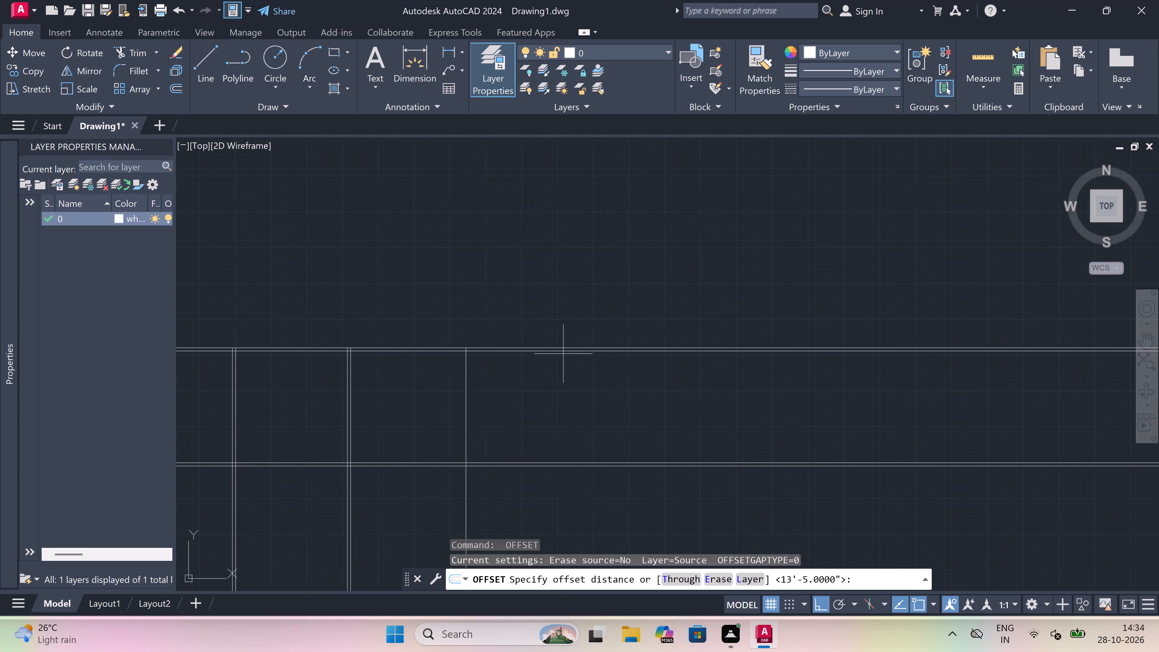
{"action": "scroll", "coordinate": [473, 414], "scroll_direction": "up", "scroll_amount": 1}
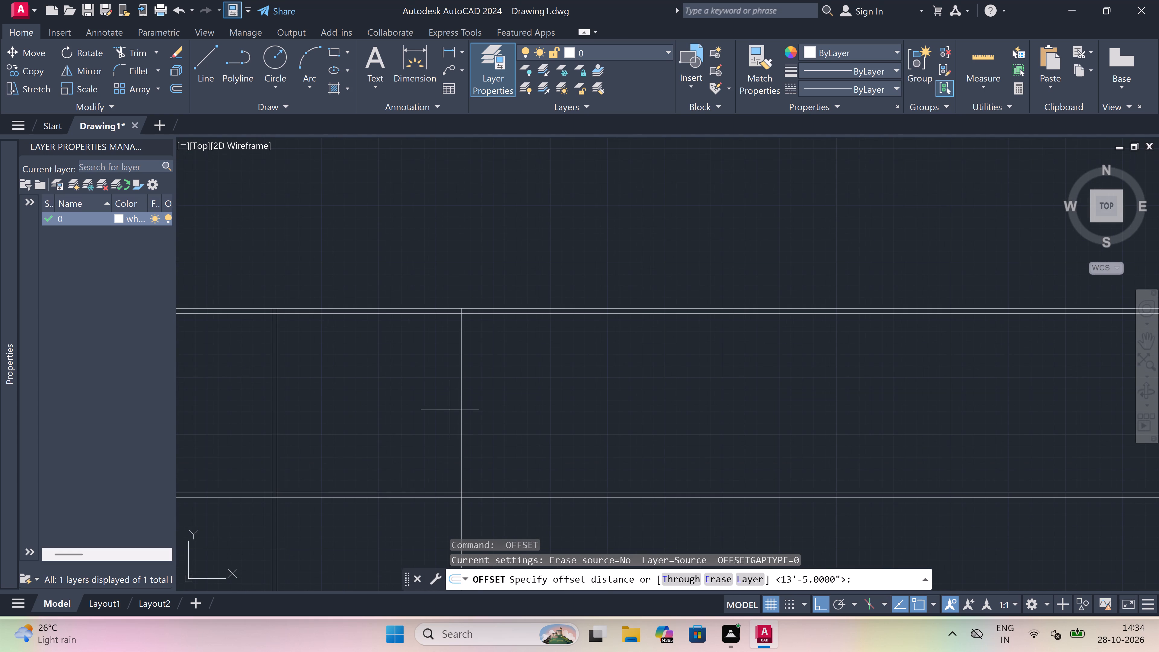
{"action": "left_click_drag", "start_coordinate": [459, 408], "coordinate": [483, 404]}
{"action": "type", "text": "4.5"}
{"action": "key", "text": "shift+quotedbl"}
{"action": "key", "text": "space"}
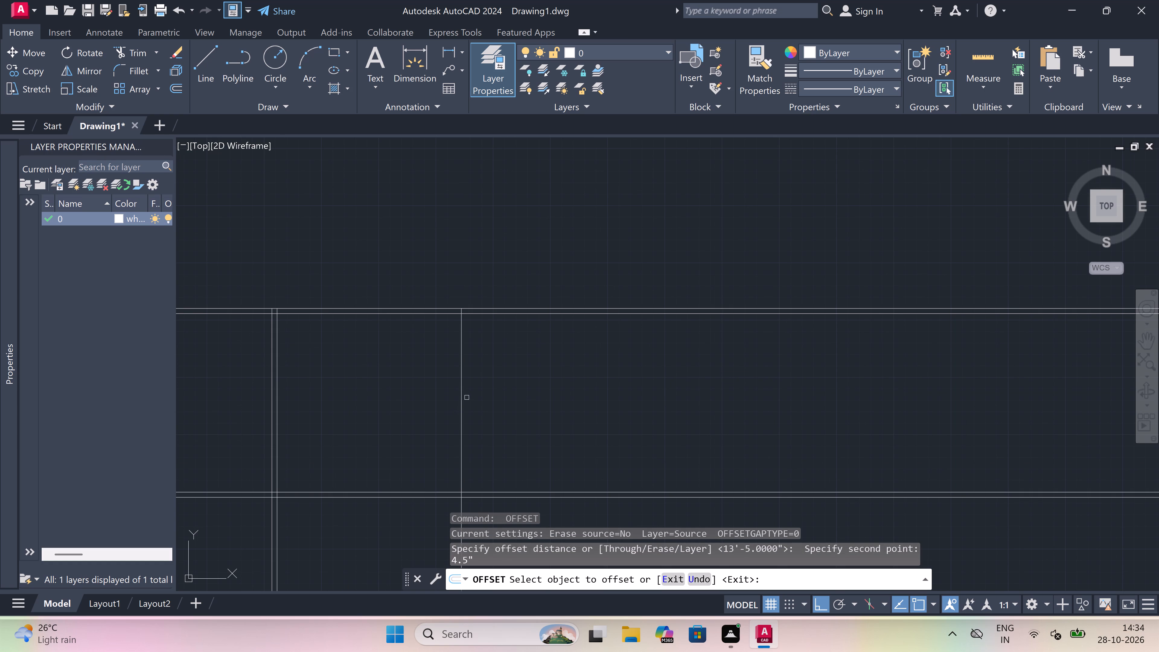
{"action": "left_click_drag", "start_coordinate": [462, 390], "coordinate": [466, 391]}
{"action": "left_click", "coordinate": [485, 393]}
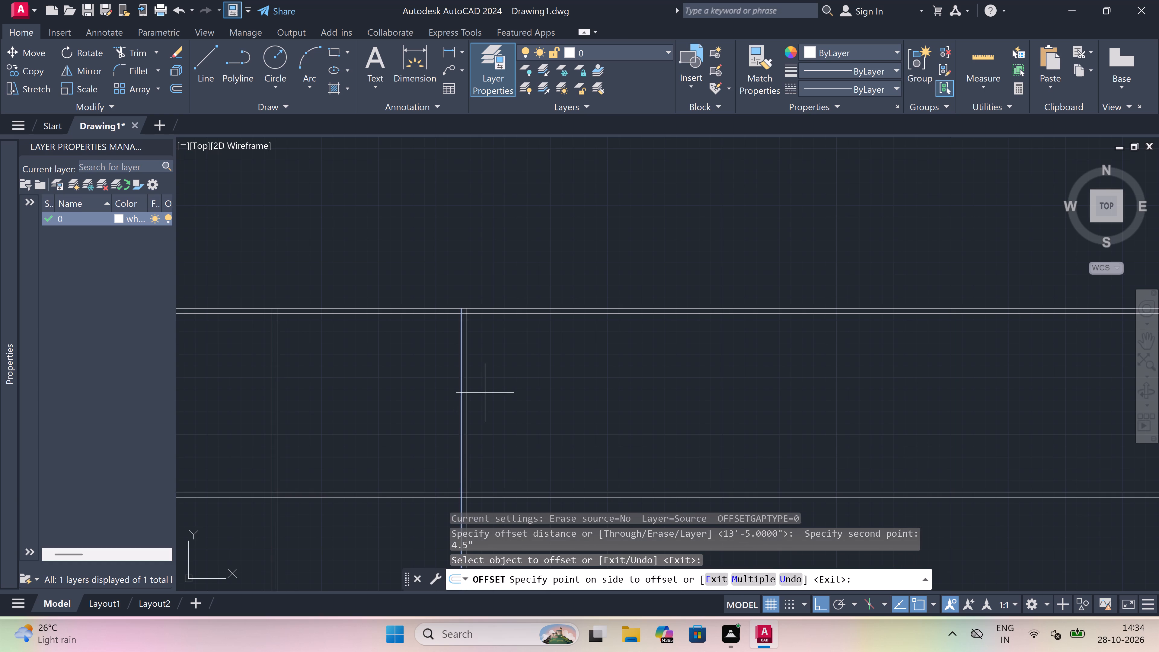
{"action": "key", "text": "Escape"}
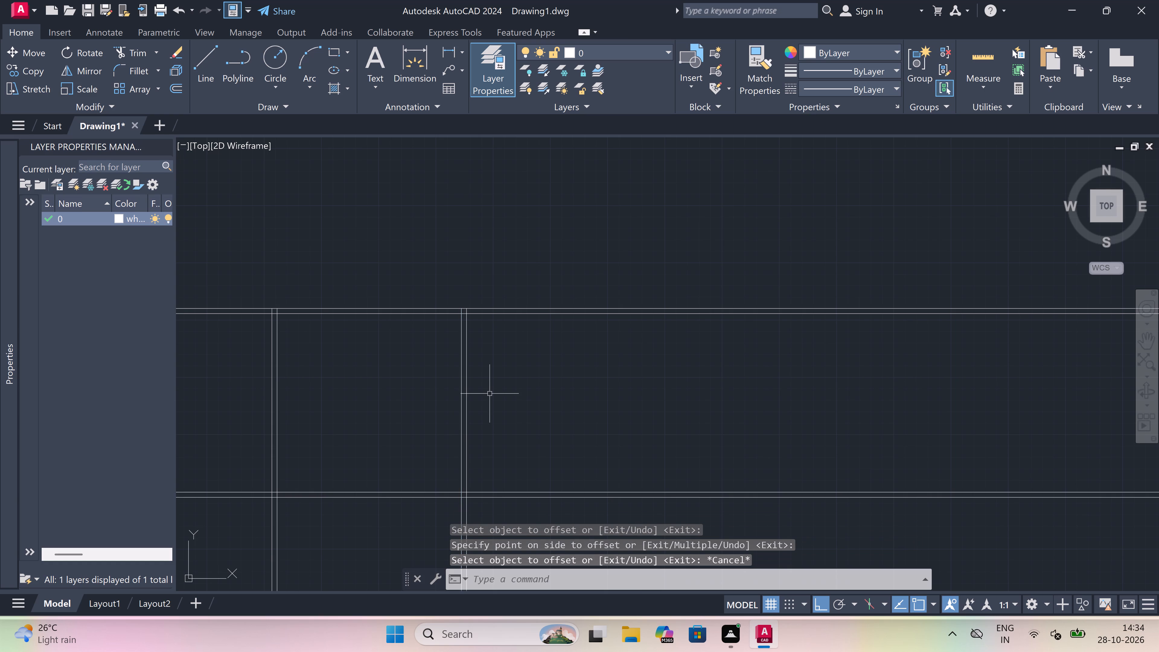
Trim off all the horizontal wall lines that extend to the right beyond the rightmost vertical wall.
{"action": "scroll", "coordinate": [491, 395], "scroll_direction": "down", "scroll_amount": 1}
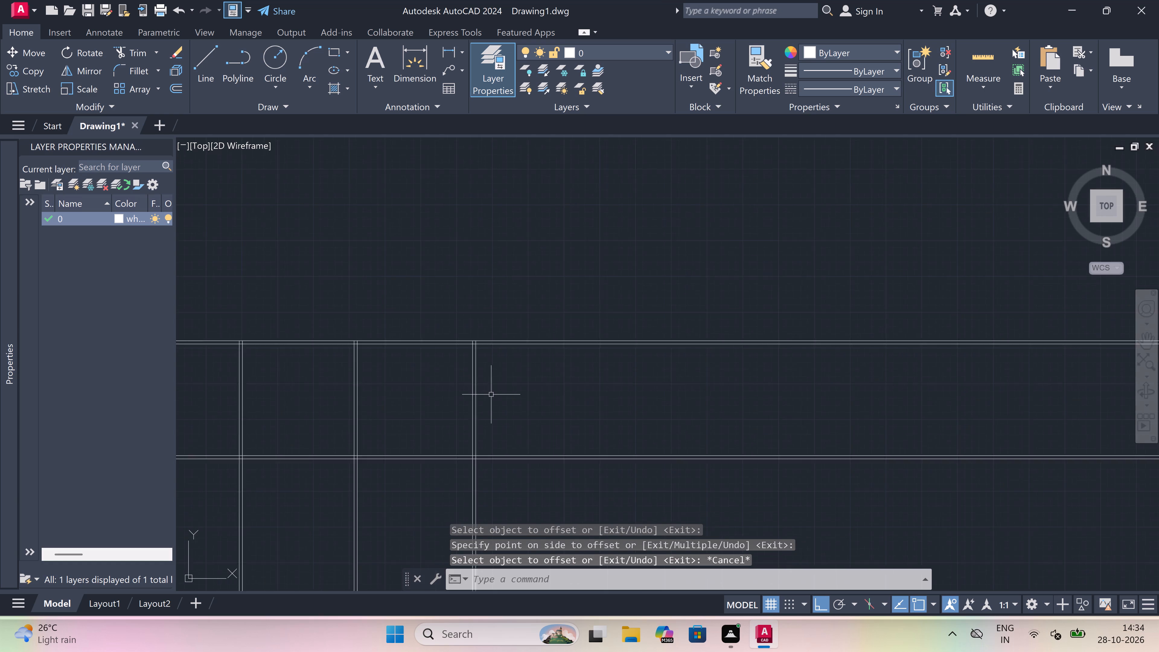
{"action": "scroll", "coordinate": [491, 395], "scroll_direction": "down", "scroll_amount": 2}
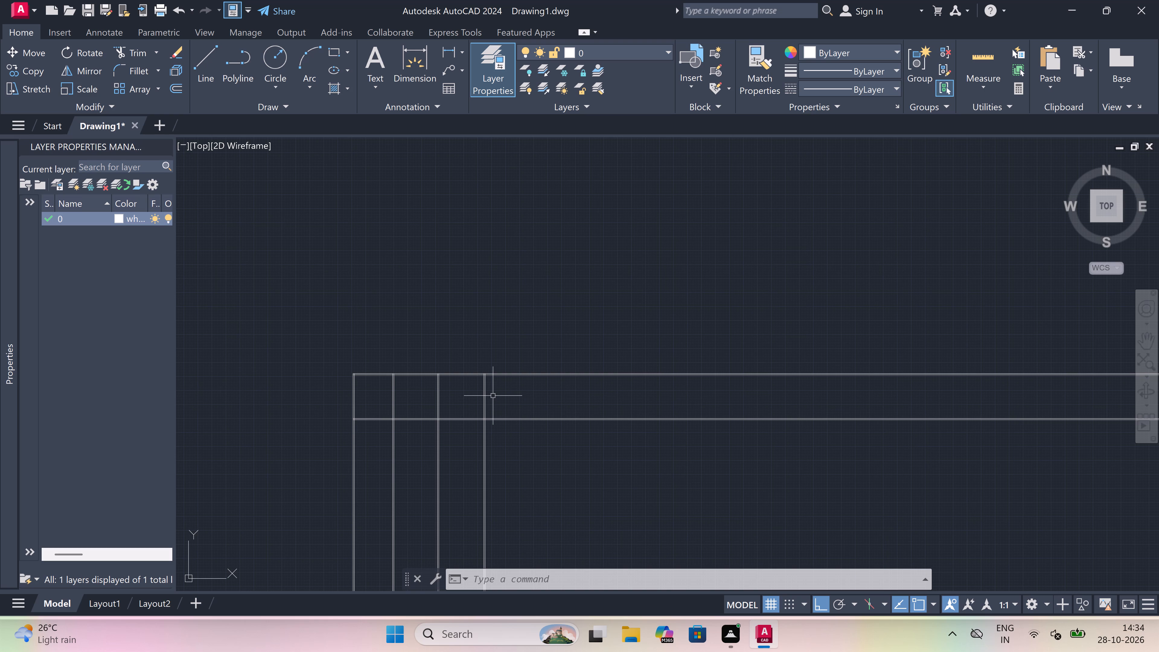
{"action": "key", "text": "Escape"}
{"action": "key", "text": "t"}
{"action": "key", "text": "r"}
{"action": "key", "text": "space"}
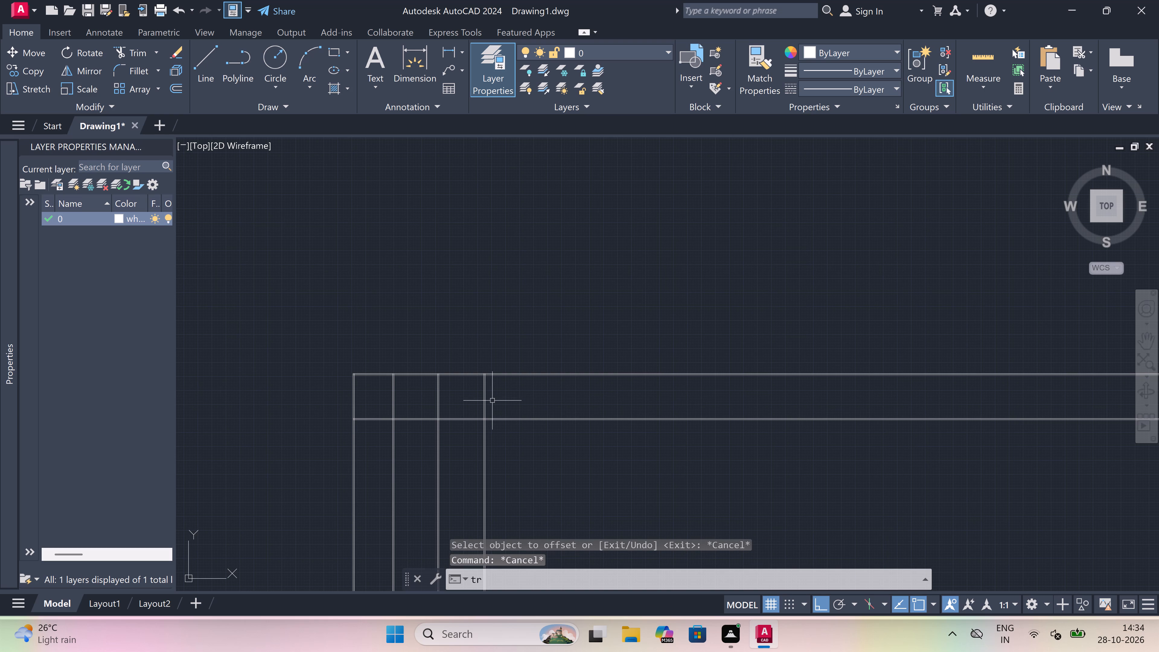
{"action": "left_click_drag", "start_coordinate": [504, 444], "coordinate": [504, 430]}
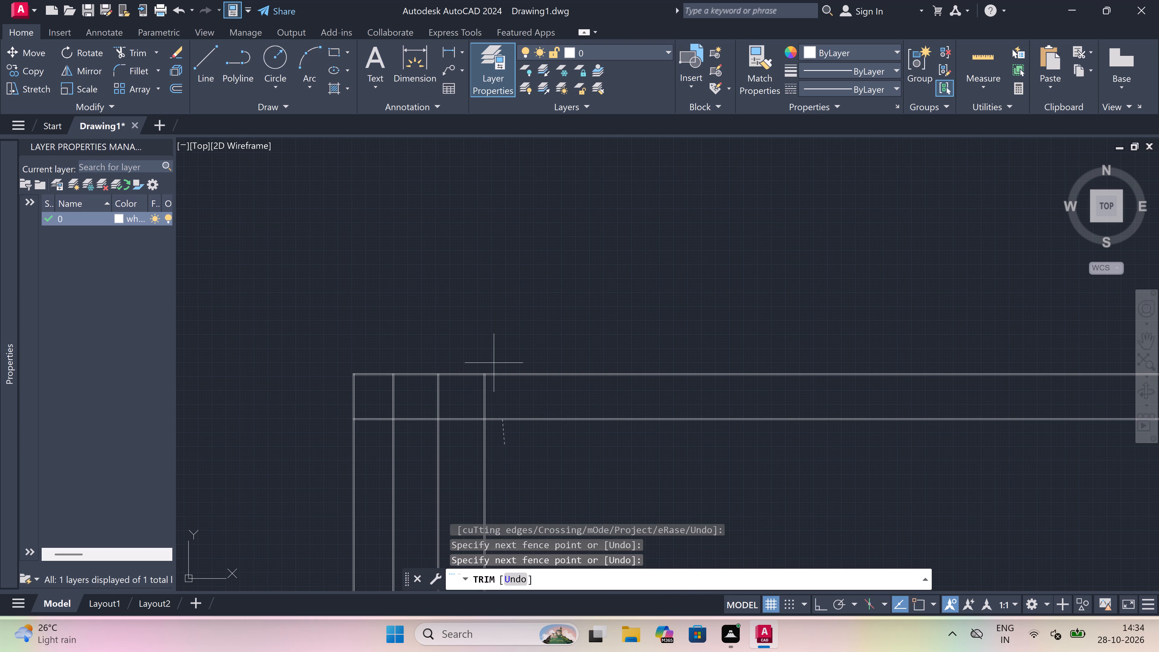
{"action": "left_click", "coordinate": [483, 305]}
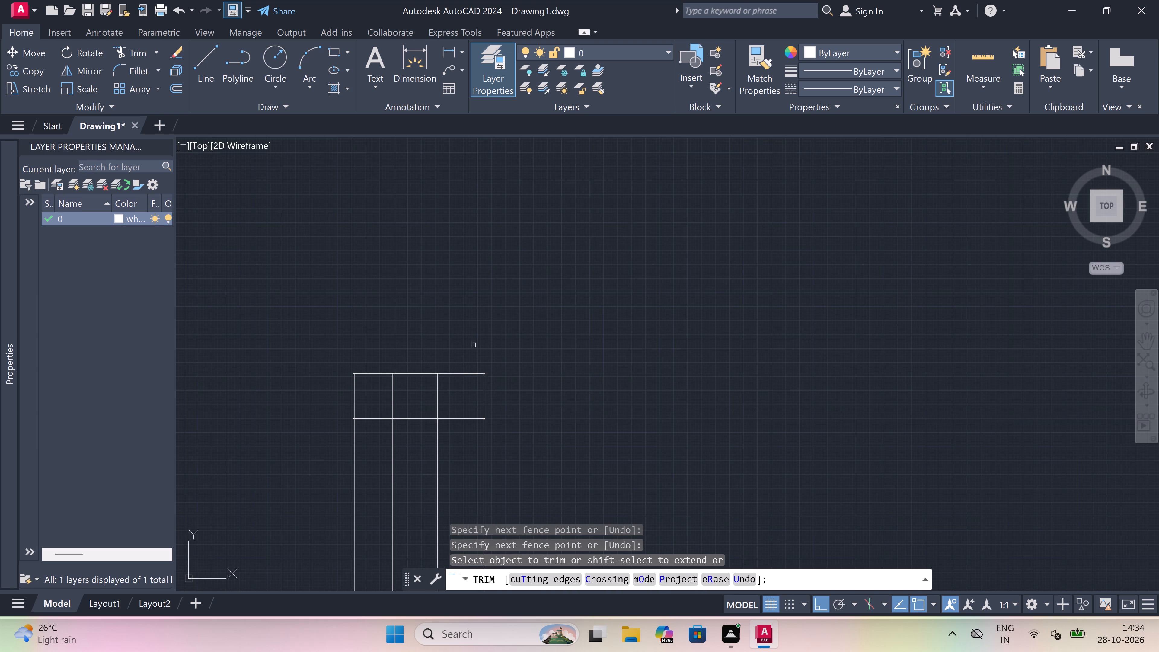
{"action": "key", "text": "Escape"}
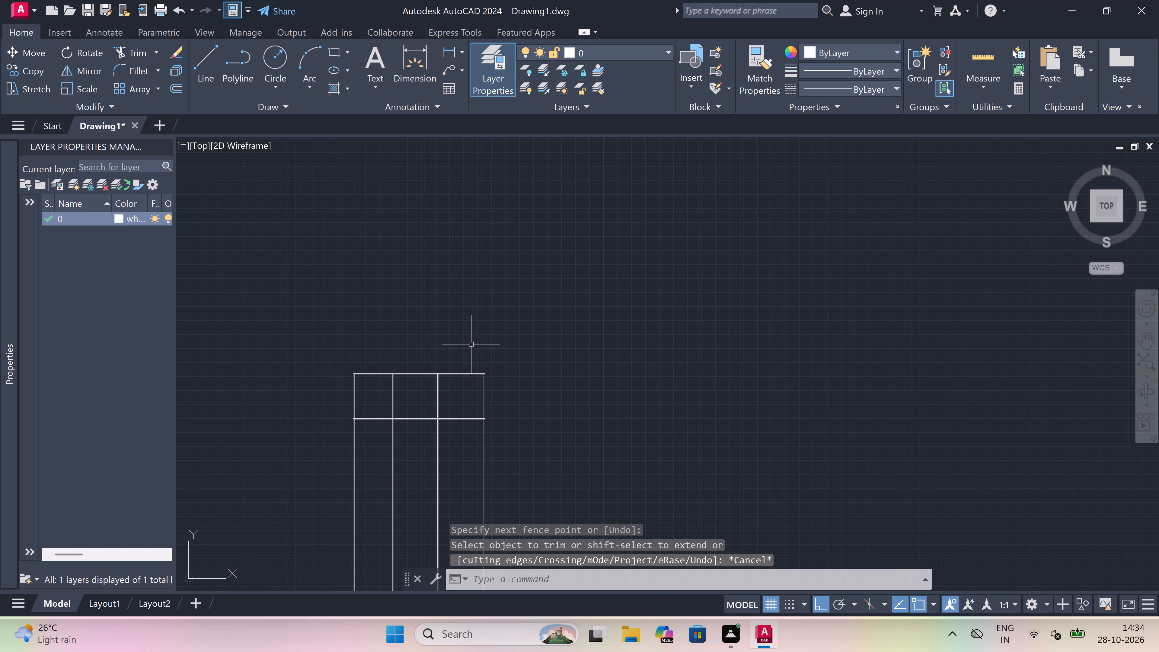
Draw a line from the top middle room's upper-right inner corner 7' left, 5' down, and across to its right wall.
{"action": "scroll", "coordinate": [439, 425], "scroll_direction": "up", "scroll_amount": 2}
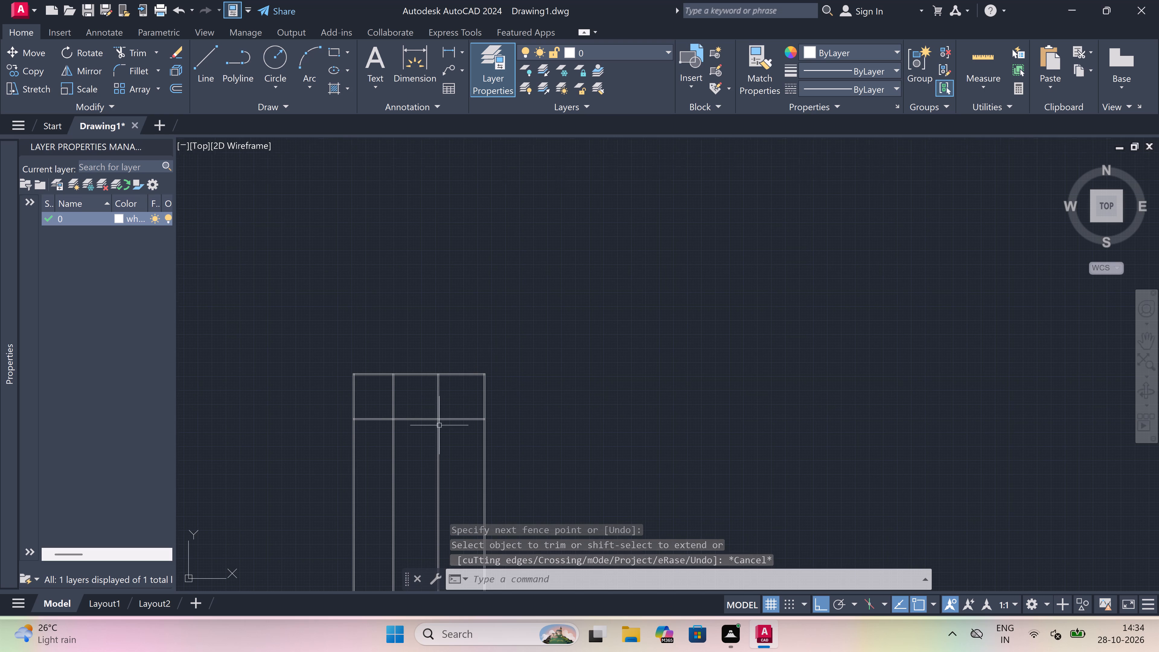
{"action": "scroll", "coordinate": [409, 344], "scroll_direction": "up", "scroll_amount": 1}
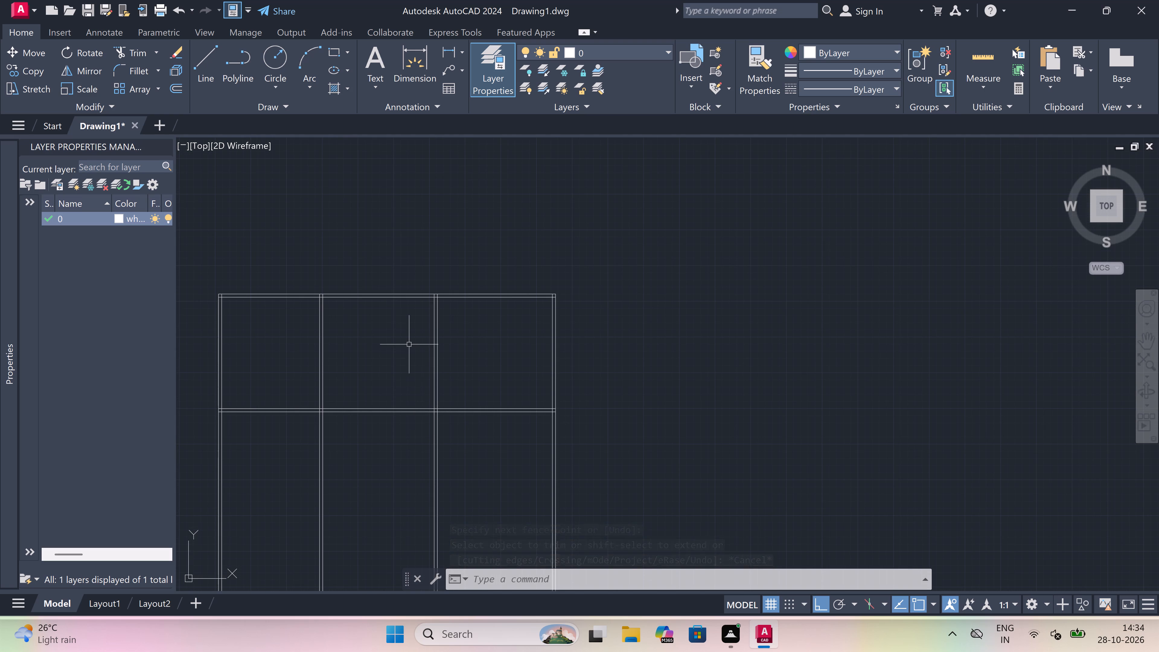
{"action": "type", "text": "l"}
{"action": "key", "text": "space"}
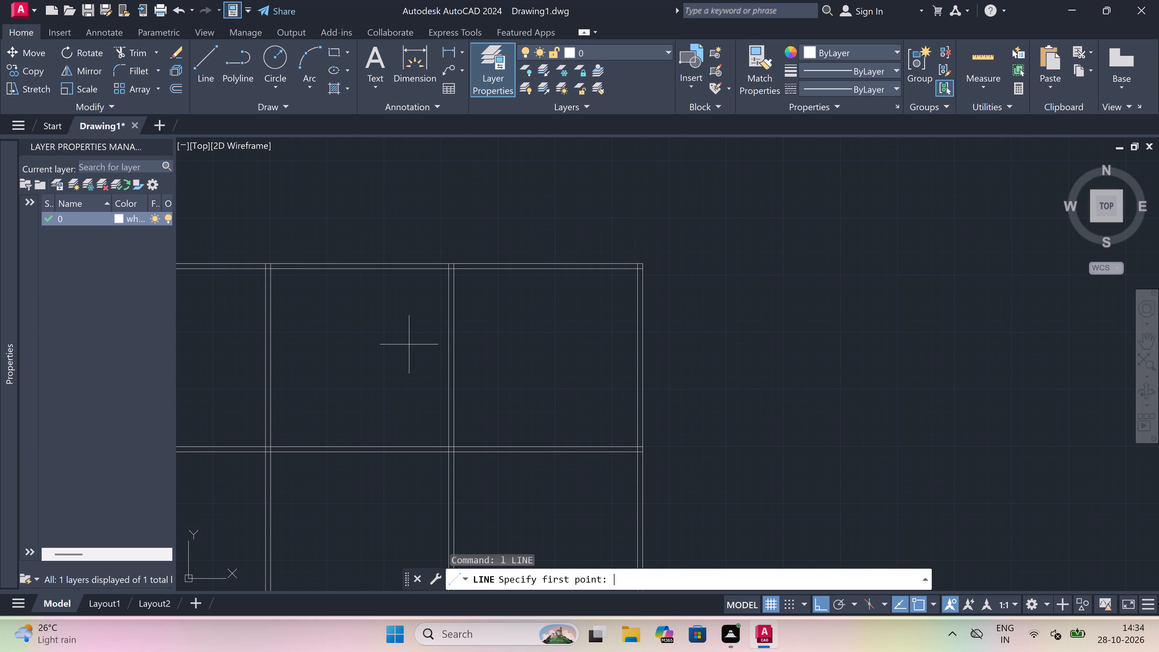
{"action": "scroll", "coordinate": [446, 295], "scroll_direction": "up", "scroll_amount": 2}
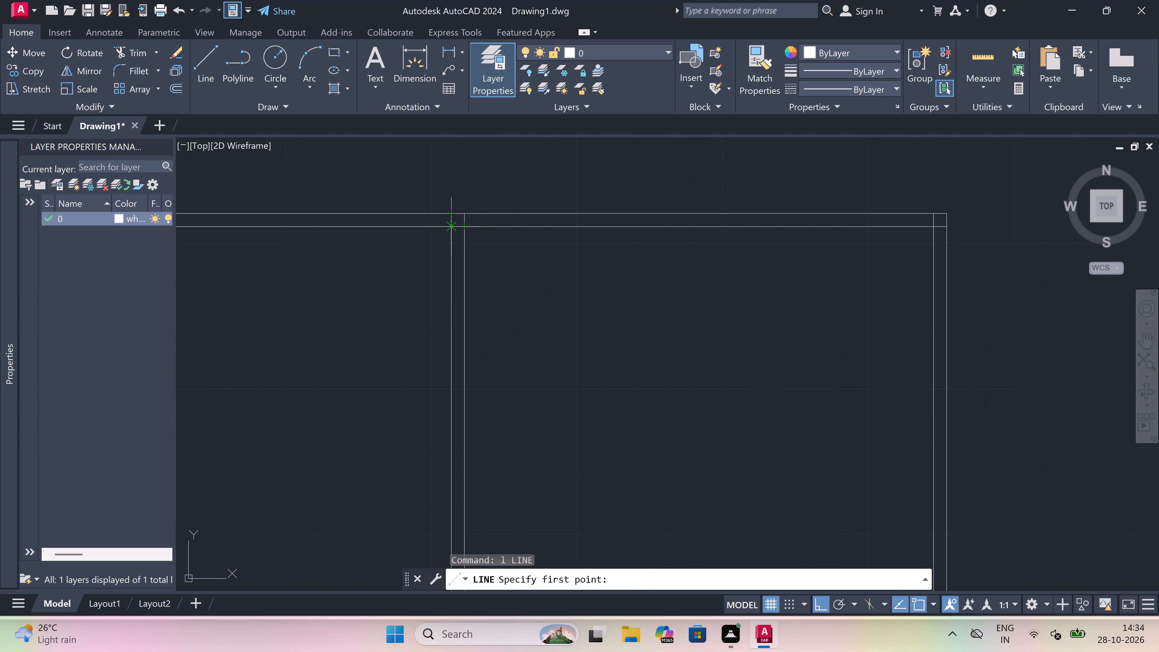
{"action": "left_click", "coordinate": [452, 228]}
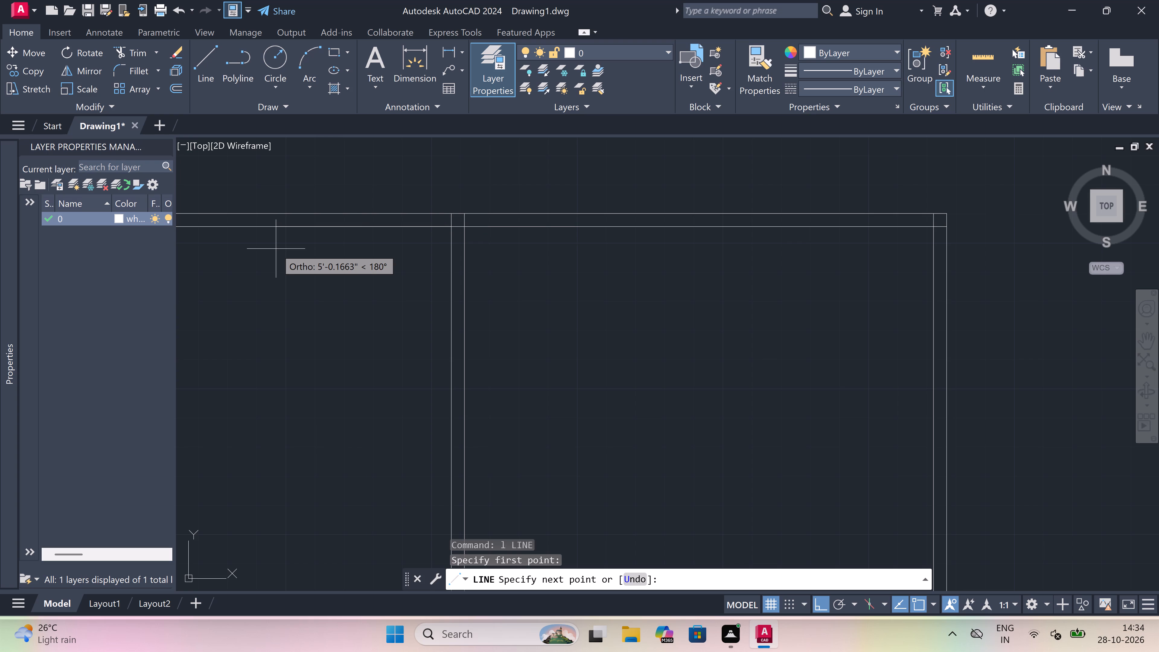
{"action": "key", "text": "7"}
{"action": "type", "text": "'"}
{"action": "key", "text": "space"}
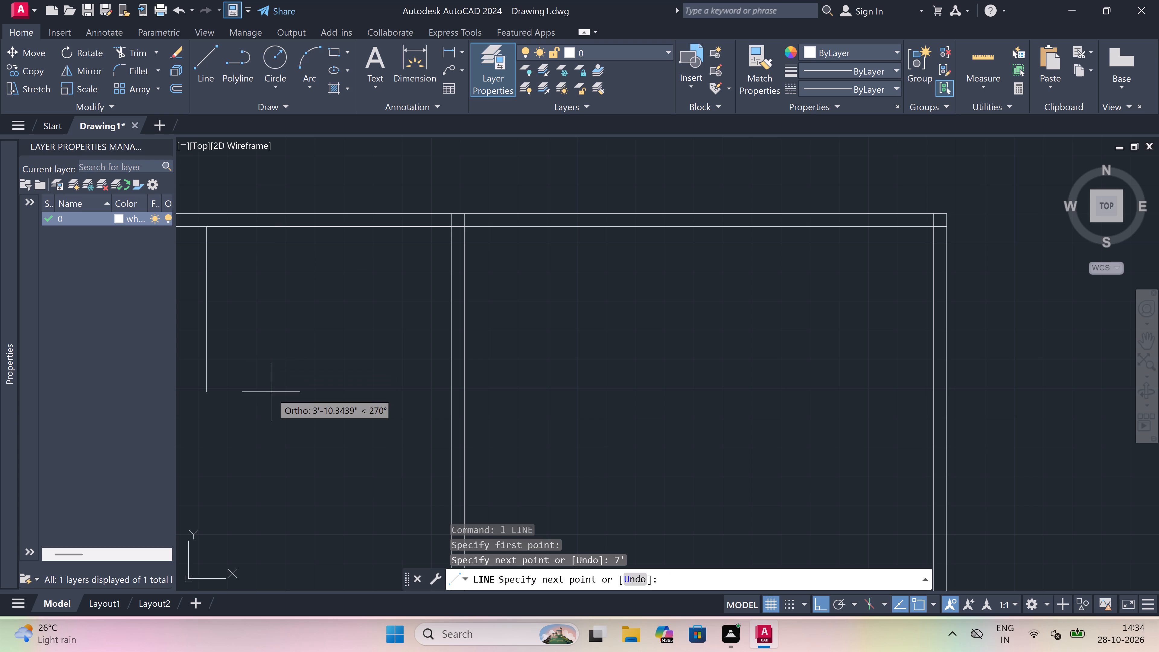
{"action": "scroll", "coordinate": [270, 396], "scroll_direction": "down", "scroll_amount": 4}
{"action": "scroll", "coordinate": [252, 394], "scroll_direction": "up", "scroll_amount": 2}
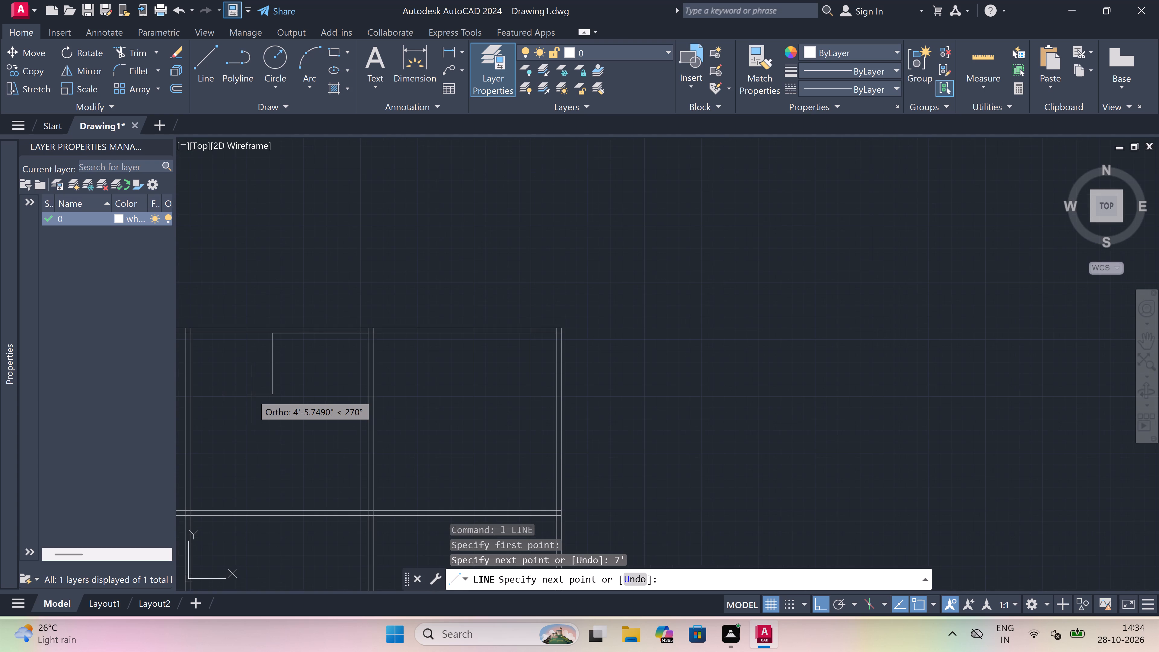
{"action": "type", "text": "5'"}
{"action": "key", "text": "space"}
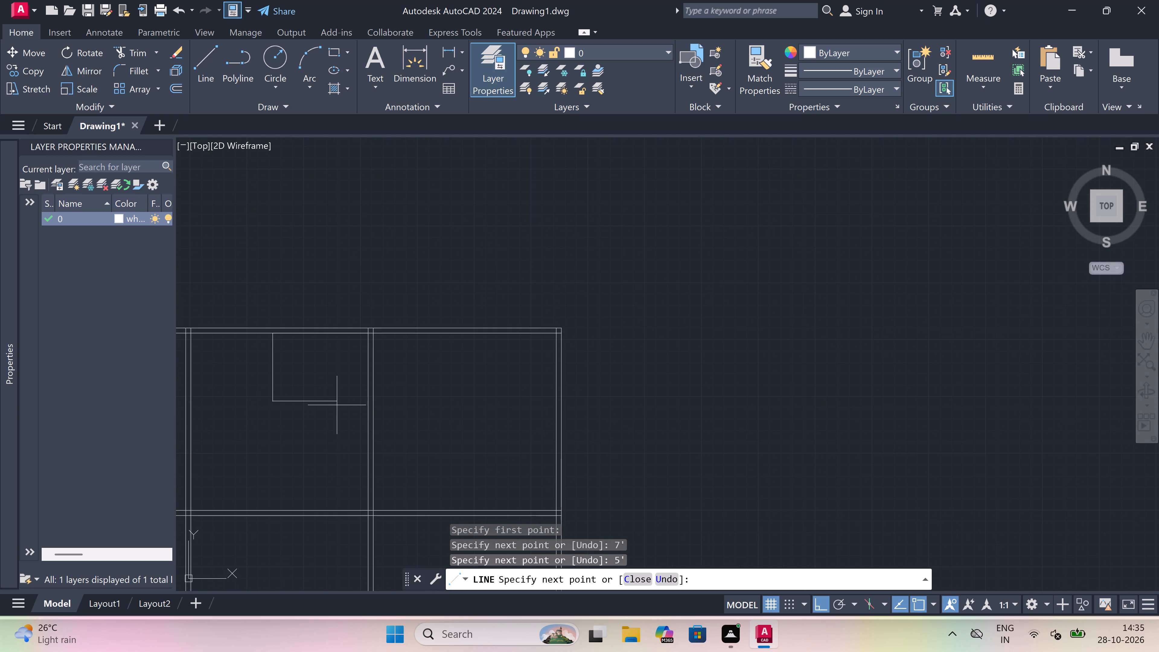
{"action": "left_click", "coordinate": [366, 401]}
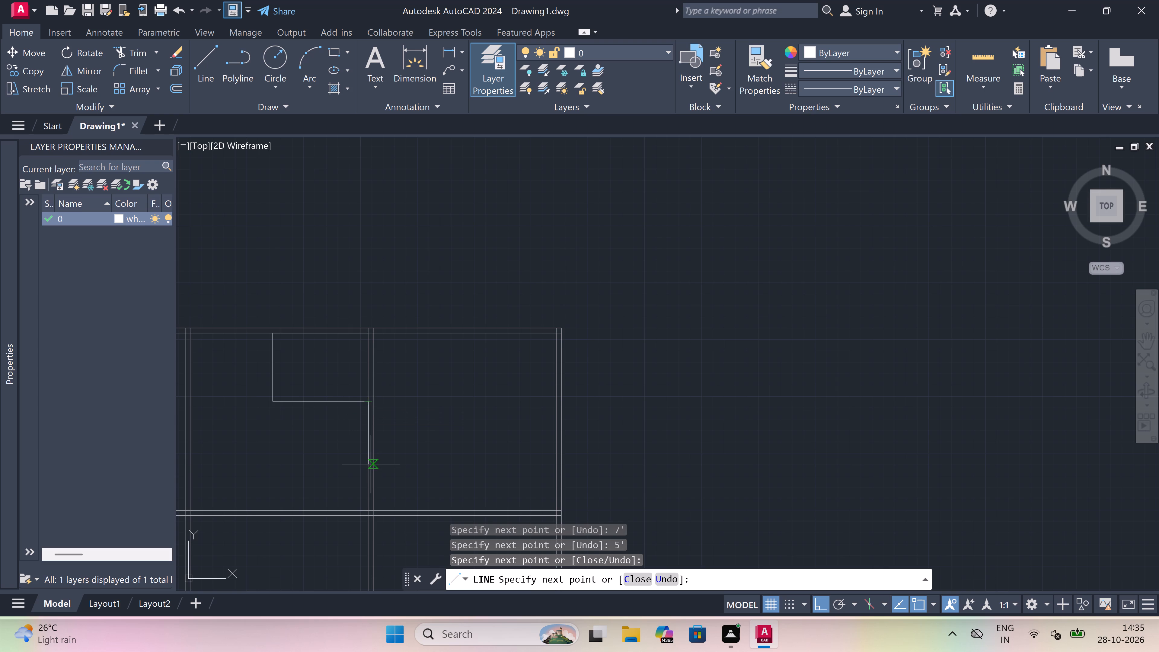
Continue the line 4.5" down, back past the small enclosure's corner by 4.5", and up to the top wall as the partition's outer face.
{"action": "type", "text": "4.5"}
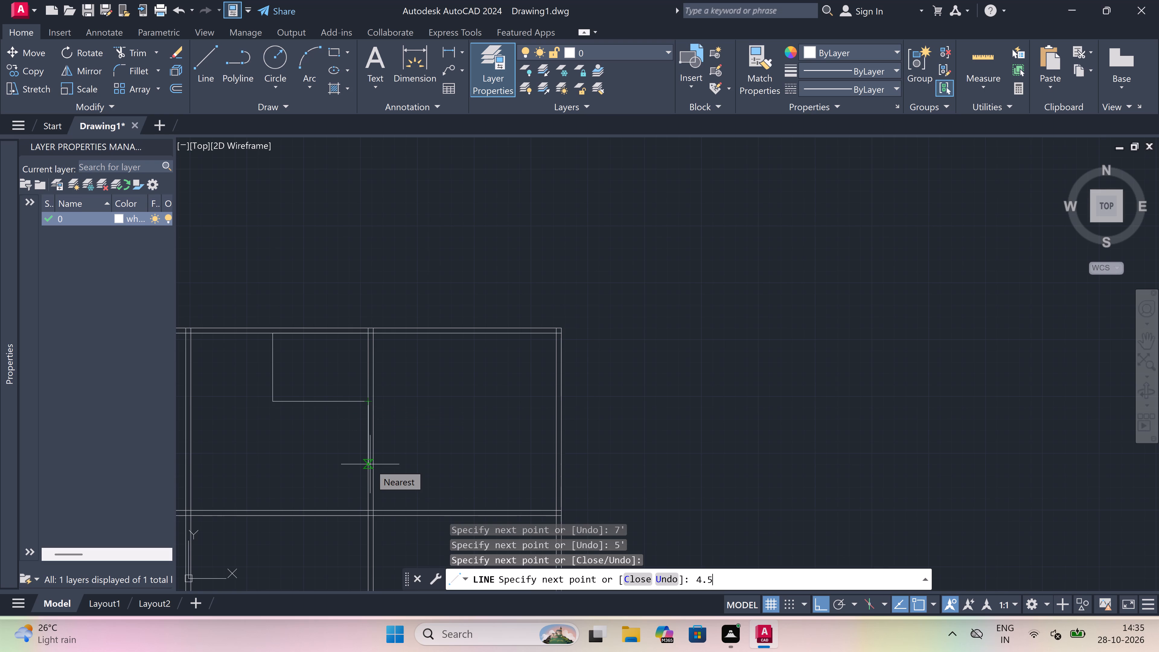
{"action": "key", "text": "shift+quotedbl"}
{"action": "key", "text": "space"}
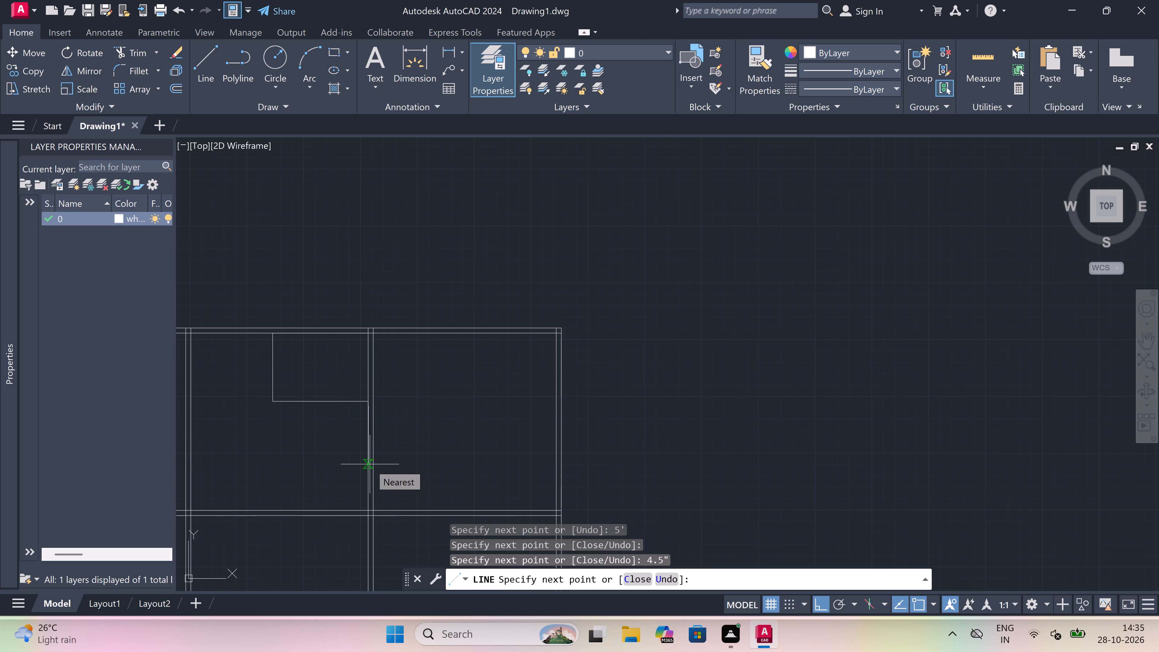
{"action": "scroll", "coordinate": [238, 404], "scroll_direction": "up", "scroll_amount": 4}
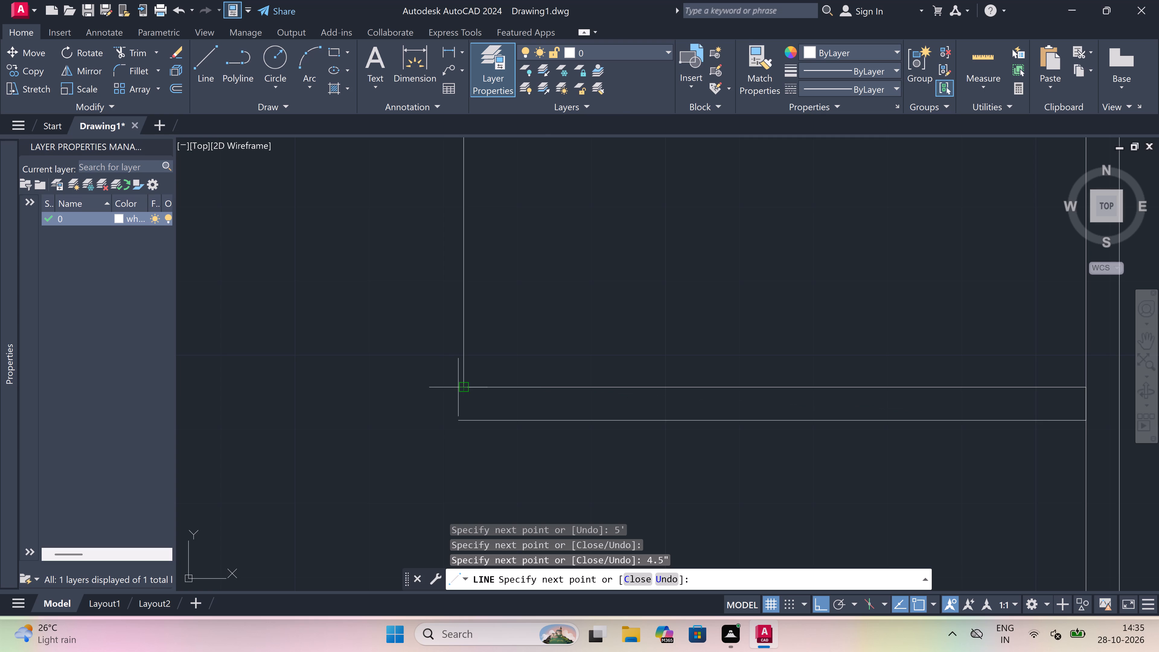
{"action": "left_click", "coordinate": [466, 424]}
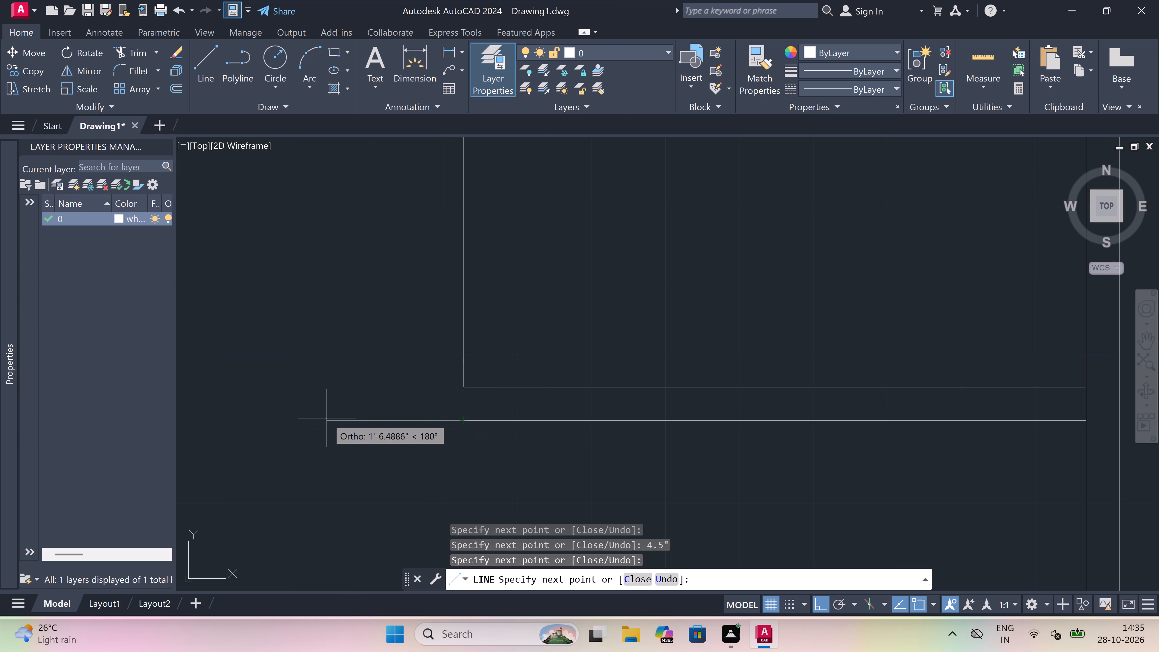
{"action": "key", "text": "4"}
{"action": "type", "text": ".5"}
{"action": "type", "text": "\""}
{"action": "key", "text": "space"}
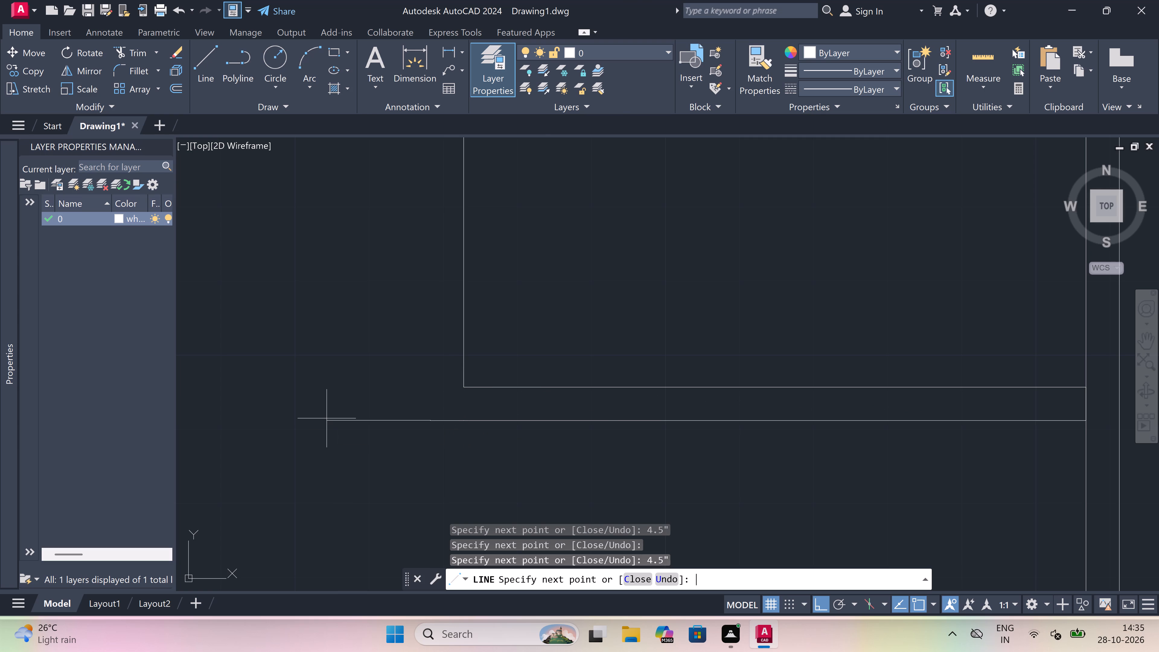
{"action": "scroll", "coordinate": [327, 417], "scroll_direction": "down", "scroll_amount": 5}
{"action": "scroll", "coordinate": [339, 374], "scroll_direction": "up", "scroll_amount": 1}
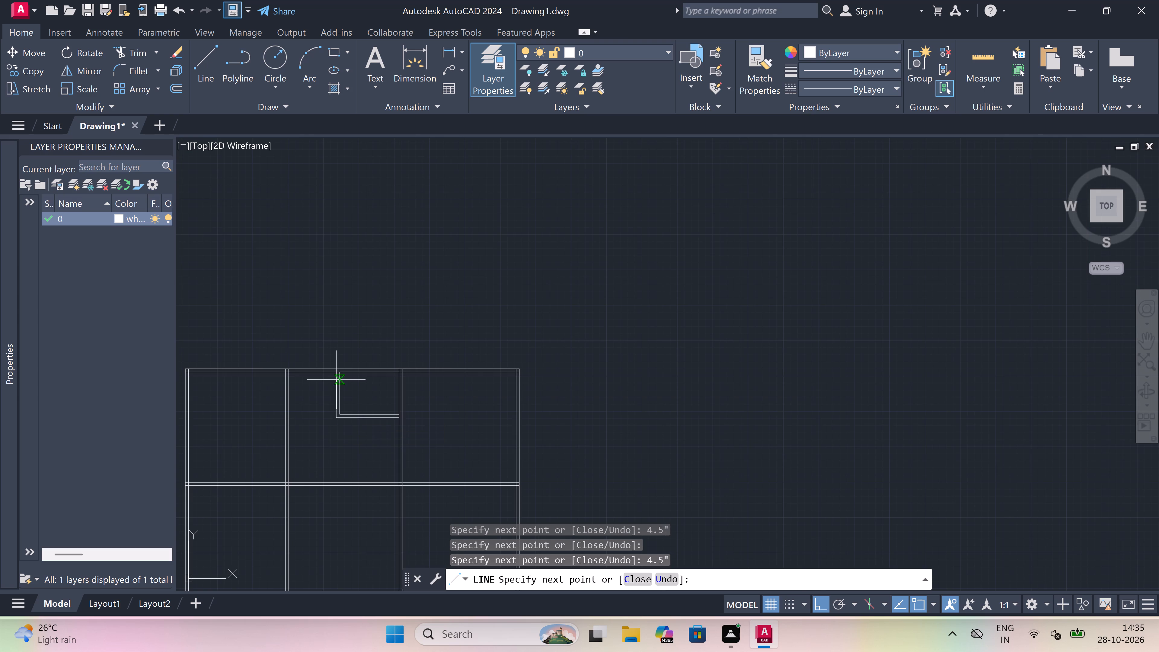
{"action": "scroll", "coordinate": [339, 374], "scroll_direction": "up", "scroll_amount": 3}
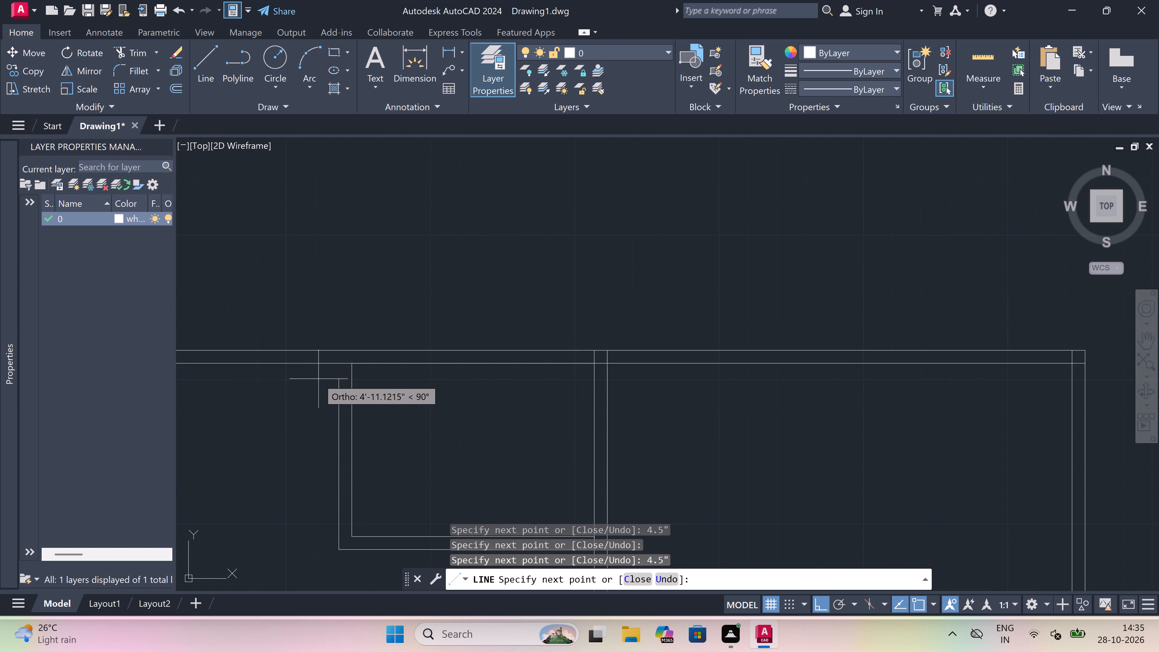
{"action": "scroll", "coordinate": [323, 373], "scroll_direction": "up", "scroll_amount": 2}
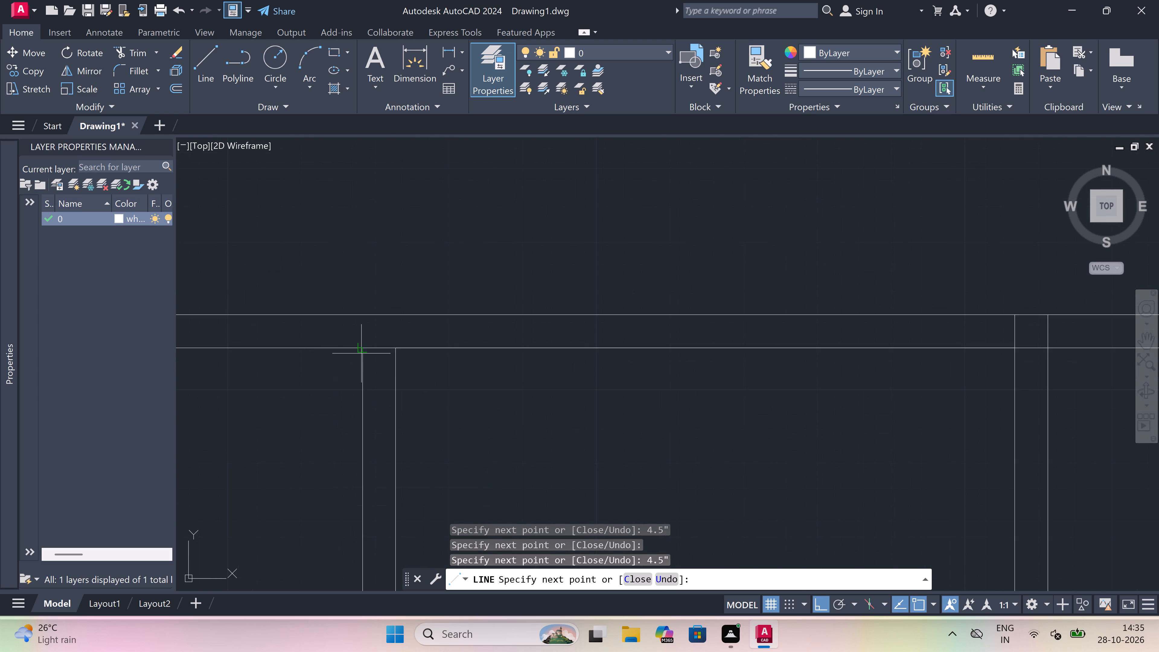
{"action": "left_click", "coordinate": [363, 353]}
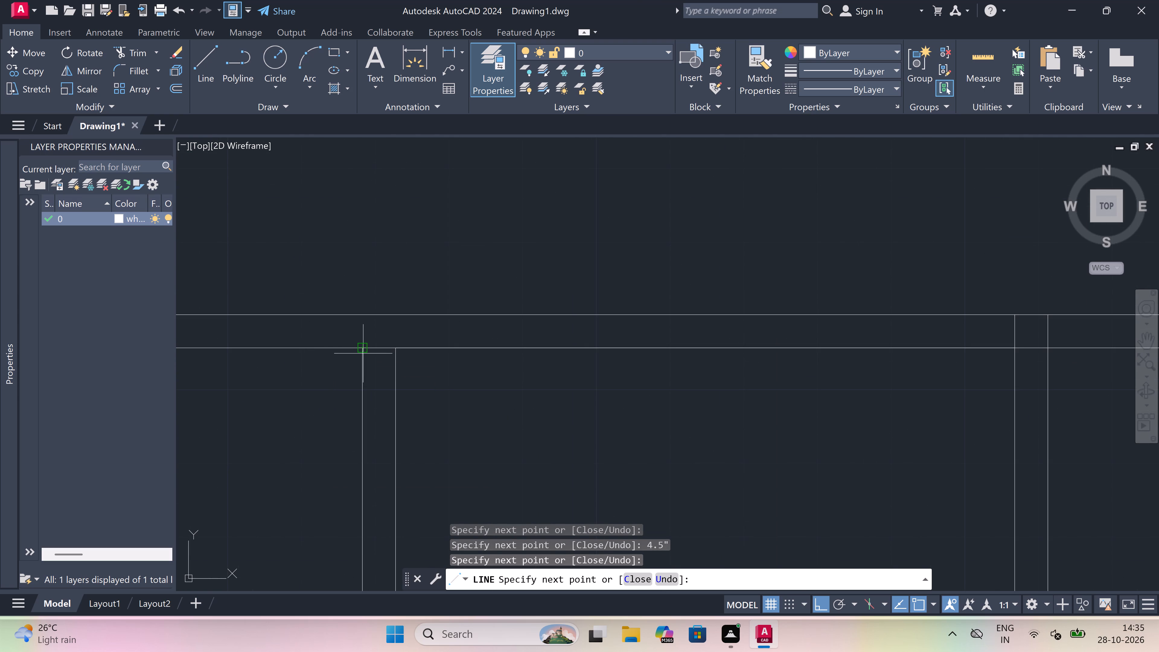
{"action": "key", "text": "Escape"}
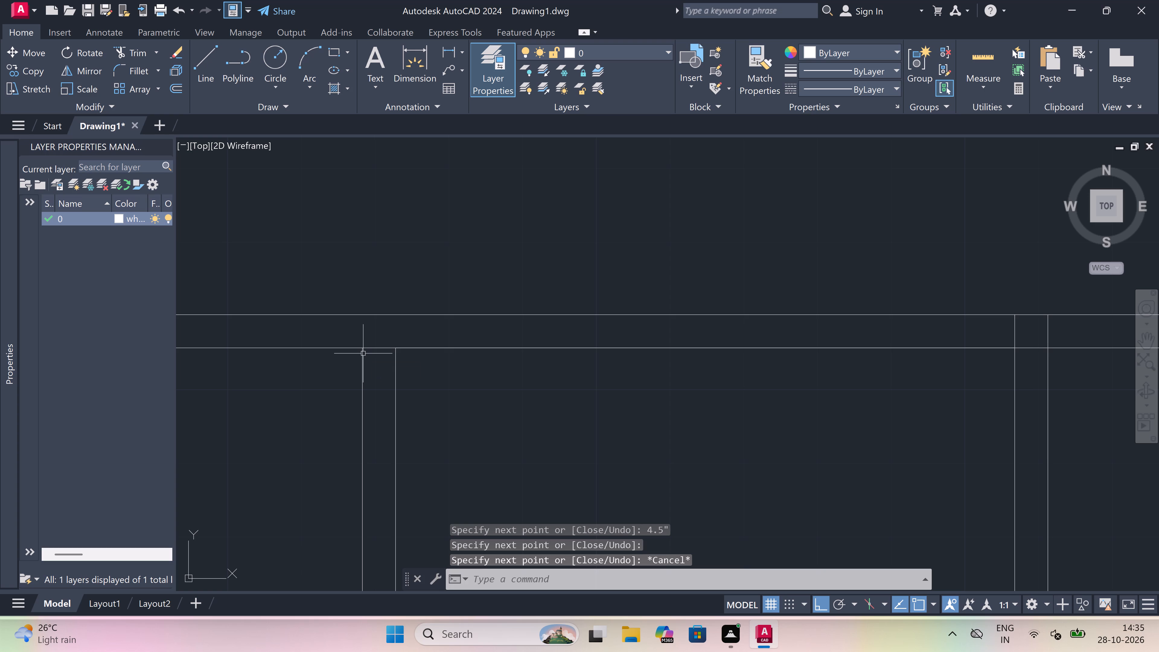
Draw two lines extending both faces of the horizontal partition from the enclosure's corner to the middle room's left wall.
{"action": "key", "text": "space"}
{"action": "scroll", "coordinate": [363, 353], "scroll_direction": "down", "scroll_amount": 2}
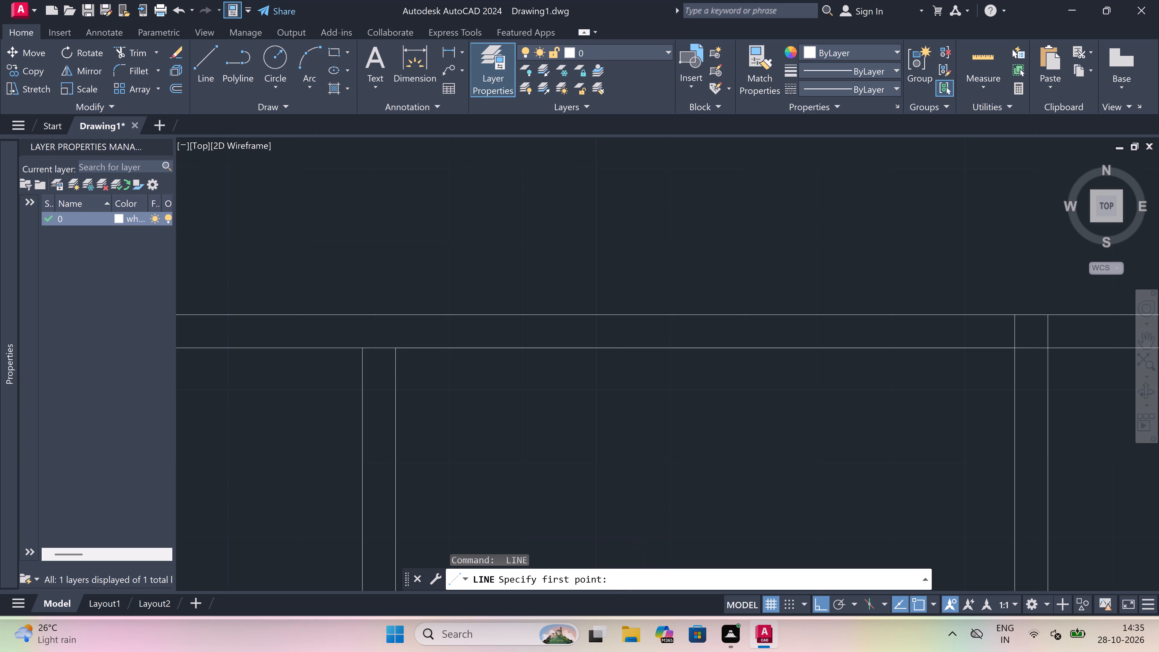
{"action": "scroll", "coordinate": [363, 353], "scroll_direction": "down", "scroll_amount": 2}
{"action": "scroll", "coordinate": [344, 437], "scroll_direction": "up", "scroll_amount": 2}
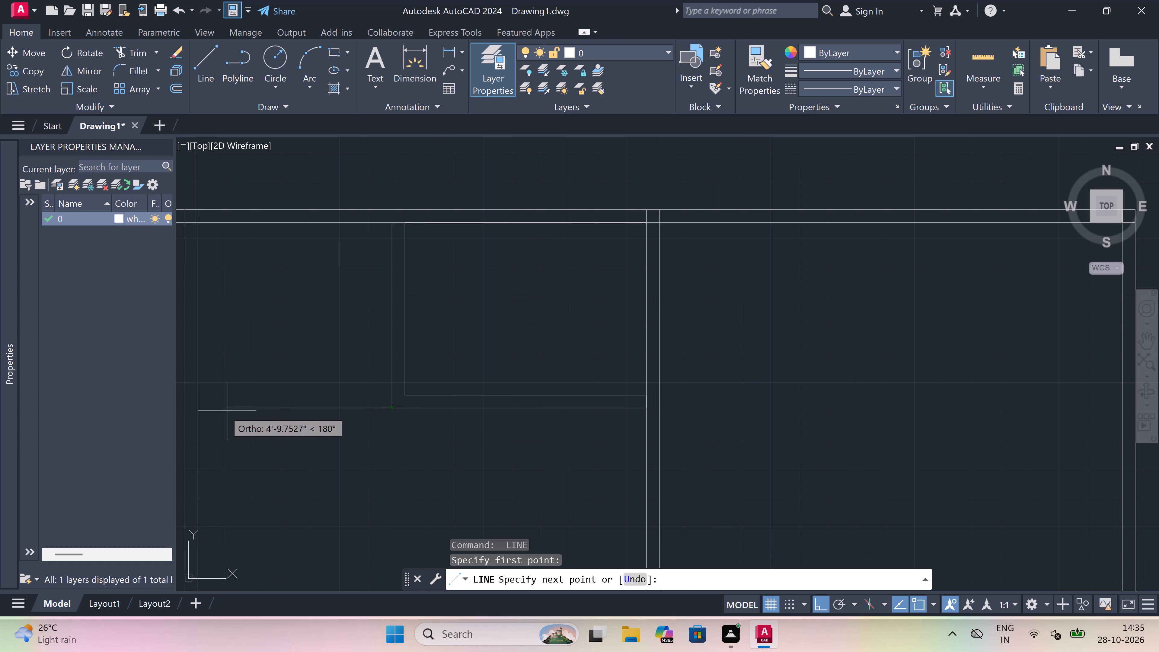
{"action": "left_click", "coordinate": [199, 411]}
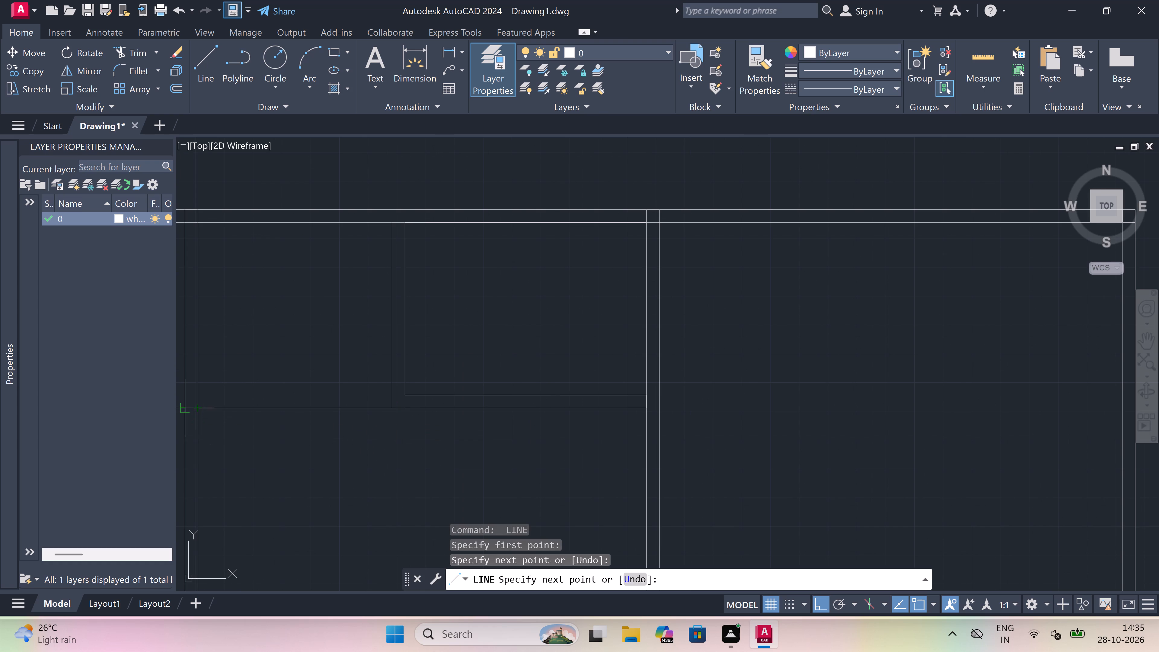
{"action": "key", "text": "Escape"}
{"action": "key", "text": "space"}
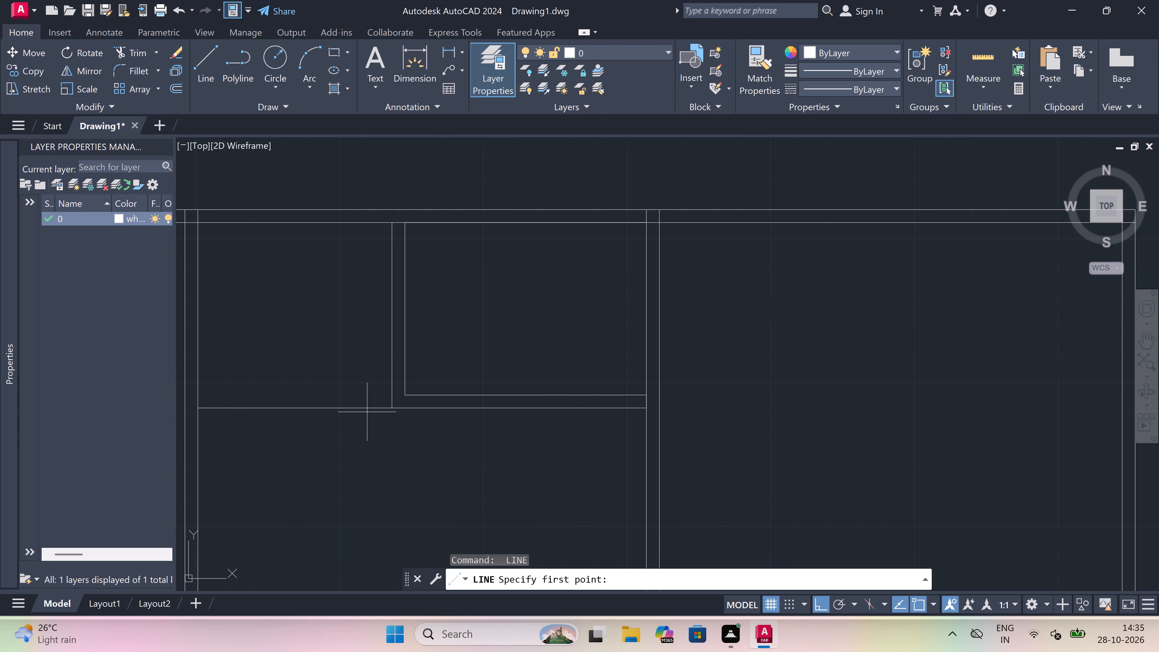
{"action": "left_click", "coordinate": [404, 399]}
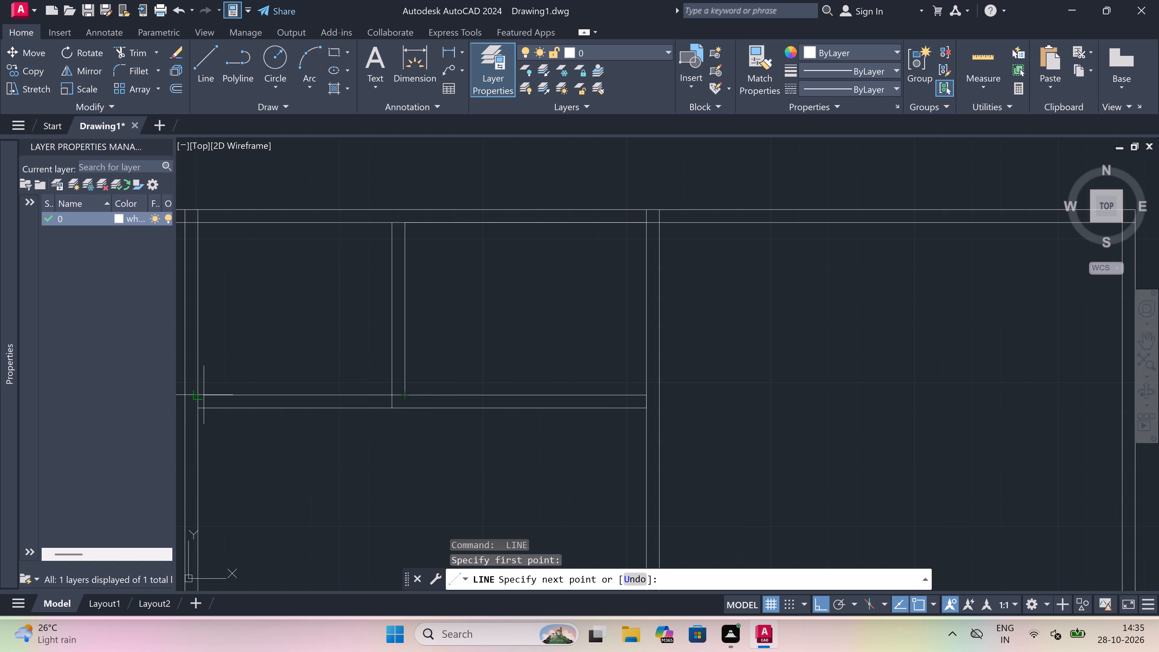
{"action": "left_click_drag", "start_coordinate": [198, 394], "coordinate": [218, 393]}
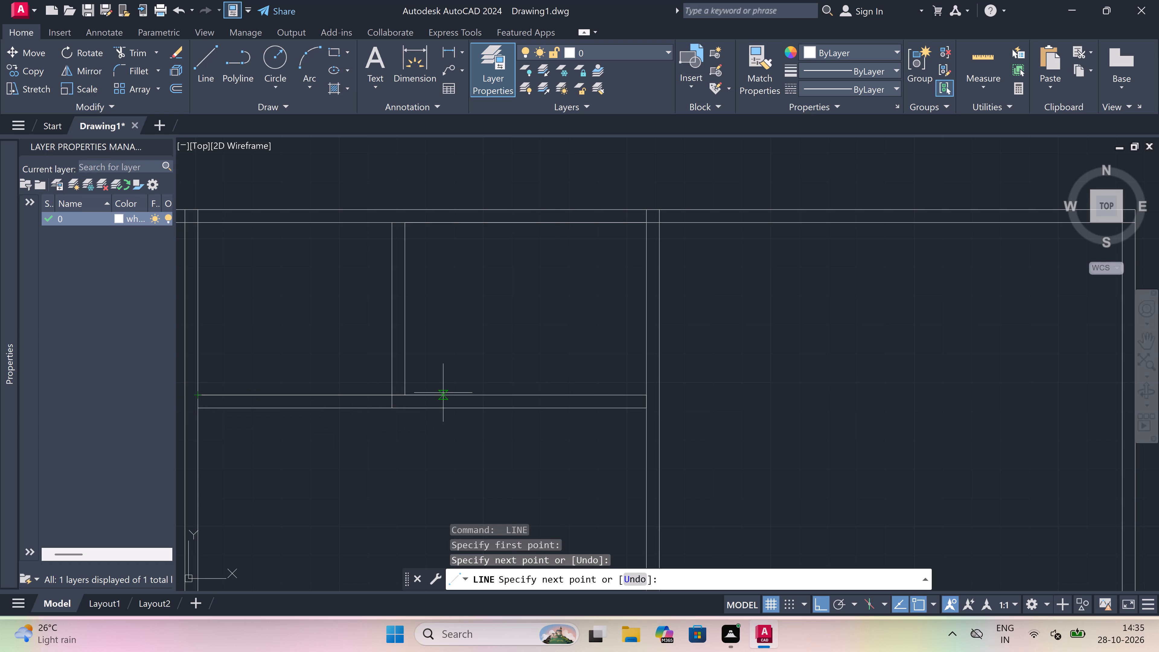
{"action": "key", "text": "Escape"}
Draw a line from the partition's lower-left corner 11'5" down the middle room's left wall and across to its right wall.
{"action": "scroll", "coordinate": [445, 358], "scroll_direction": "down", "scroll_amount": 5}
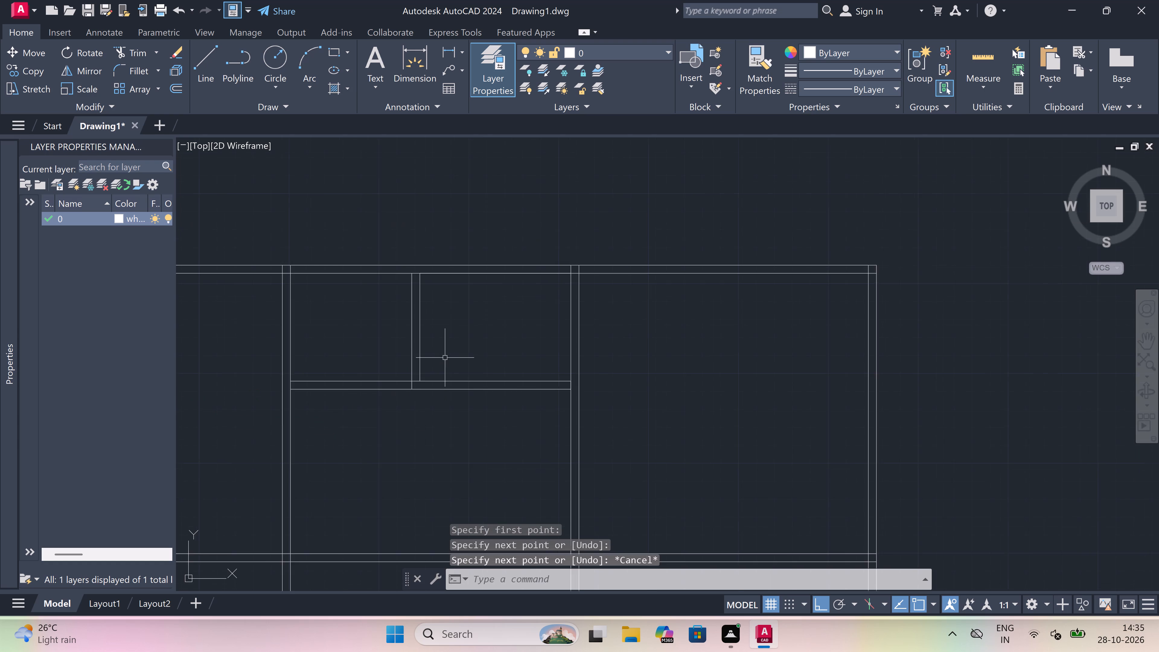
{"action": "scroll", "coordinate": [431, 411], "scroll_direction": "up", "scroll_amount": 2}
{"action": "scroll", "coordinate": [398, 280], "scroll_direction": "up", "scroll_amount": 1}
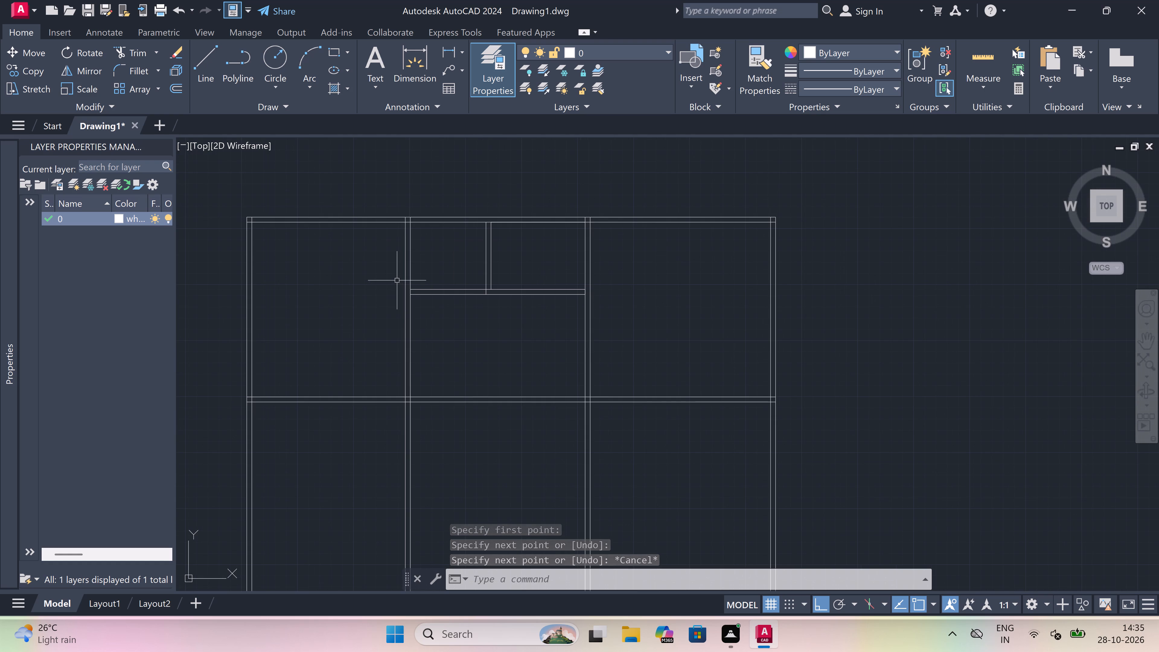
{"action": "key", "text": "space"}
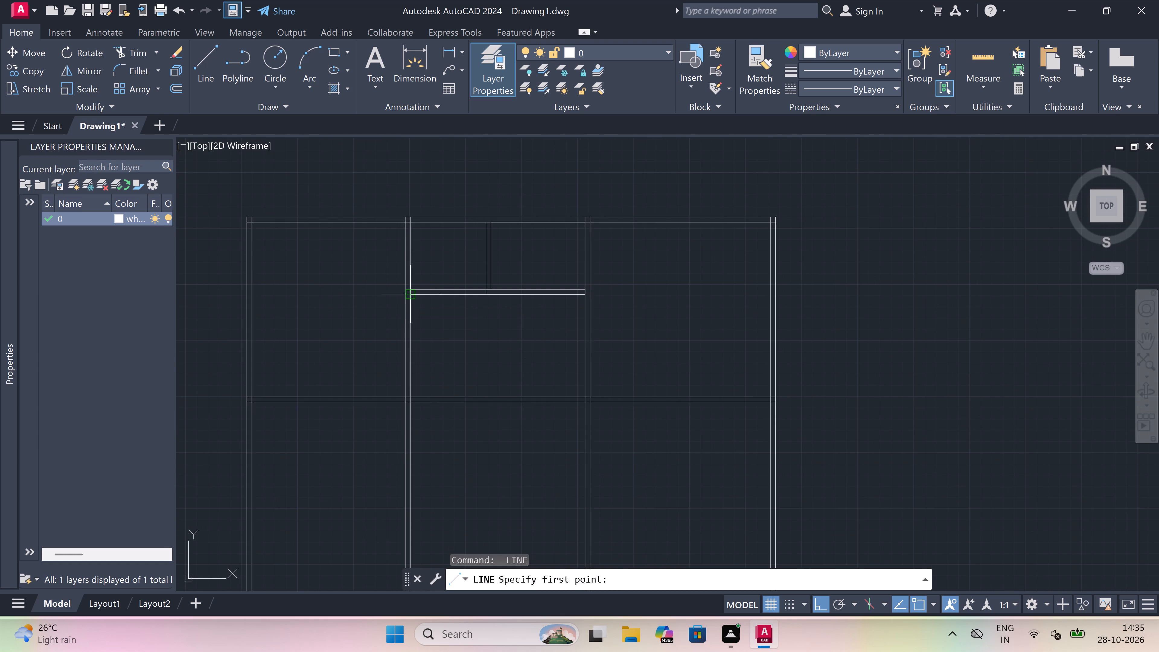
{"action": "left_click", "coordinate": [407, 293]}
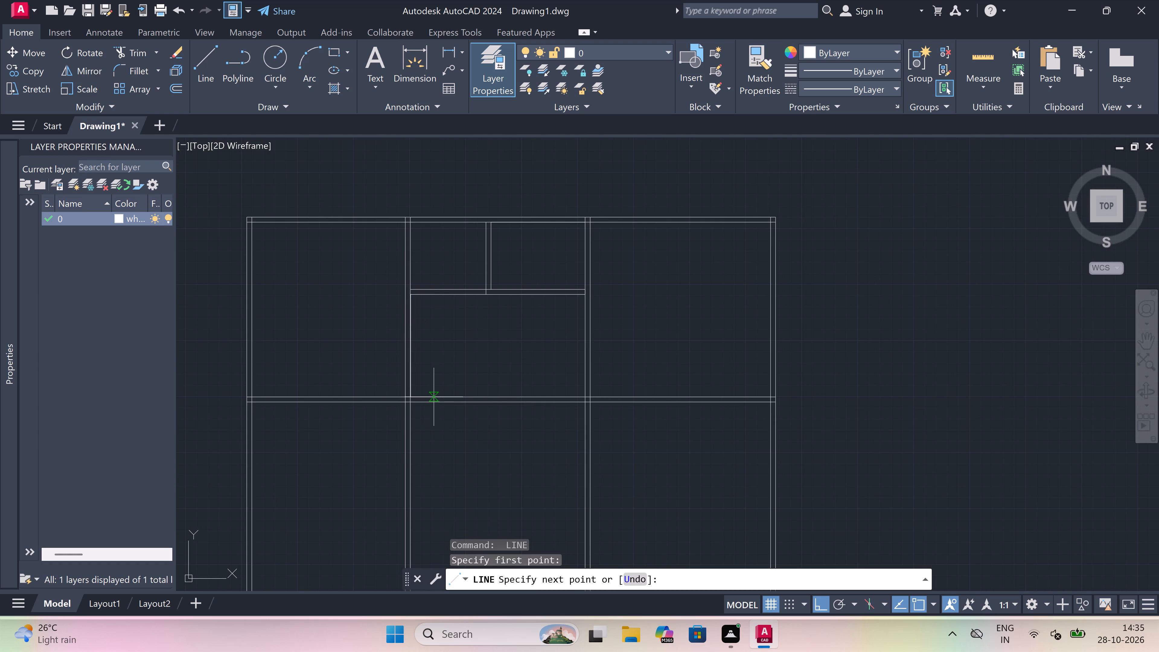
{"action": "type", "text": "11"}
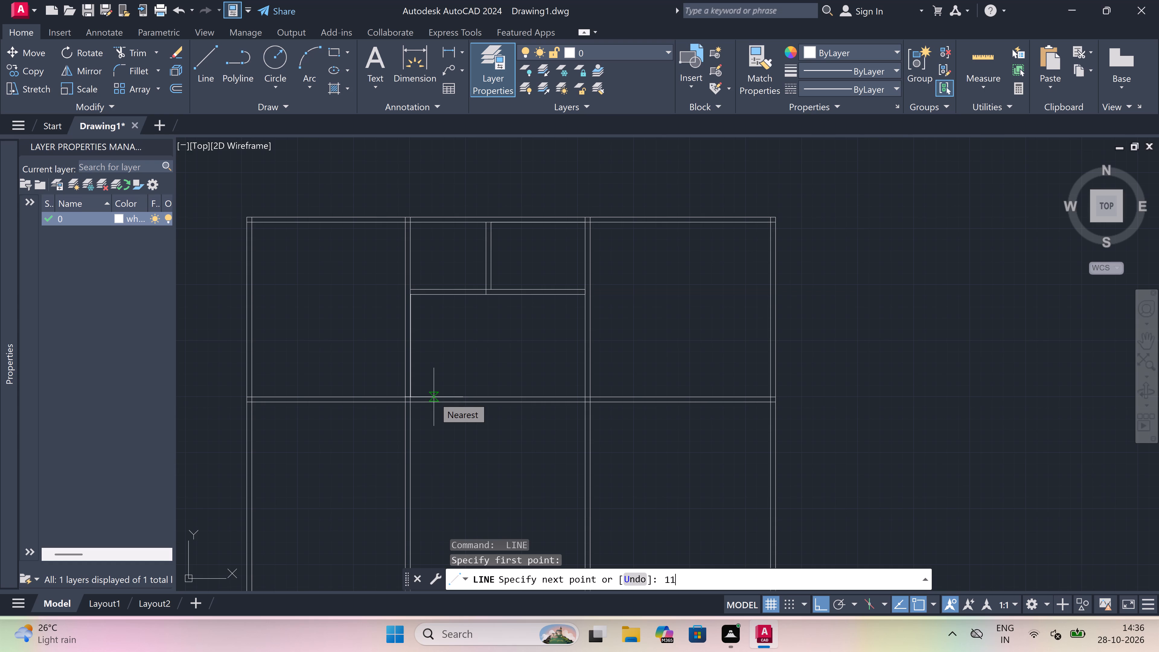
{"action": "key", "text": "BackSpace"}
{"action": "key", "text": "BackSpace"}
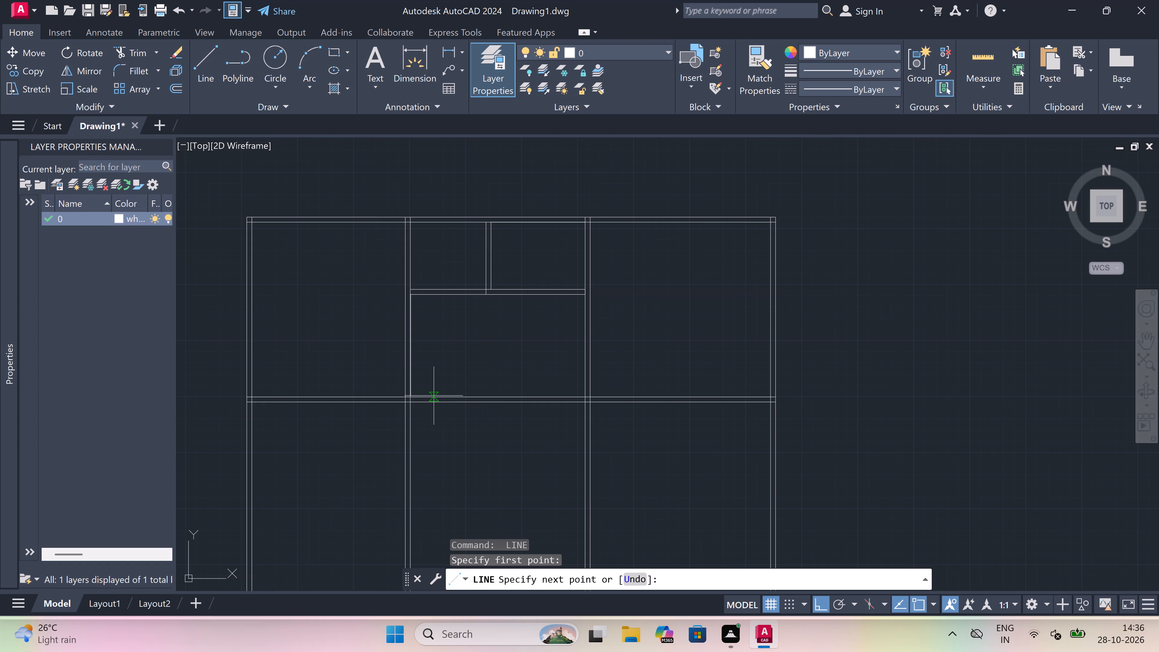
{"action": "scroll", "coordinate": [434, 395], "scroll_direction": "down", "scroll_amount": 1}
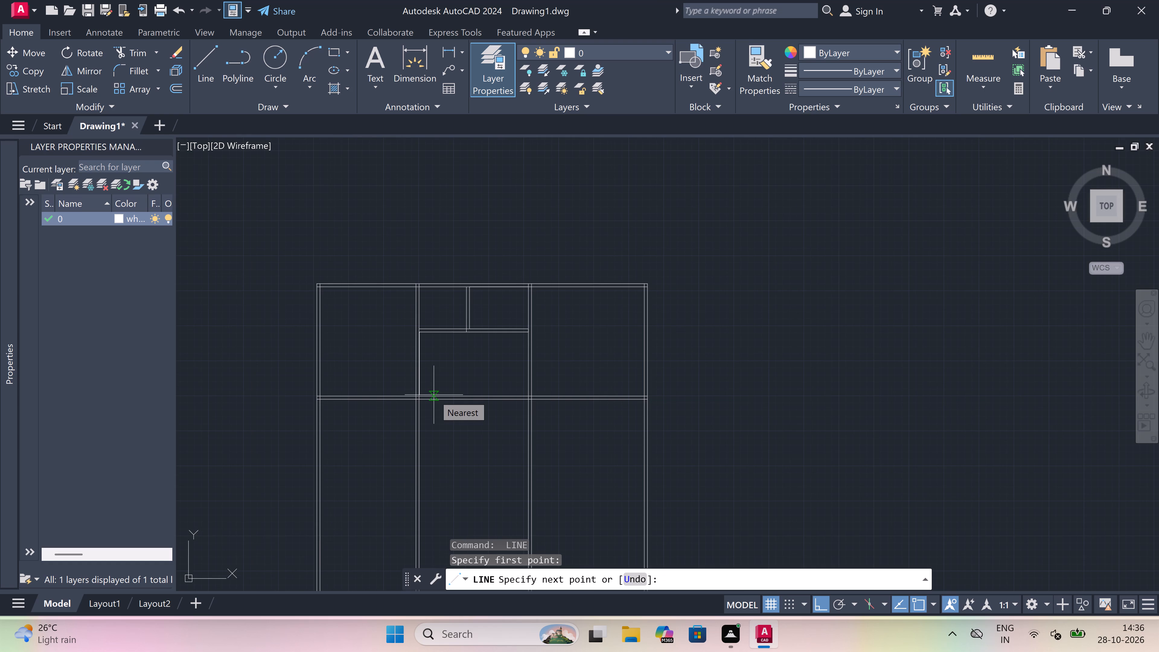
{"action": "scroll", "coordinate": [434, 395], "scroll_direction": "up", "scroll_amount": 1}
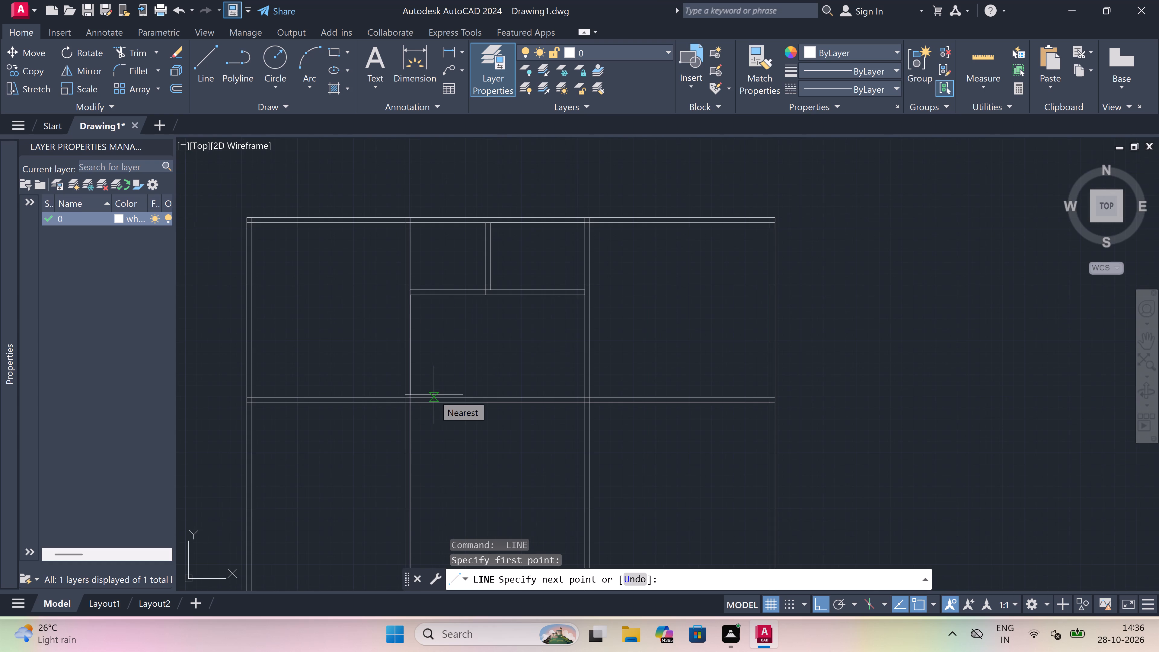
{"action": "scroll", "coordinate": [434, 395], "scroll_direction": "up", "scroll_amount": 2}
{"action": "scroll", "coordinate": [406, 408], "scroll_direction": "down", "scroll_amount": 1}
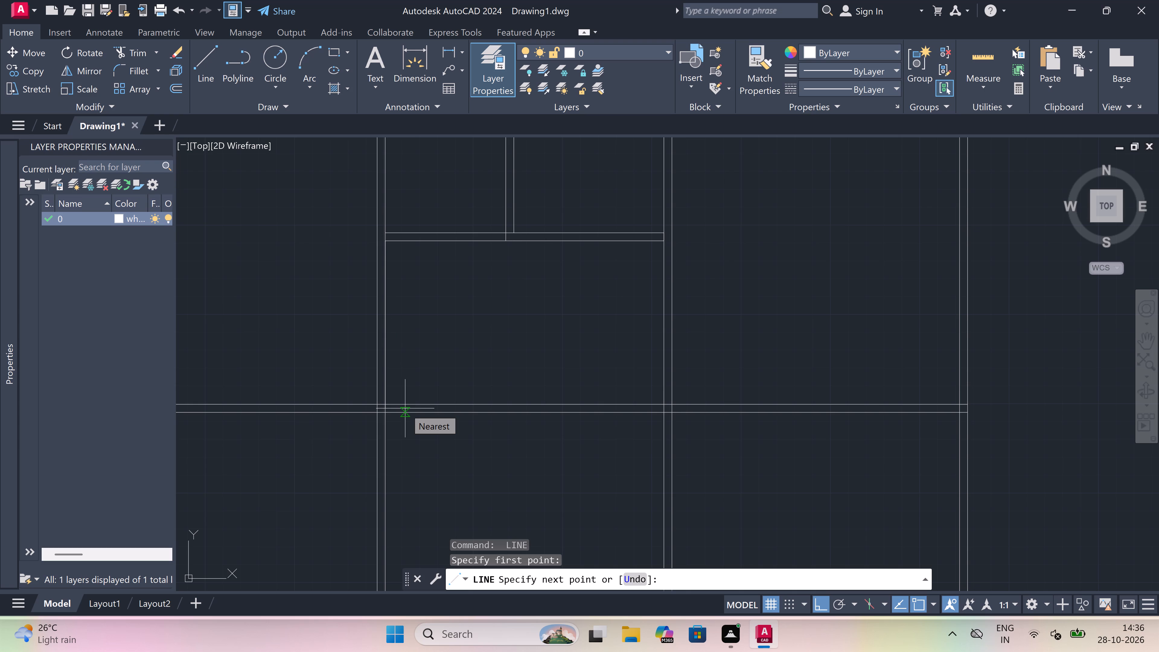
{"action": "type", "text": "11"}
{"action": "type", "text": "'5"}
{"action": "type", "text": "\""}
{"action": "key", "text": "space"}
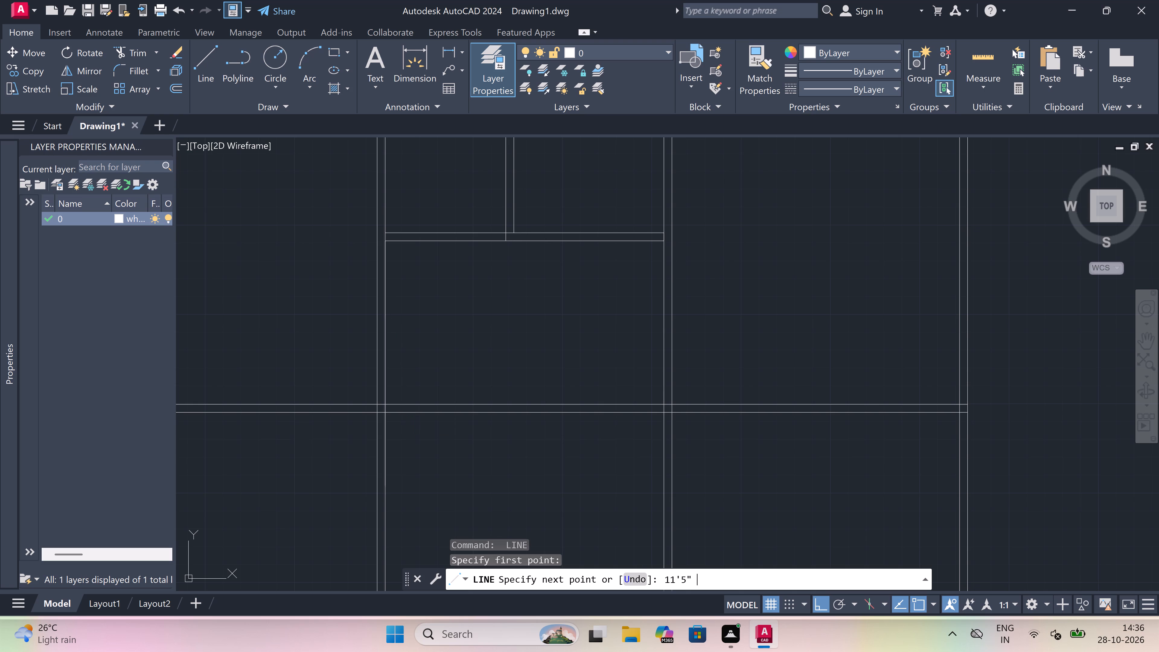
{"action": "scroll", "coordinate": [405, 408], "scroll_direction": "down", "scroll_amount": 2}
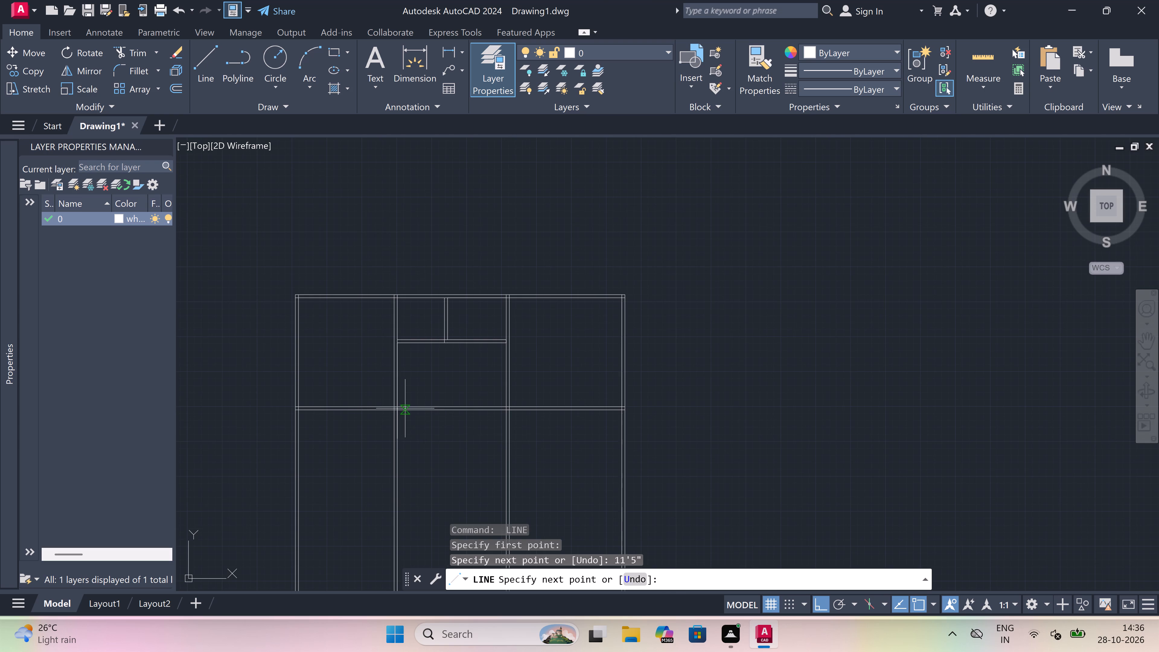
{"action": "scroll", "coordinate": [489, 436], "scroll_direction": "up", "scroll_amount": 2}
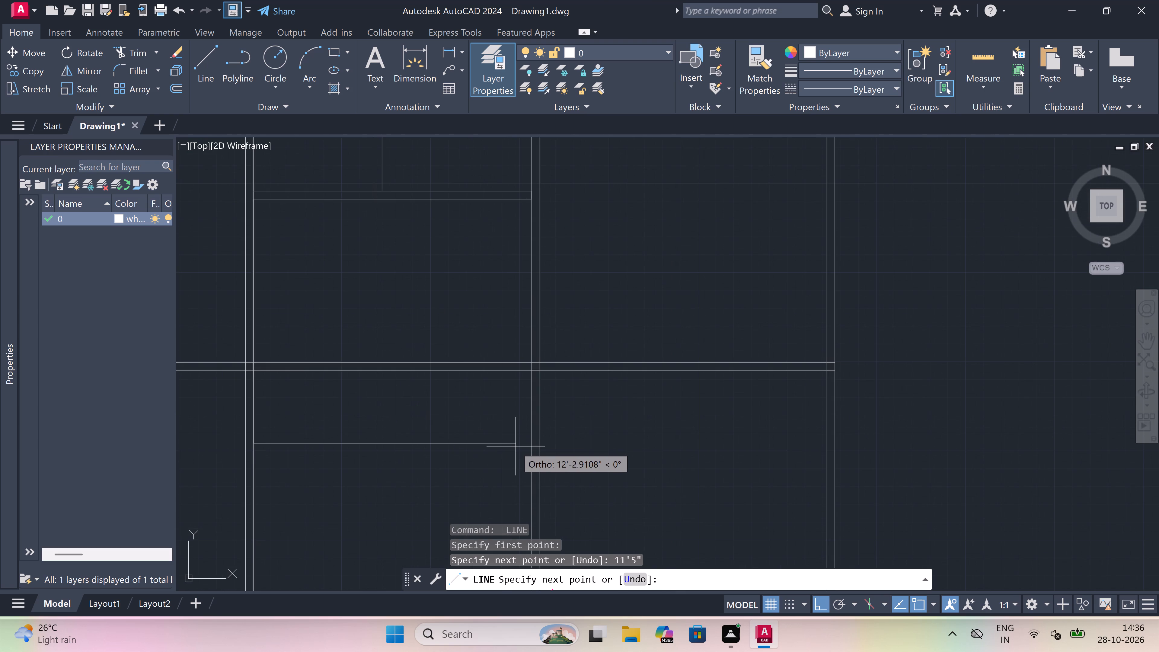
{"action": "left_click", "coordinate": [528, 443]}
Continue the line 4.5" down and back to the left wall to form the new horizontal wall's lower face.
{"action": "scroll", "coordinate": [528, 443], "scroll_direction": "down", "scroll_amount": 2}
{"action": "scroll", "coordinate": [522, 458], "scroll_direction": "up", "scroll_amount": 2}
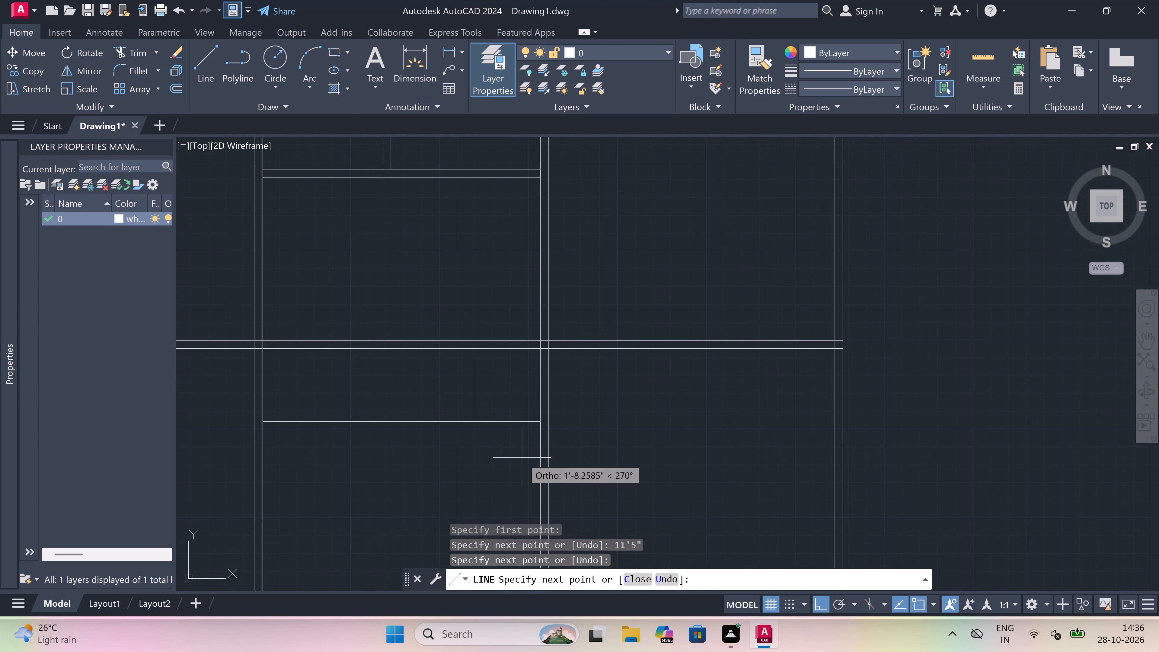
{"action": "type", "text": "4.5"}
{"action": "type", "text": "\""}
{"action": "key", "text": "space"}
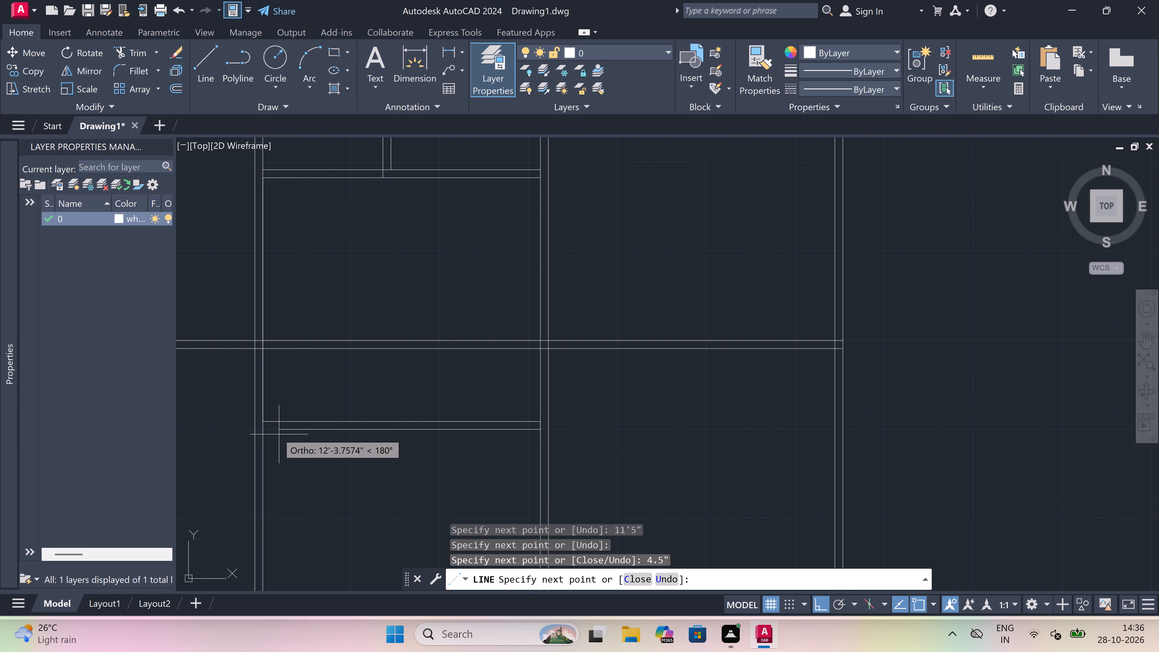
{"action": "scroll", "coordinate": [233, 417], "scroll_direction": "up", "scroll_amount": 3}
{"action": "scroll", "coordinate": [284, 426], "scroll_direction": "down", "scroll_amount": 2}
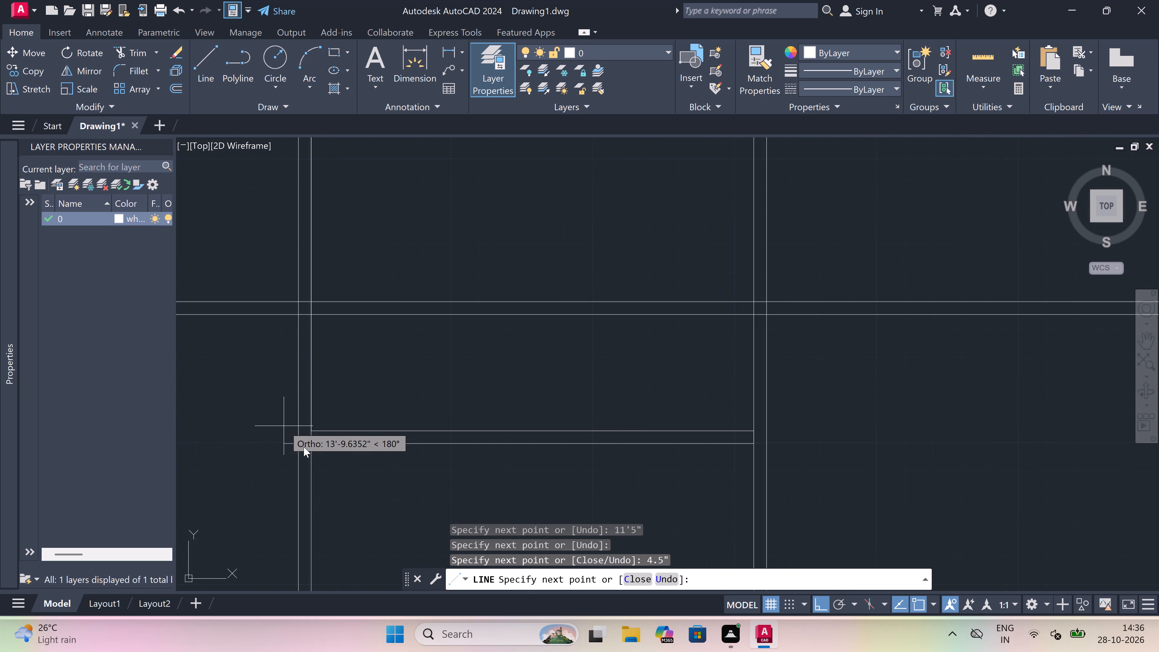
{"action": "scroll", "coordinate": [315, 456], "scroll_direction": "up", "scroll_amount": 1}
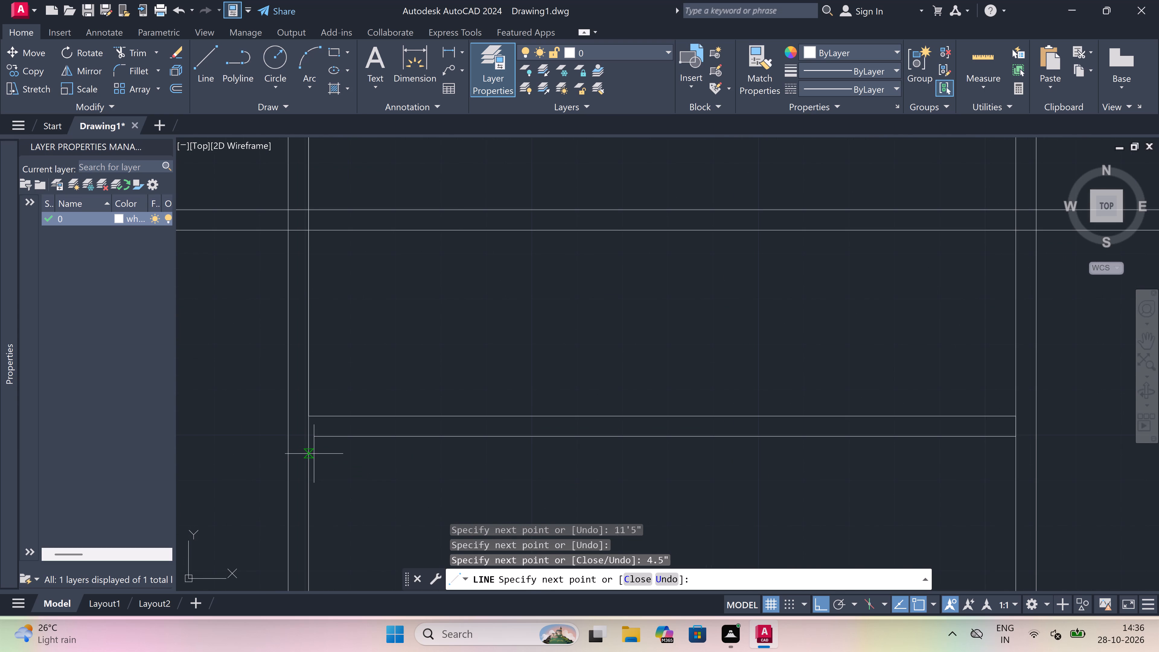
{"action": "left_click", "coordinate": [305, 433]}
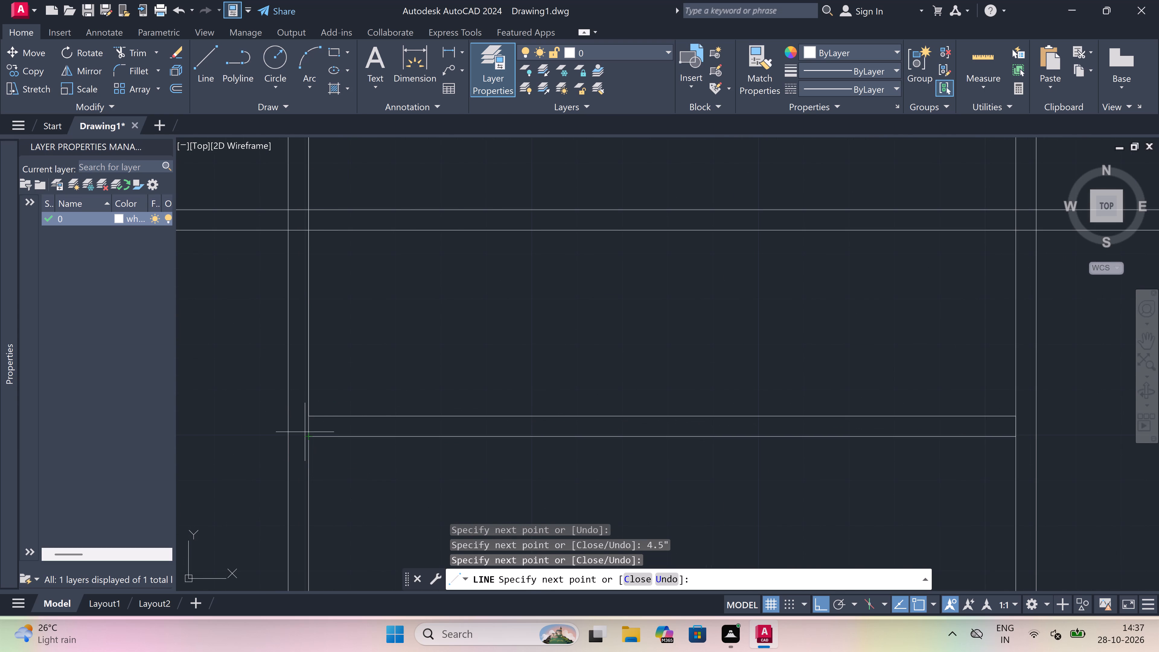
{"action": "key", "text": "Escape"}
Trim the side wall lines between the two faces of the new horizontal wall at both of its ends.
{"action": "type", "text": "tr"}
{"action": "key", "text": "space"}
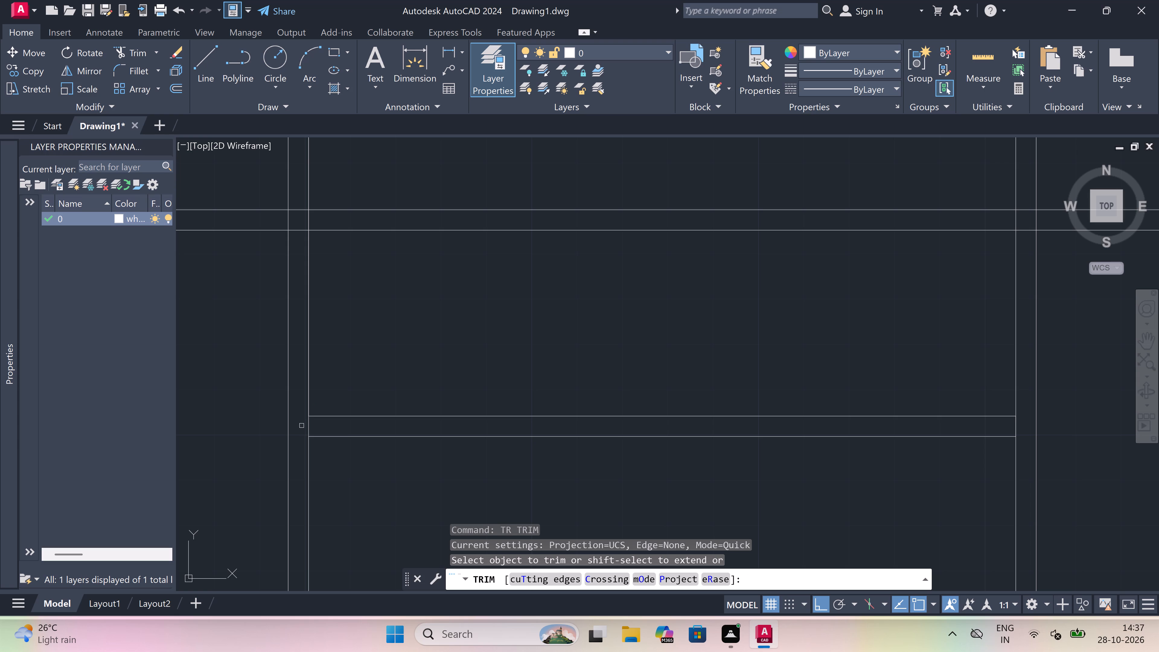
{"action": "left_click_drag", "start_coordinate": [302, 426], "coordinate": [316, 426]}
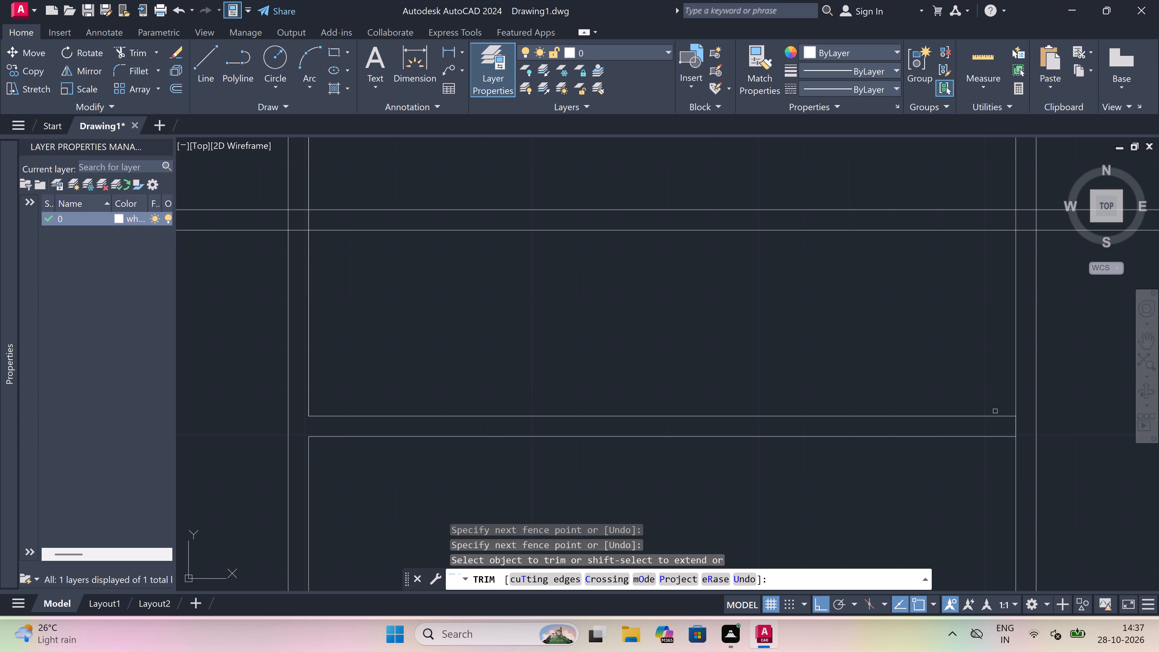
{"action": "left_click", "coordinate": [1015, 425]}
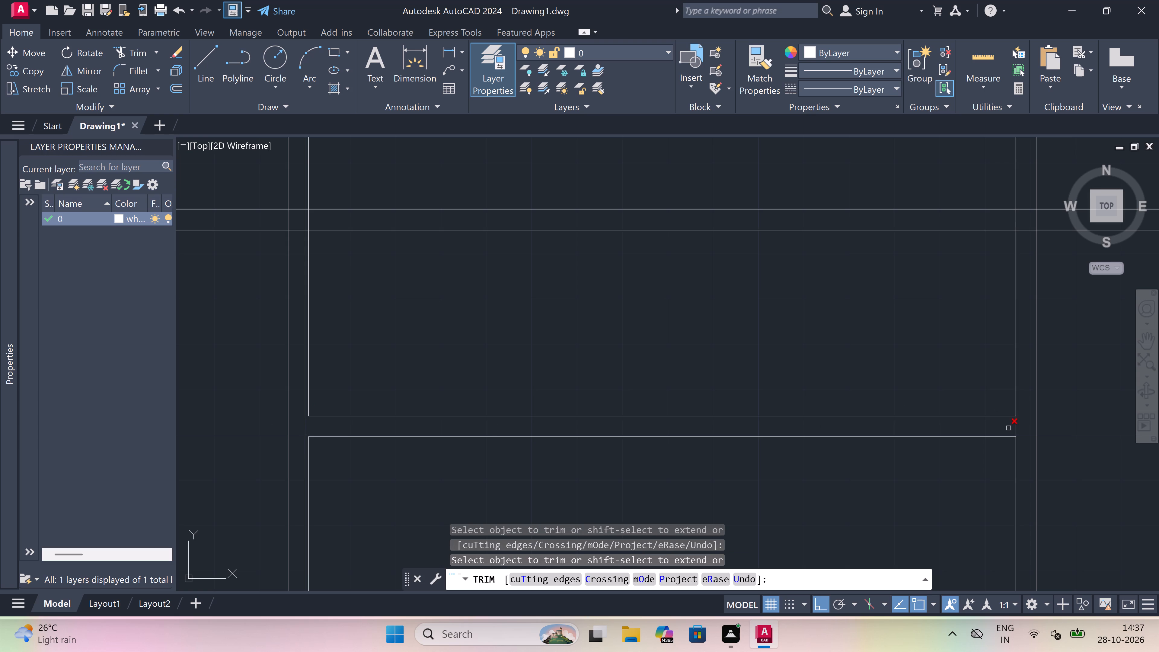
Trim the old horizontal wall's two lines inside the left vertical wall and across the middle room.
{"action": "scroll", "coordinate": [760, 416], "scroll_direction": "down", "scroll_amount": 3}
{"action": "scroll", "coordinate": [652, 362], "scroll_direction": "up", "scroll_amount": 2}
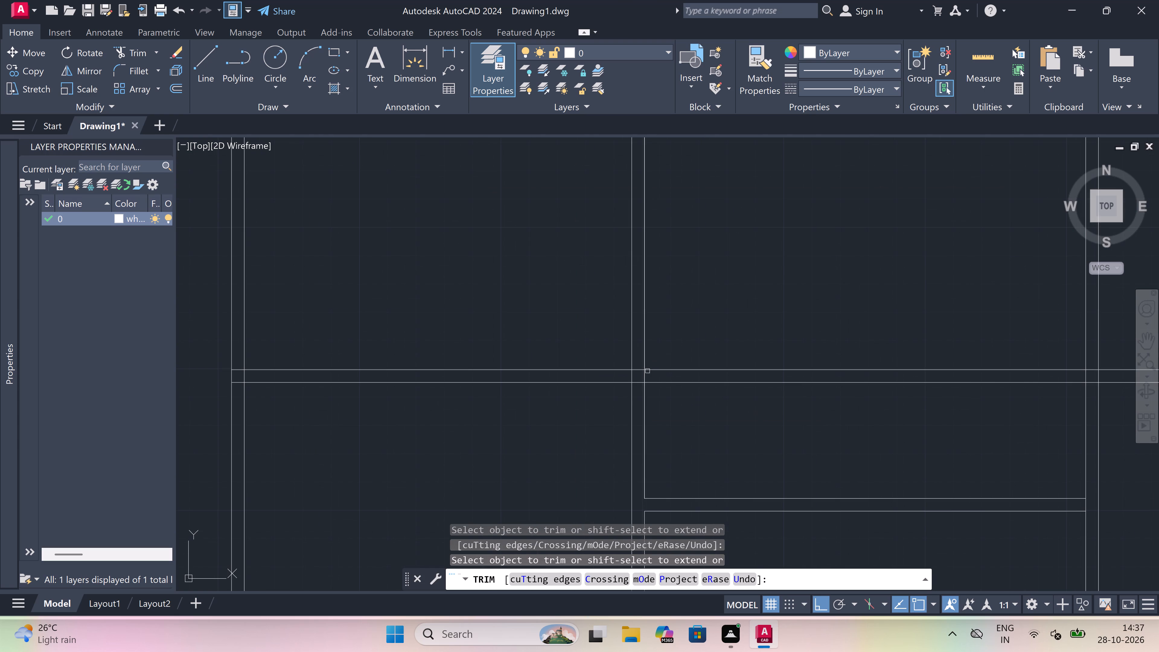
{"action": "scroll", "coordinate": [636, 389], "scroll_direction": "up", "scroll_amount": 2}
{"action": "left_click", "coordinate": [636, 389]}
{"action": "left_click", "coordinate": [632, 318]}
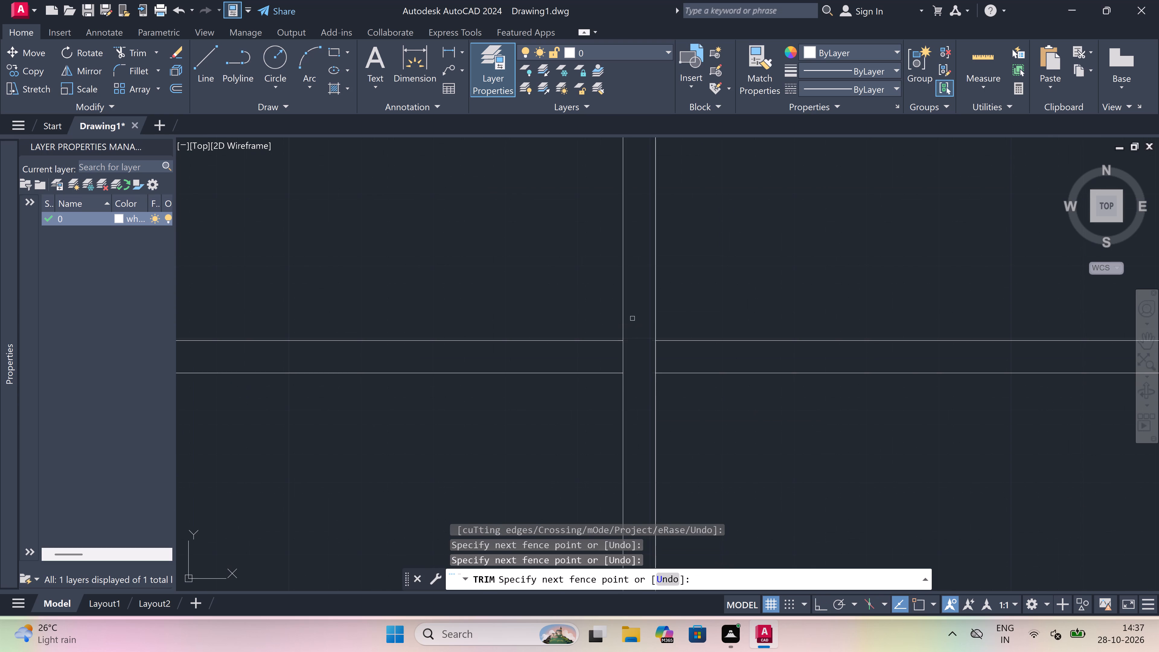
{"action": "scroll", "coordinate": [522, 401], "scroll_direction": "down", "scroll_amount": 3}
{"action": "left_click", "coordinate": [613, 377]}
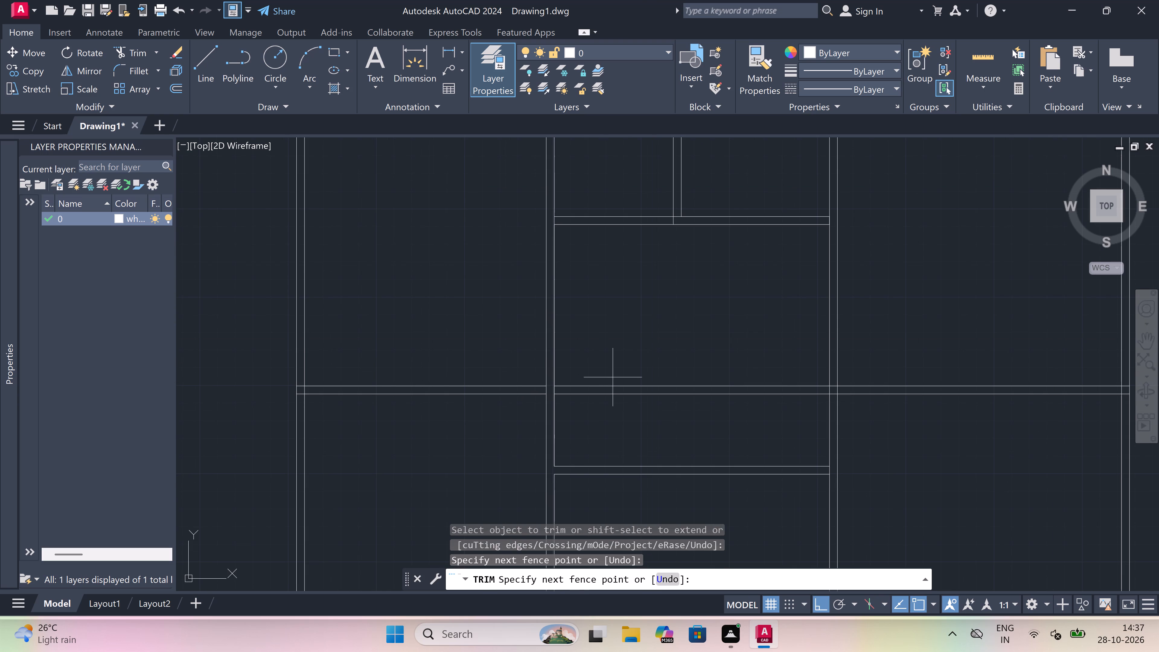
{"action": "left_click", "coordinate": [609, 408]}
Trim the top wall's inner face line across the small compartment left of the vertical partition.
{"action": "scroll", "coordinate": [598, 409], "scroll_direction": "down", "scroll_amount": 3}
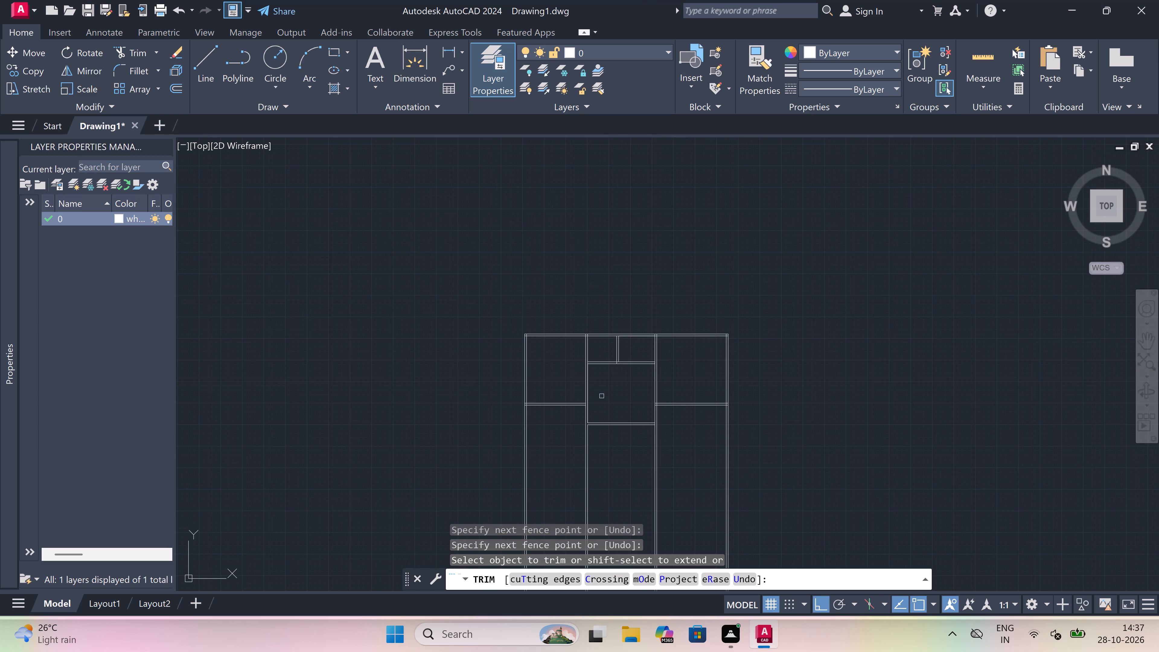
{"action": "scroll", "coordinate": [615, 362], "scroll_direction": "up", "scroll_amount": 4}
{"action": "left_click", "coordinate": [602, 340]}
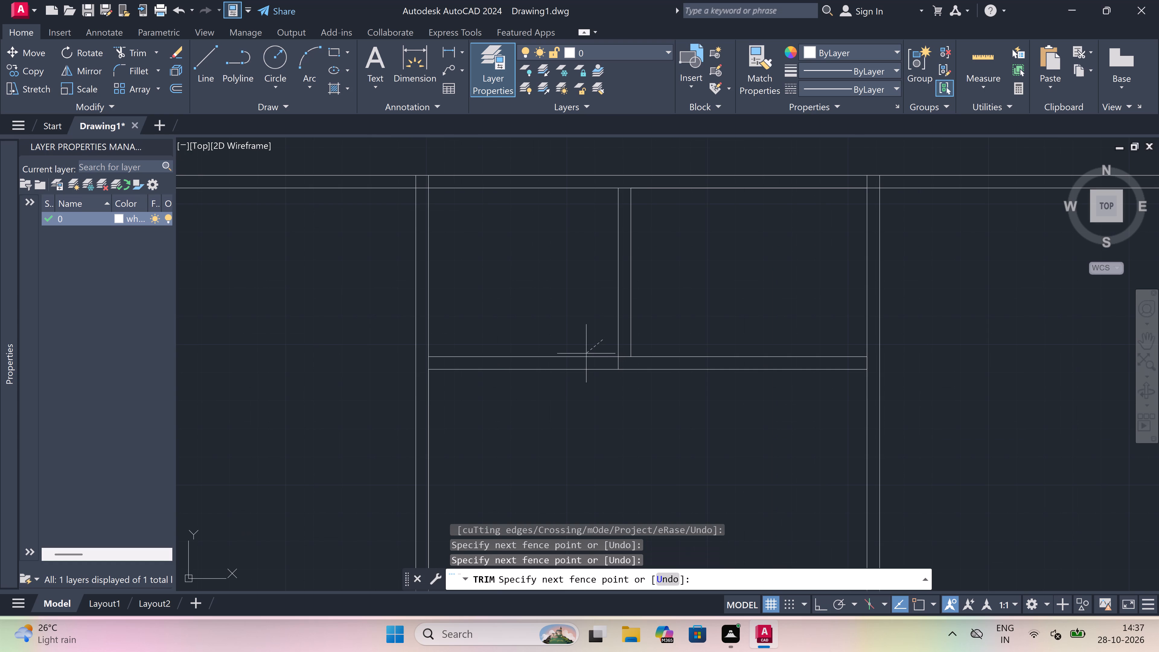
{"action": "left_click", "coordinate": [568, 304]}
{"action": "scroll", "coordinate": [522, 298], "scroll_direction": "down", "scroll_amount": 3}
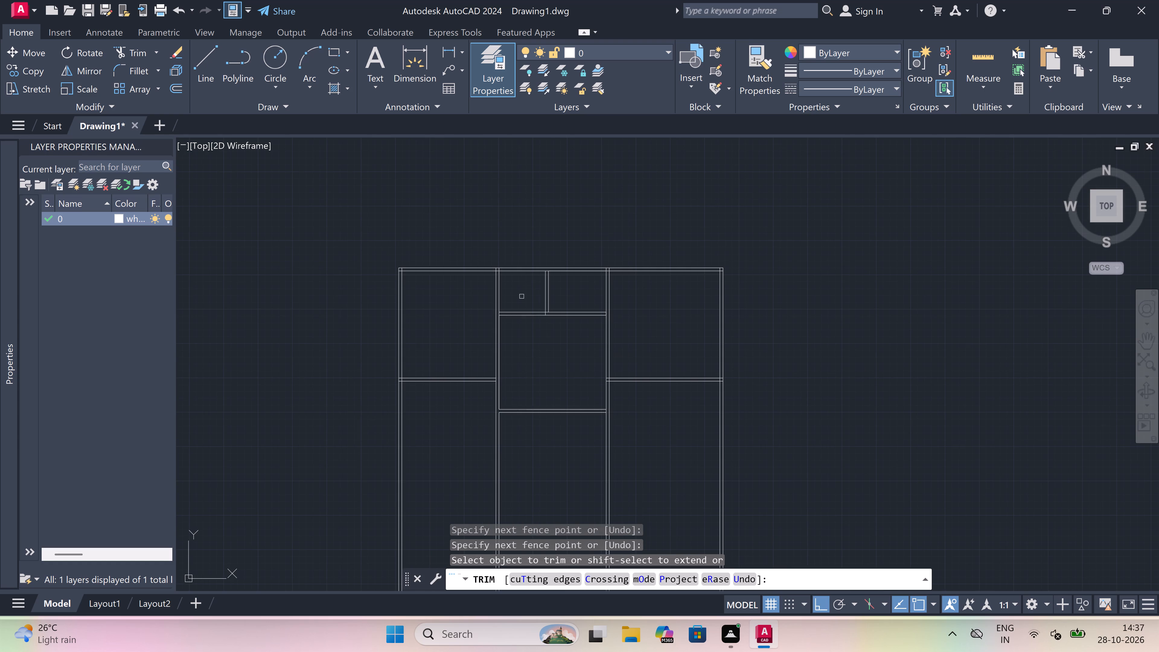
{"action": "scroll", "coordinate": [528, 263], "scroll_direction": "up", "scroll_amount": 3}
{"action": "left_click", "coordinate": [510, 285]}
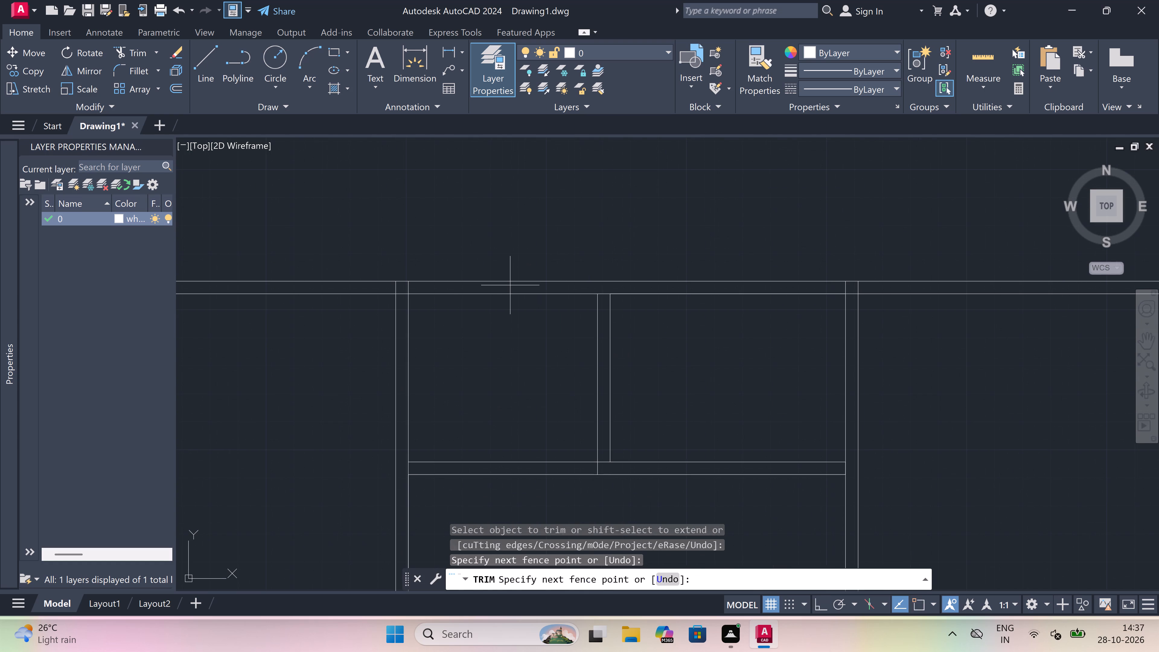
{"action": "left_click", "coordinate": [505, 317]}
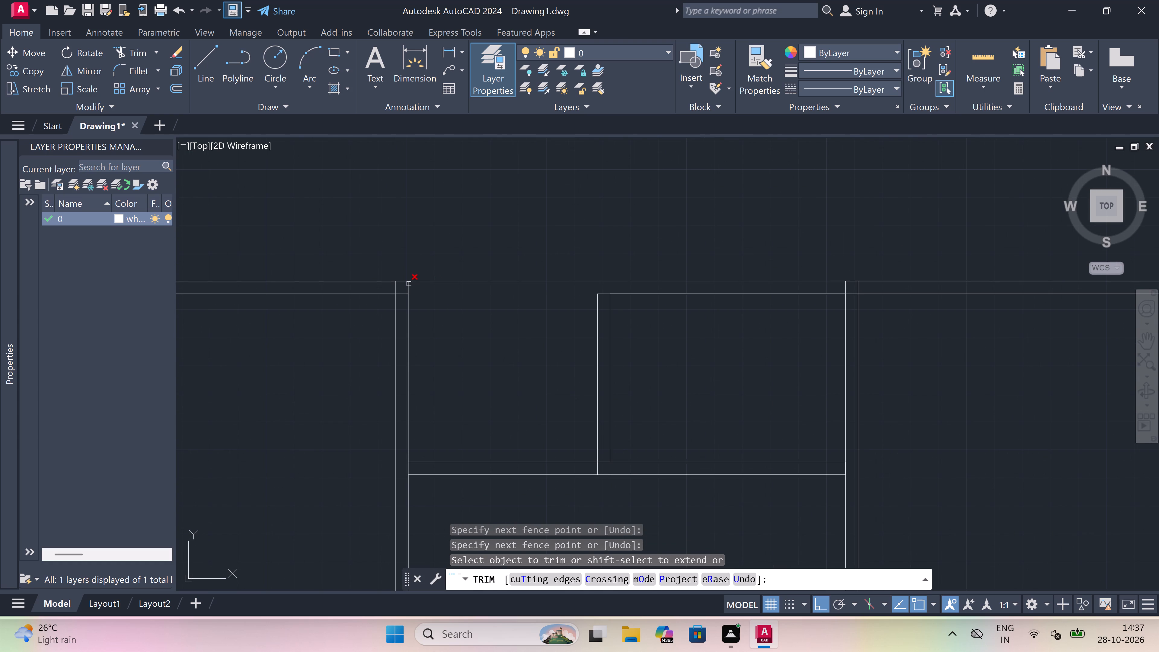
Trim the leftover line segments where the top wall meets the middle room's left vertical wall.
{"action": "scroll", "coordinate": [409, 284], "scroll_direction": "up", "scroll_amount": 3}
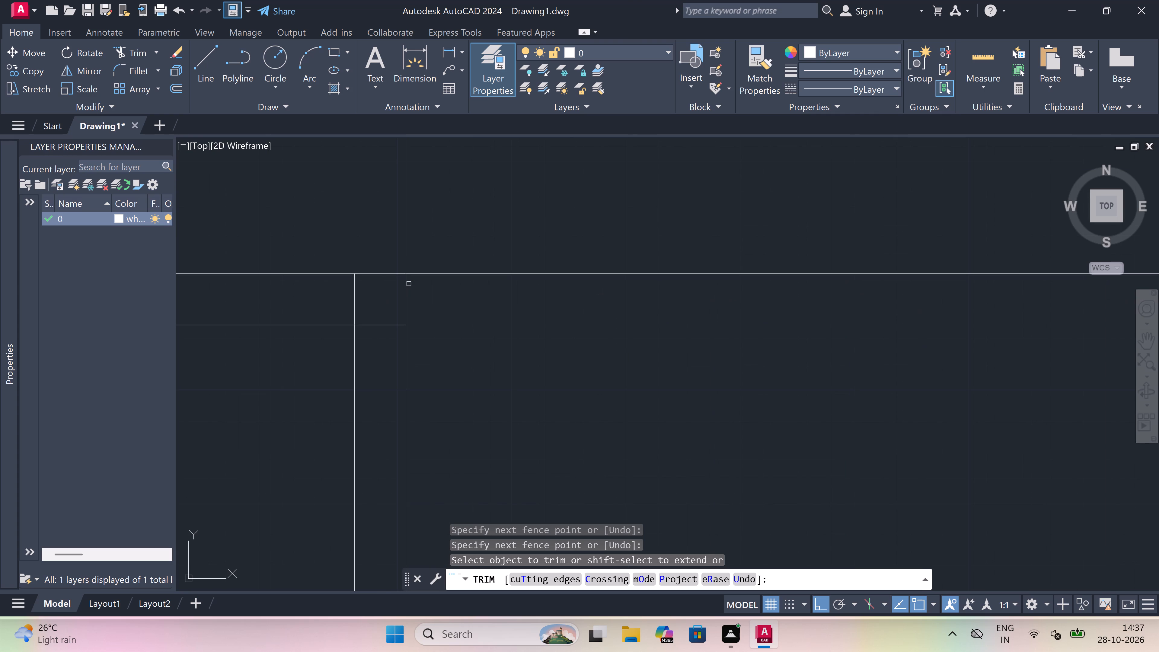
{"action": "left_click", "coordinate": [355, 295]}
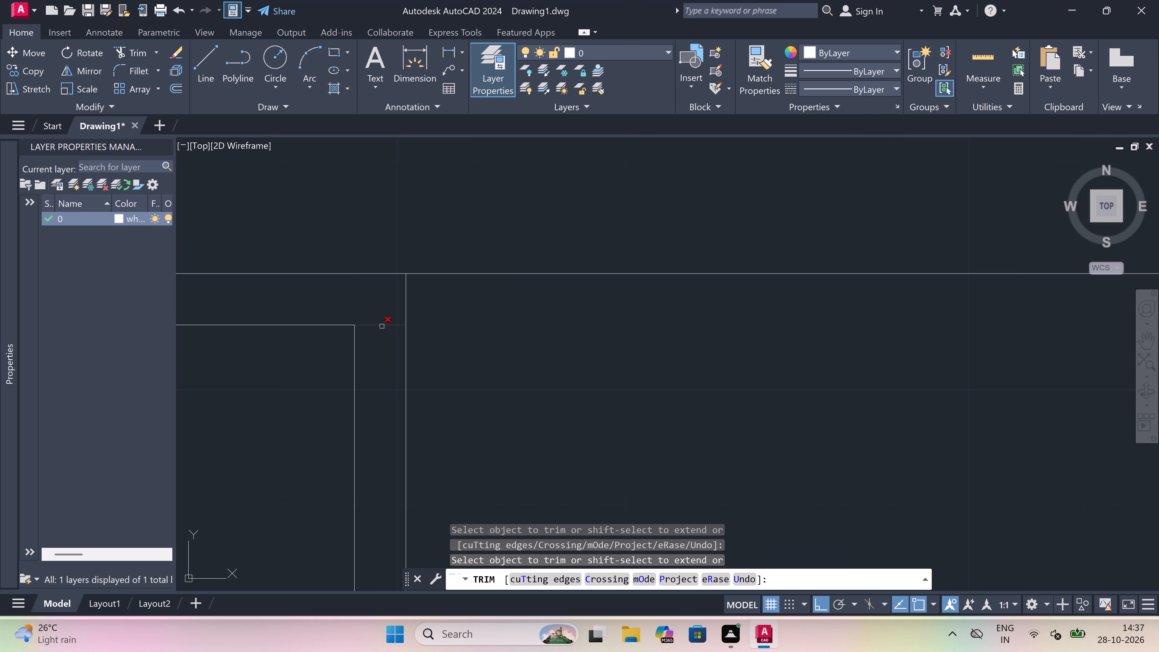
{"action": "left_click", "coordinate": [382, 326]}
Trim the overlapping segments where the small enclosure's vertical partition meets the horizontal partition, opening the junction.
{"action": "scroll", "coordinate": [392, 307], "scroll_direction": "down", "scroll_amount": 4}
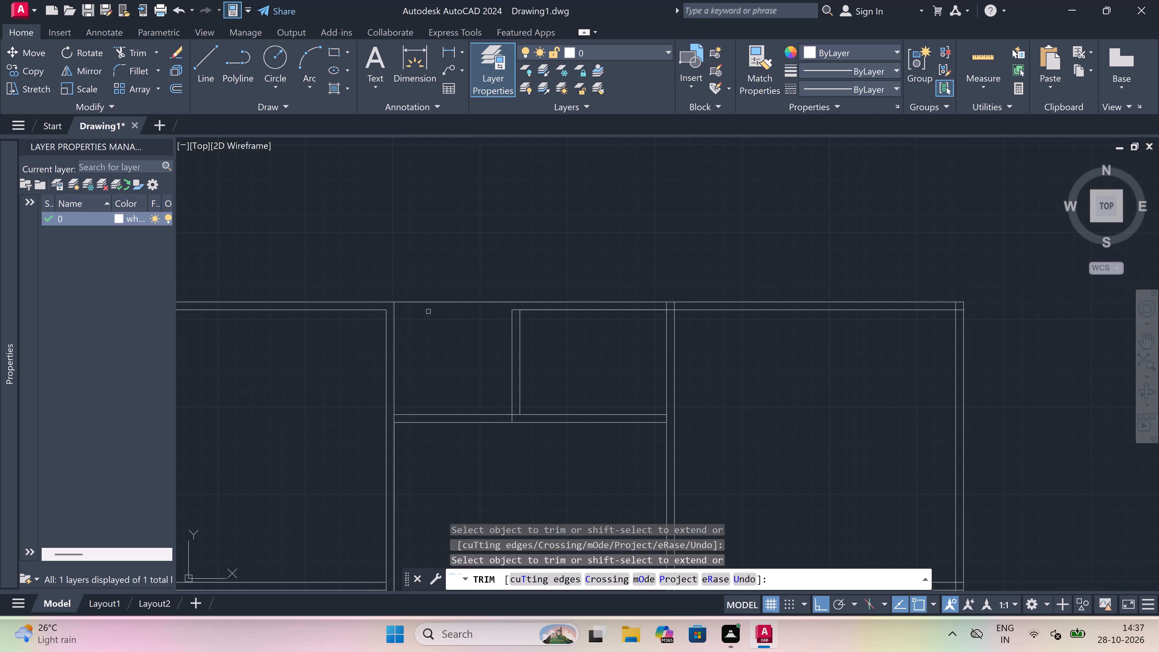
{"action": "scroll", "coordinate": [529, 419], "scroll_direction": "up", "scroll_amount": 2}
{"action": "scroll", "coordinate": [496, 427], "scroll_direction": "up", "scroll_amount": 2}
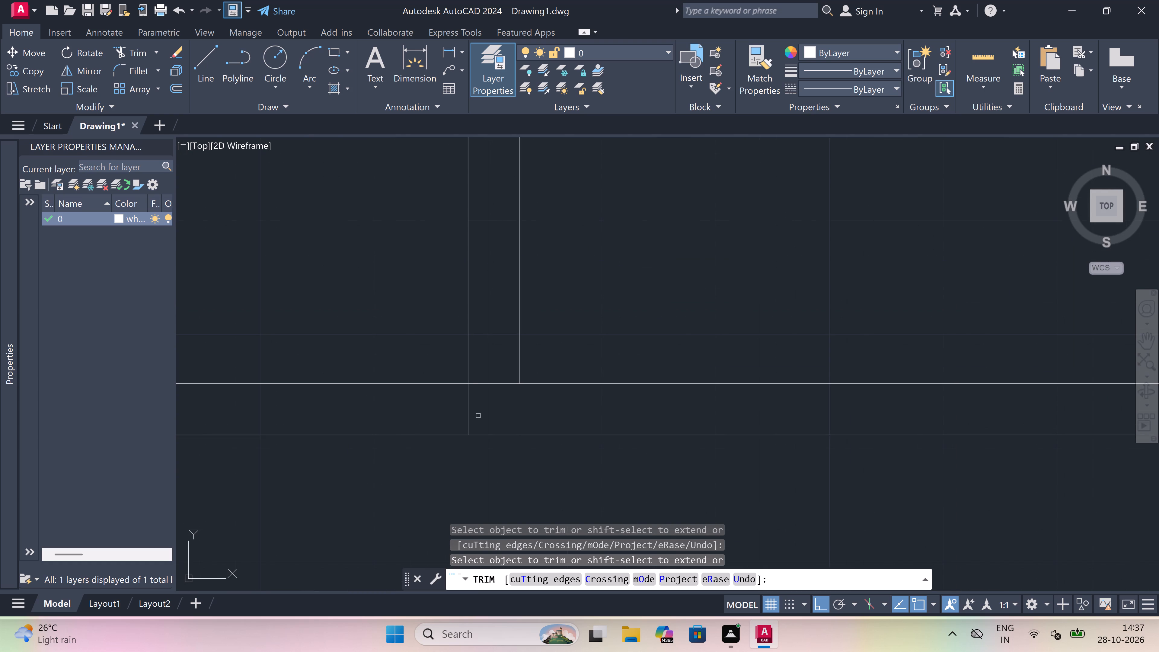
{"action": "scroll", "coordinate": [471, 414], "scroll_direction": "up", "scroll_amount": 2}
{"action": "left_click_drag", "start_coordinate": [436, 419], "coordinate": [464, 406]}
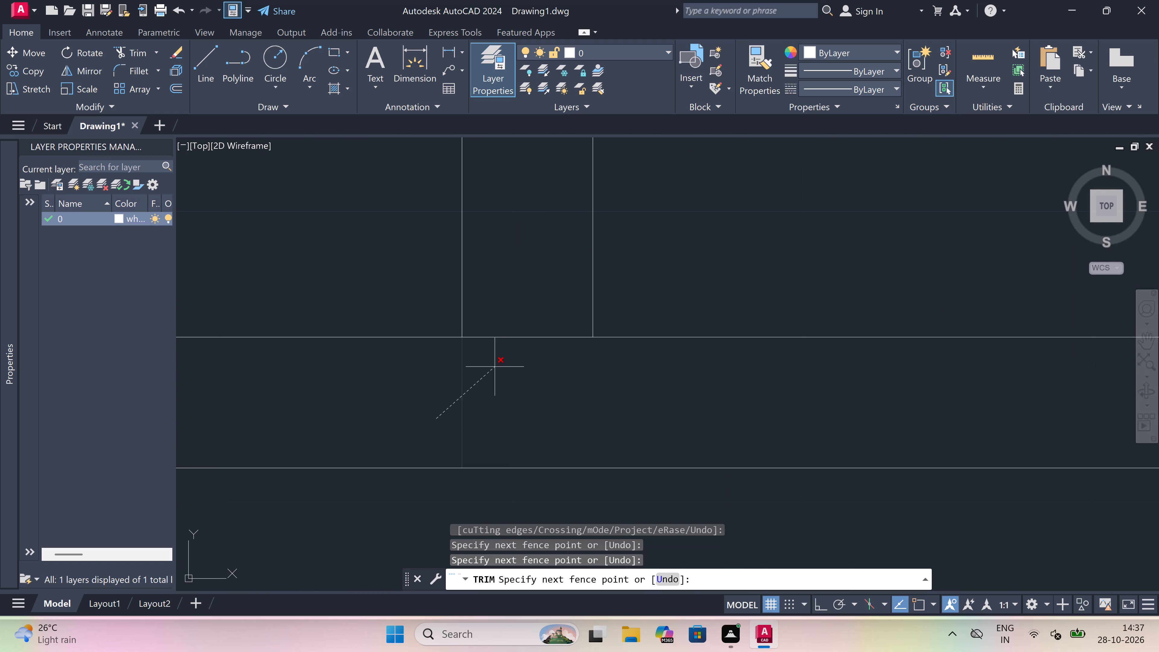
{"action": "left_click", "coordinate": [503, 331]}
{"action": "scroll", "coordinate": [461, 411], "scroll_direction": "down", "scroll_amount": 3}
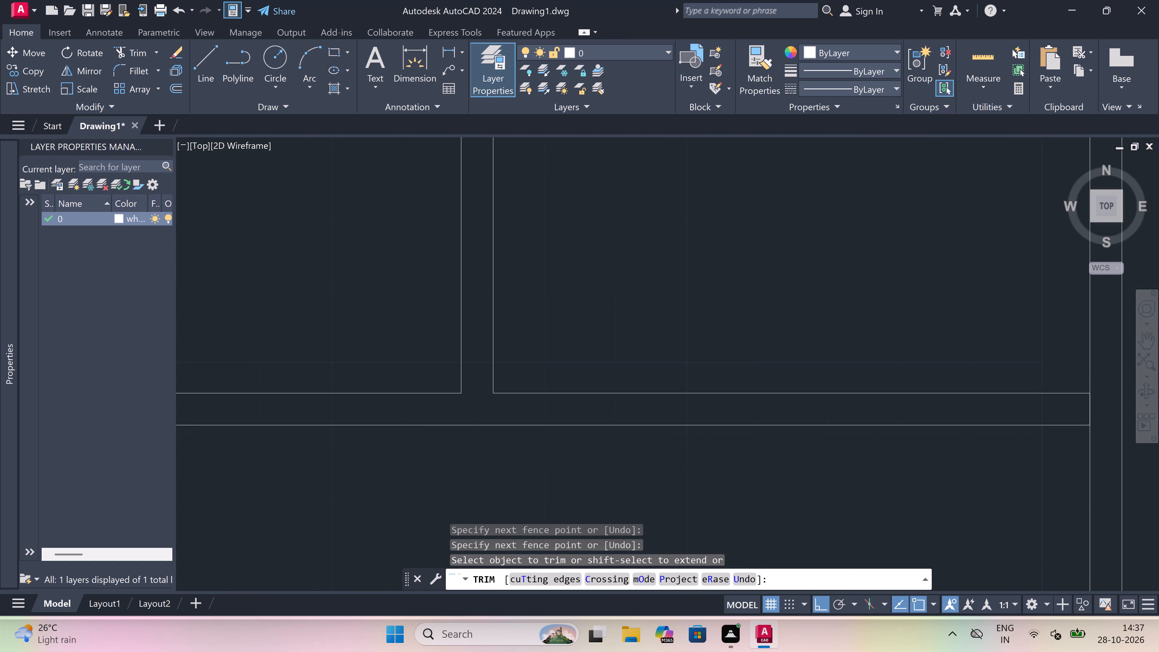
Trim the short horizontal line closing the upper end of the vertical wall, opening it into the top wall.
{"action": "scroll", "coordinate": [461, 411], "scroll_direction": "down", "scroll_amount": 3}
{"action": "scroll", "coordinate": [458, 308], "scroll_direction": "up", "scroll_amount": 2}
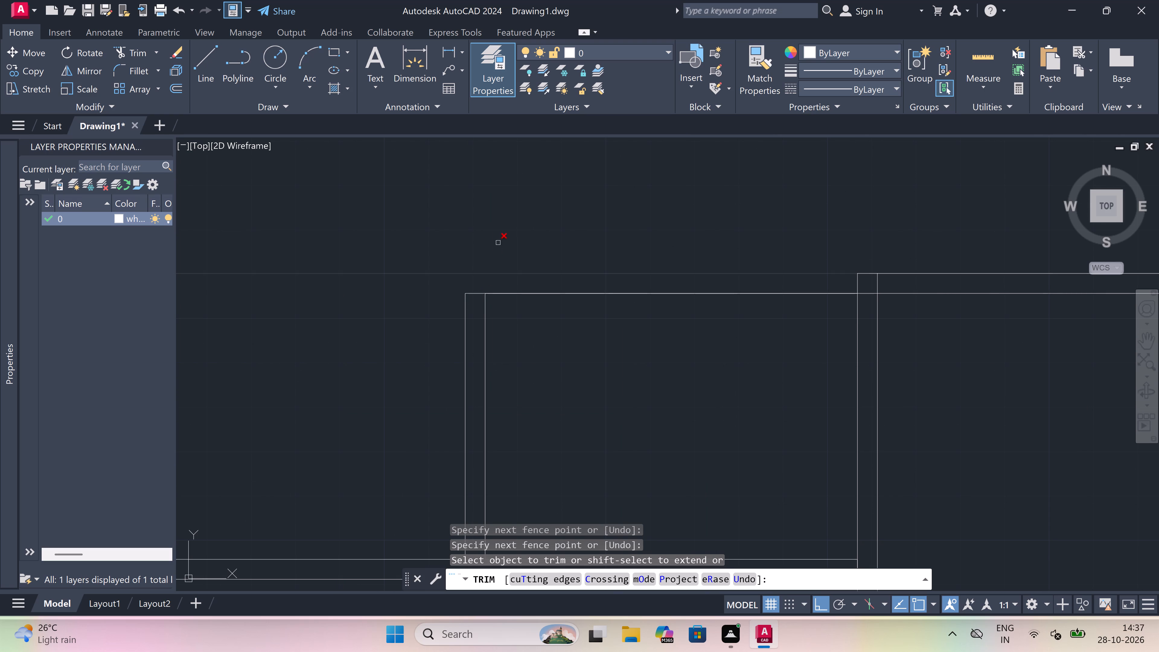
{"action": "scroll", "coordinate": [474, 279], "scroll_direction": "up", "scroll_amount": 2}
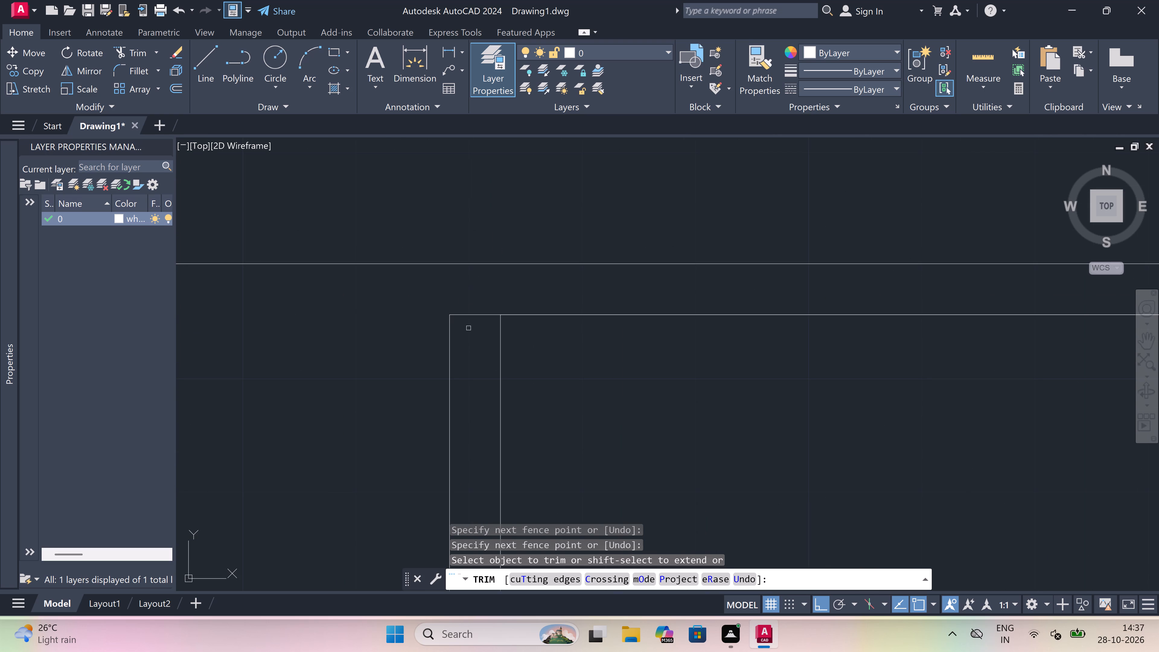
{"action": "left_click_drag", "start_coordinate": [469, 319], "coordinate": [469, 312]}
{"action": "left_click", "coordinate": [469, 290]}
Trim the overlapping vertical and horizontal segments where the next vertical wall meets the horizontal wall above it, opening the T-junction.
{"action": "scroll", "coordinate": [425, 315], "scroll_direction": "down", "scroll_amount": 4}
{"action": "scroll", "coordinate": [609, 310], "scroll_direction": "up", "scroll_amount": 2}
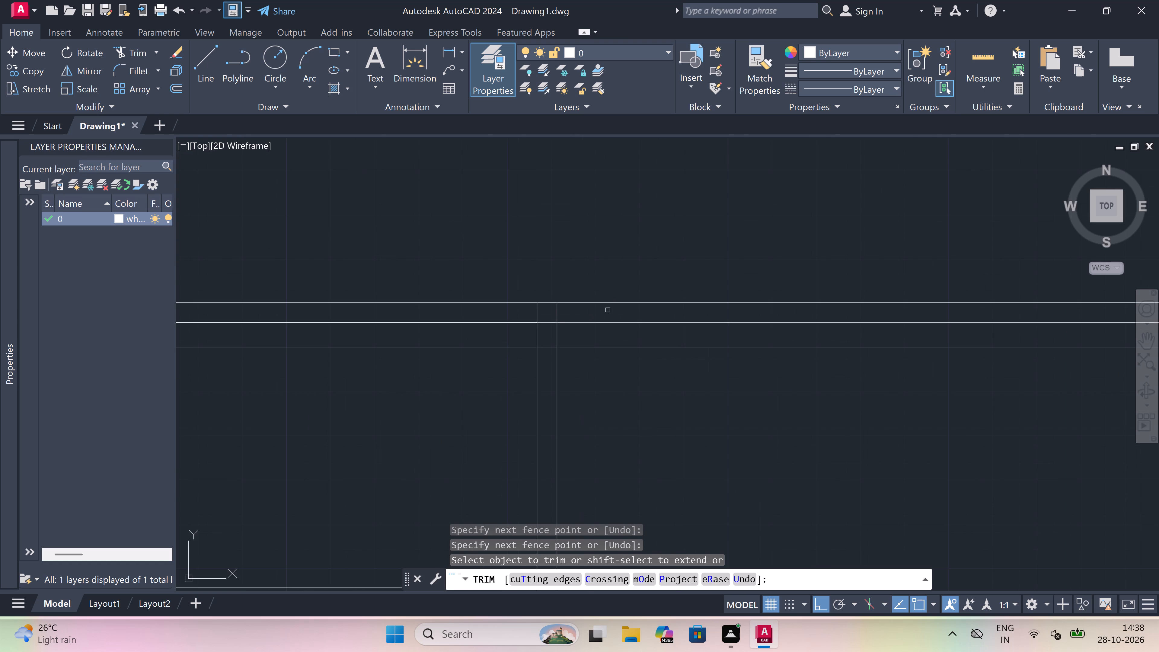
{"action": "scroll", "coordinate": [551, 312], "scroll_direction": "up", "scroll_amount": 2}
{"action": "left_click_drag", "start_coordinate": [510, 313], "coordinate": [518, 313]}
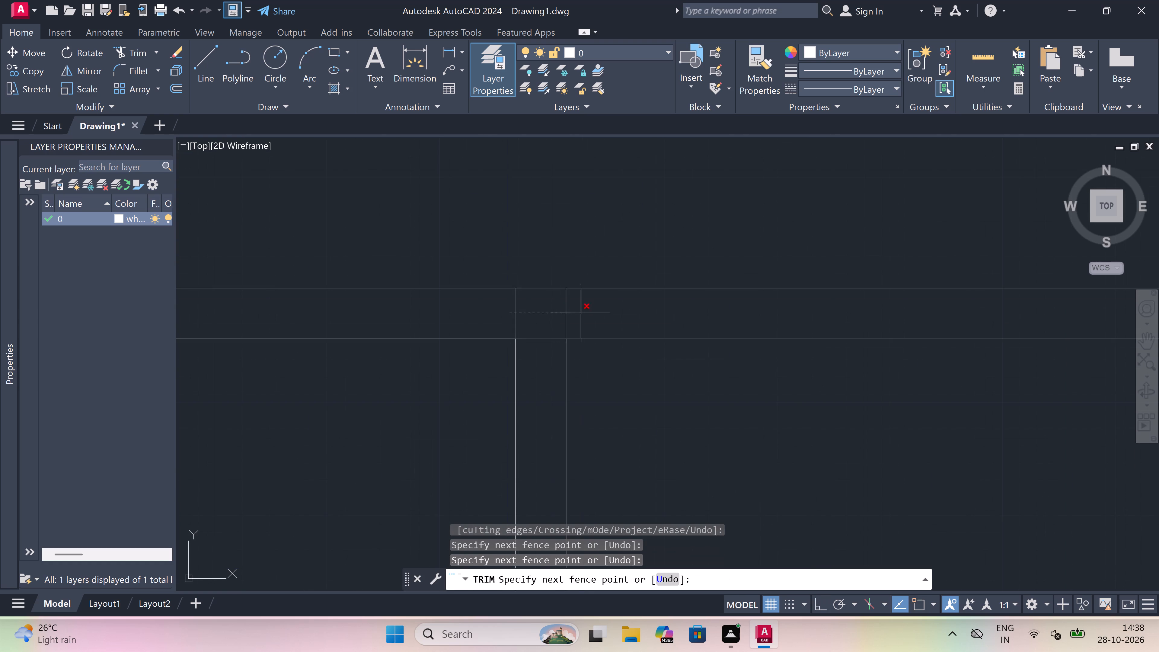
{"action": "left_click", "coordinate": [581, 313]}
{"action": "left_click_drag", "start_coordinate": [550, 325], "coordinate": [550, 329]}
{"action": "left_click", "coordinate": [548, 351]}
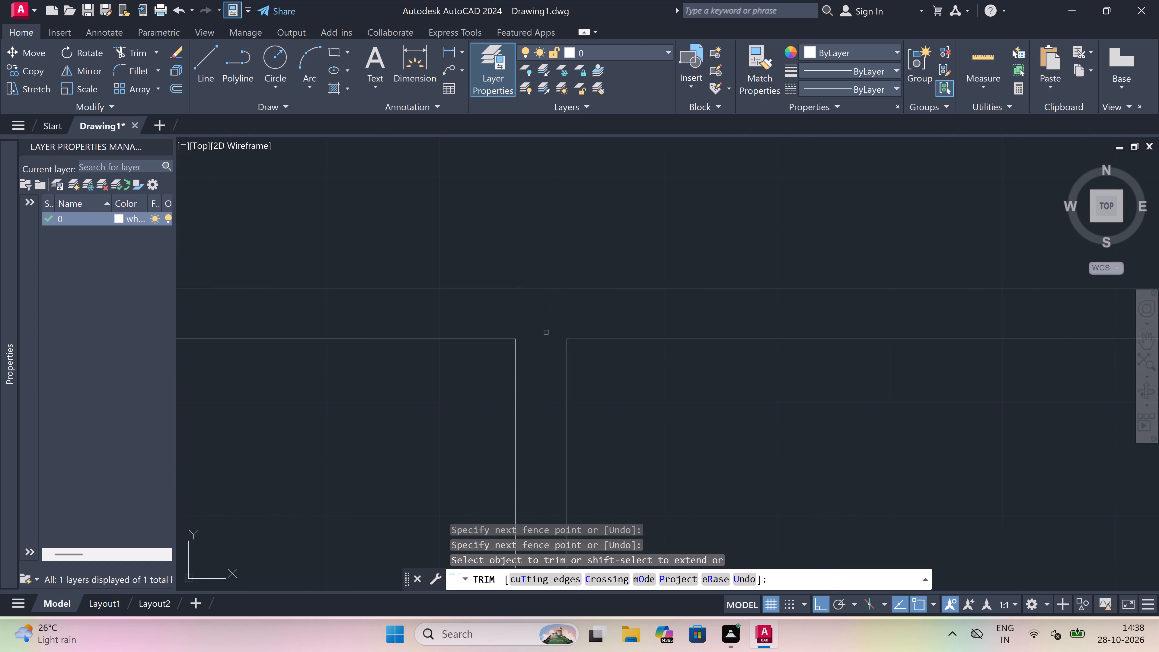
Trim the vertical wall's near face line between the two lines of the horizontal wall that meets it farther down.
{"action": "scroll", "coordinate": [541, 316], "scroll_direction": "down", "scroll_amount": 5}
{"action": "scroll", "coordinate": [540, 424], "scroll_direction": "up", "scroll_amount": 2}
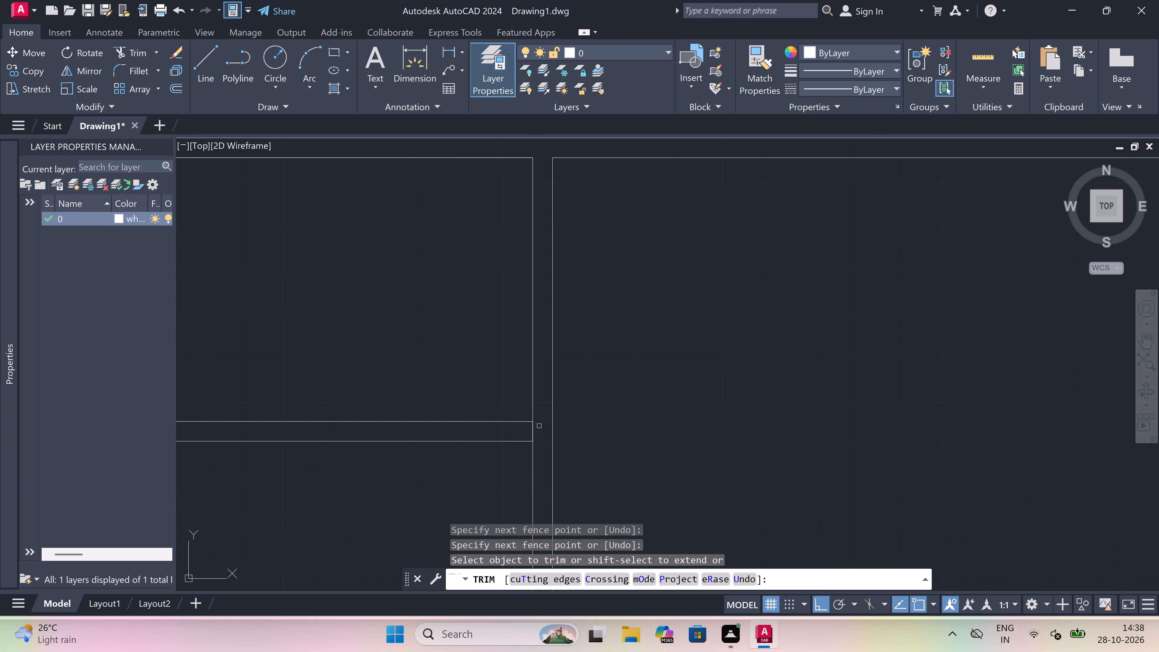
{"action": "scroll", "coordinate": [529, 433], "scroll_direction": "up", "scroll_amount": 2}
{"action": "left_click", "coordinate": [528, 432]}
{"action": "left_click", "coordinate": [555, 422]}
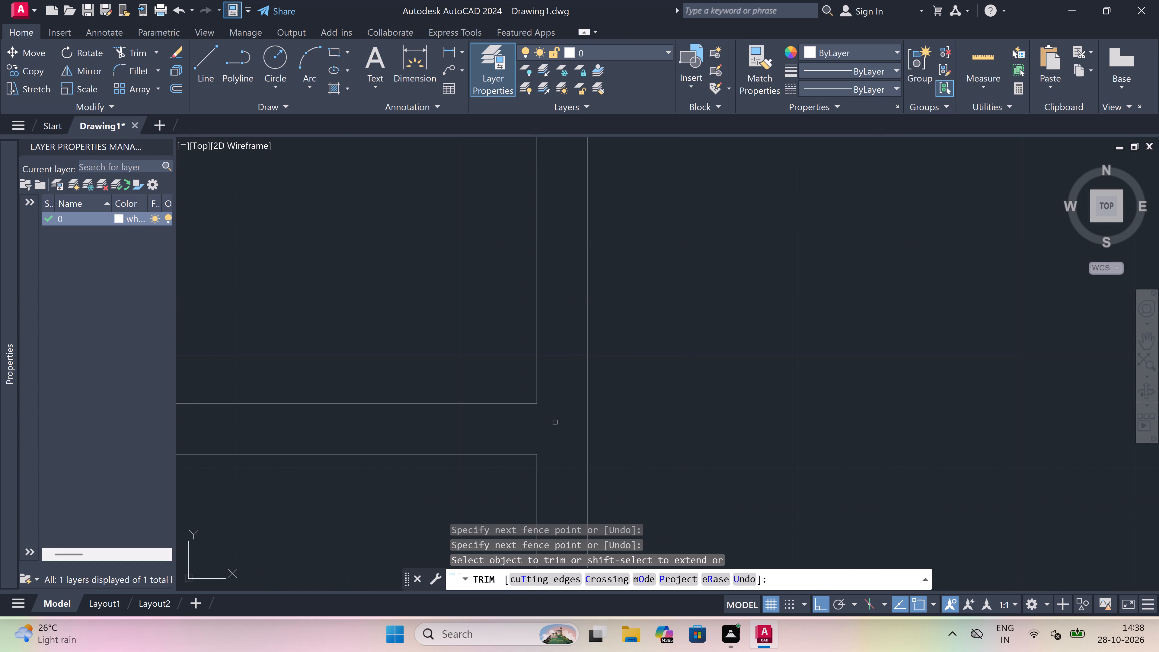
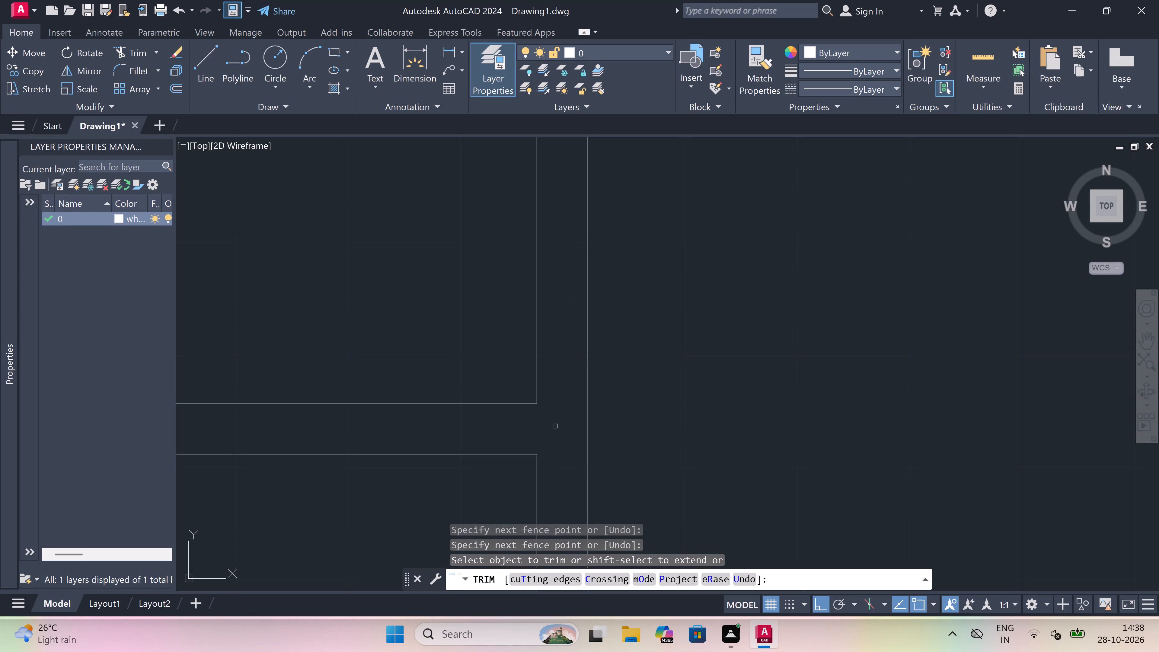
Extend the open face line of the vertical partition between the two small enclosures to the top wall's outer line.
{"action": "key", "text": "Escape"}
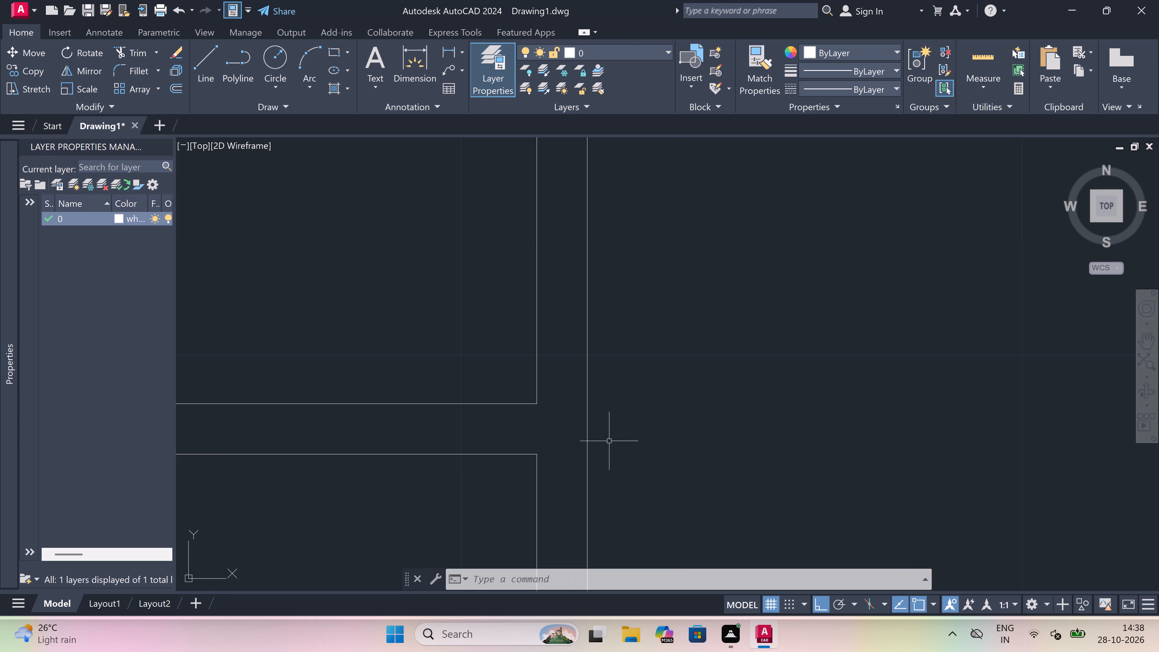
{"action": "scroll", "coordinate": [608, 447], "scroll_direction": "down", "scroll_amount": 3}
{"action": "scroll", "coordinate": [407, 302], "scroll_direction": "down", "scroll_amount": 3}
{"action": "scroll", "coordinate": [390, 296], "scroll_direction": "up", "scroll_amount": 3}
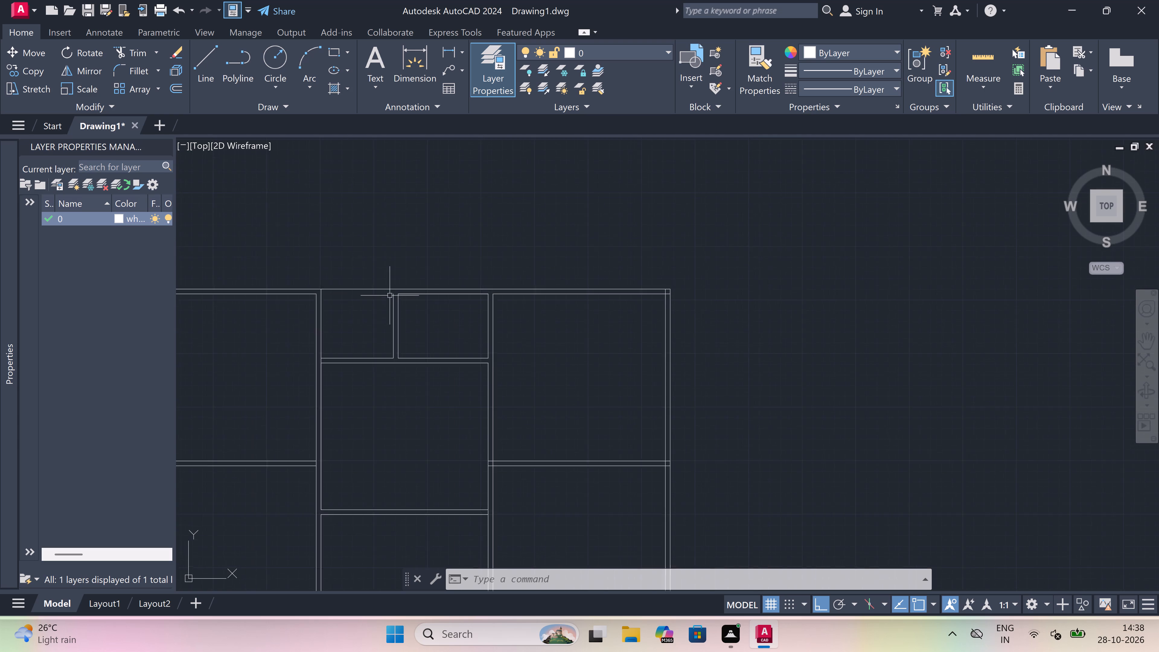
{"action": "type", "text": "ex"}
{"action": "key", "text": "space"}
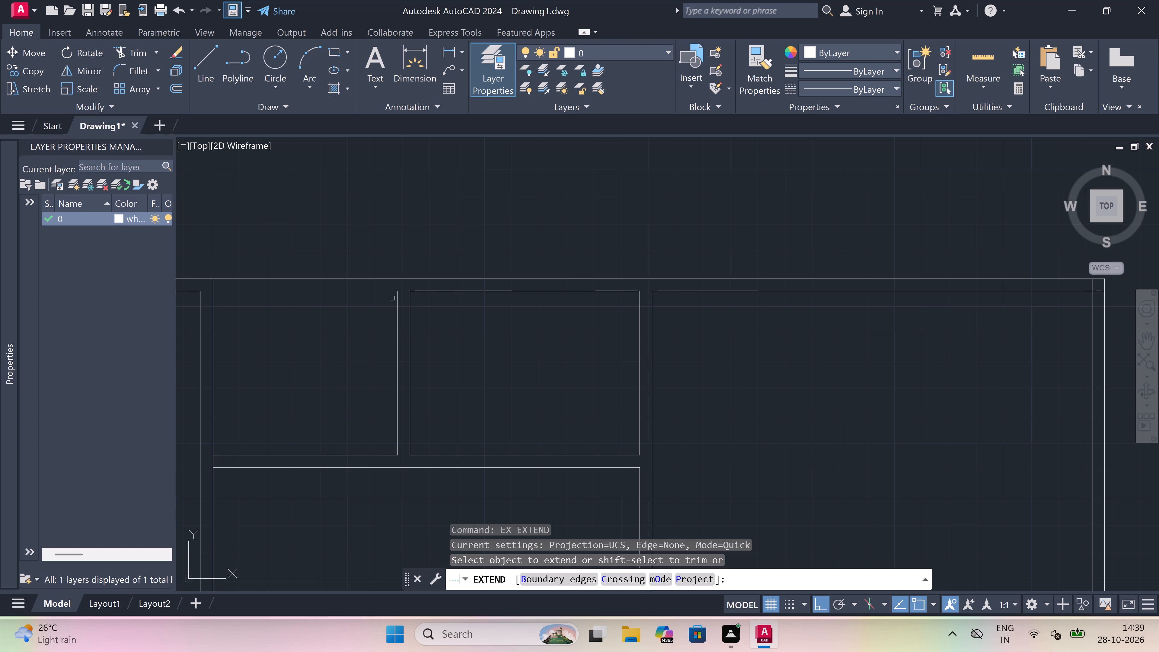
{"action": "left_click", "coordinate": [400, 308]}
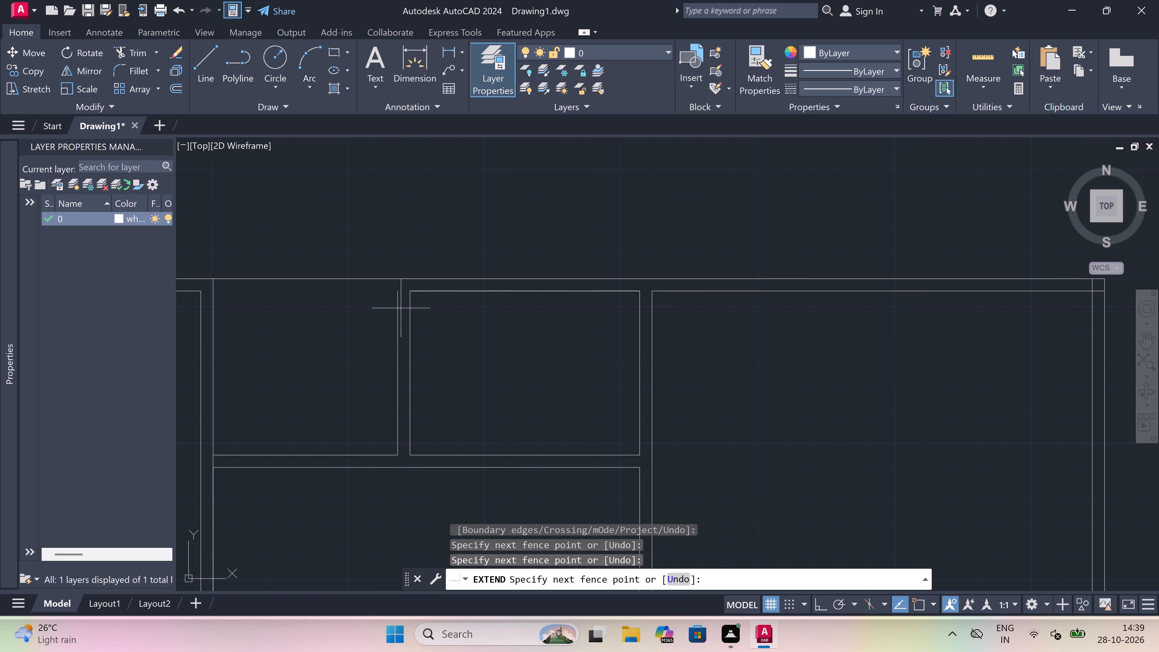
{"action": "left_click", "coordinate": [385, 312]}
{"action": "key", "text": "Escape"}
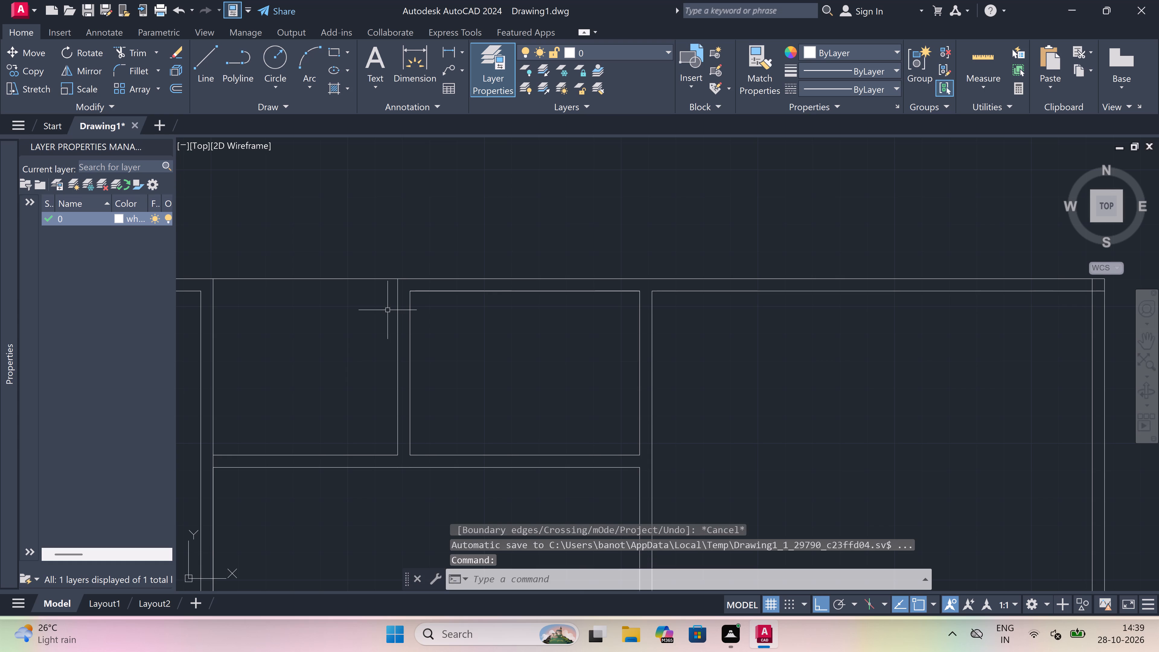
Examine the overall wall layout and the junctions along the top wall.
{"action": "scroll", "coordinate": [478, 272], "scroll_direction": "down", "scroll_amount": 1}
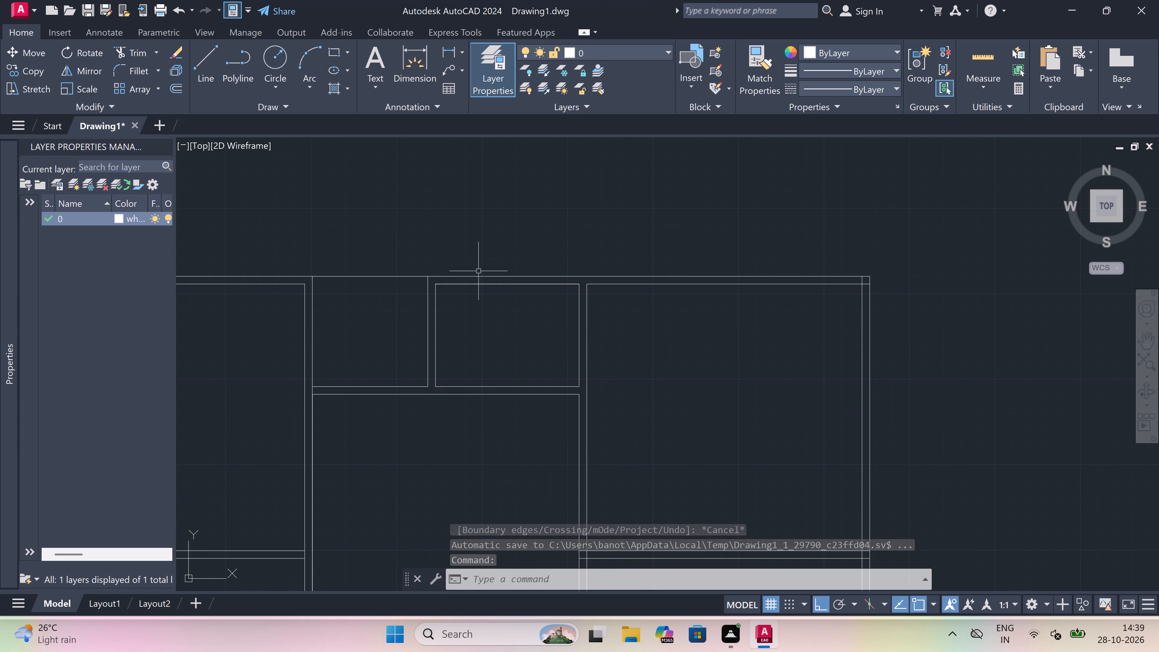
{"action": "scroll", "coordinate": [480, 267], "scroll_direction": "down", "scroll_amount": 2}
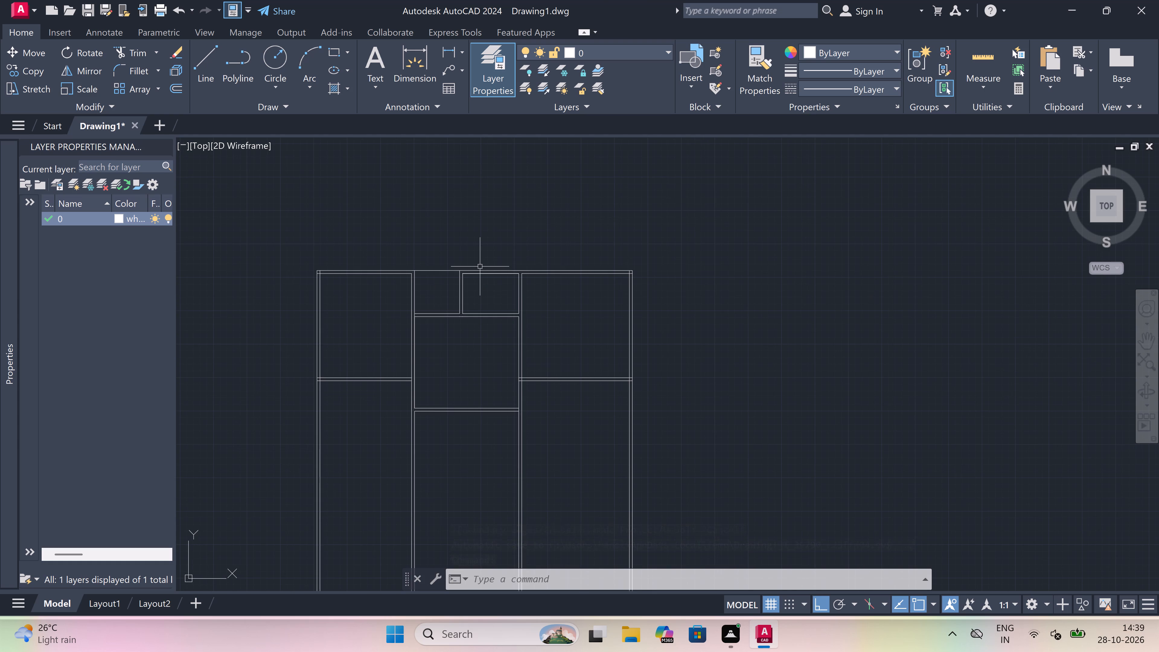
{"action": "scroll", "coordinate": [439, 234], "scroll_direction": "down", "scroll_amount": 1}
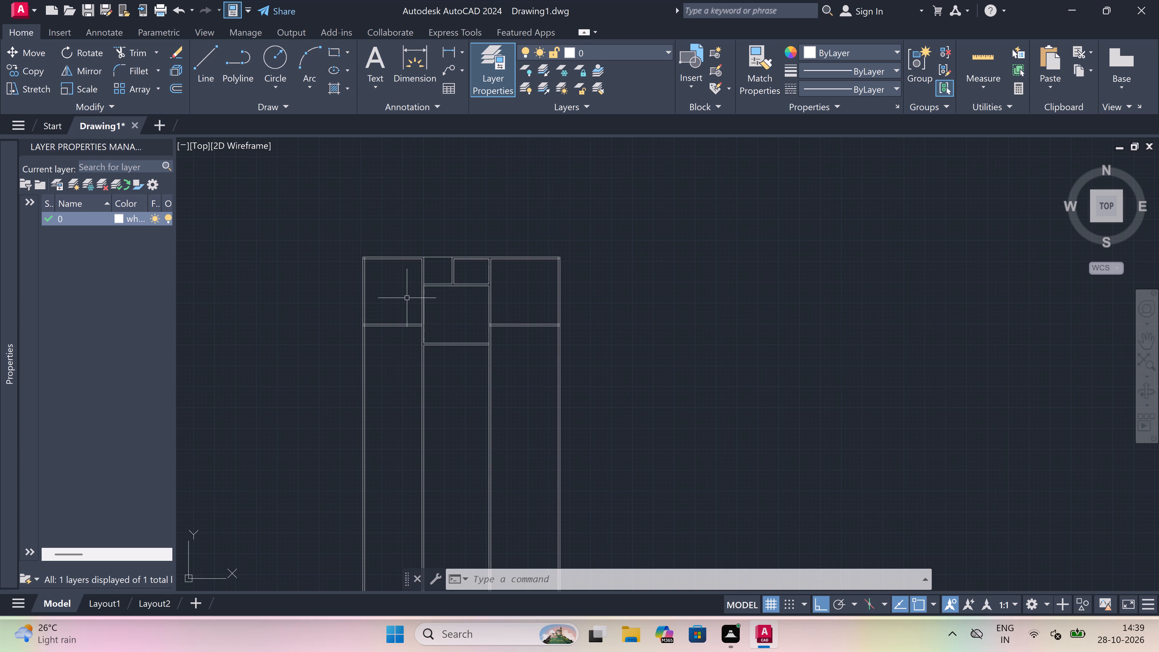
{"action": "scroll", "coordinate": [407, 298], "scroll_direction": "down", "scroll_amount": 2}
{"action": "scroll", "coordinate": [407, 298], "scroll_direction": "up", "scroll_amount": 2}
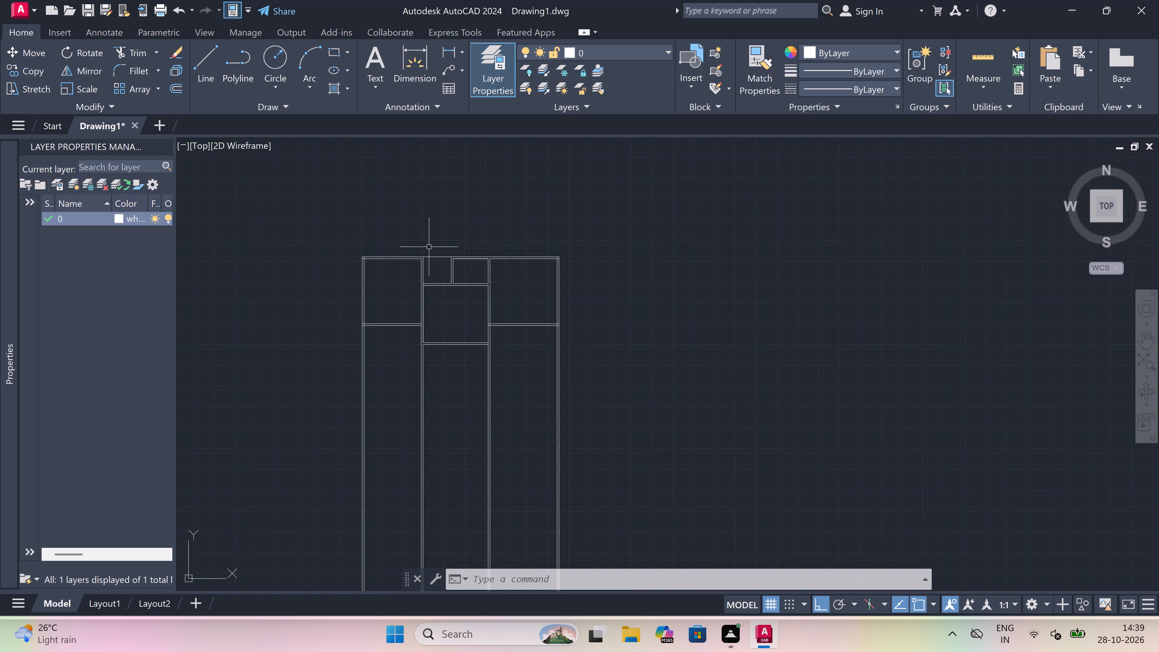
{"action": "scroll", "coordinate": [429, 245], "scroll_direction": "down", "scroll_amount": 2}
{"action": "scroll", "coordinate": [447, 235], "scroll_direction": "up", "scroll_amount": 2}
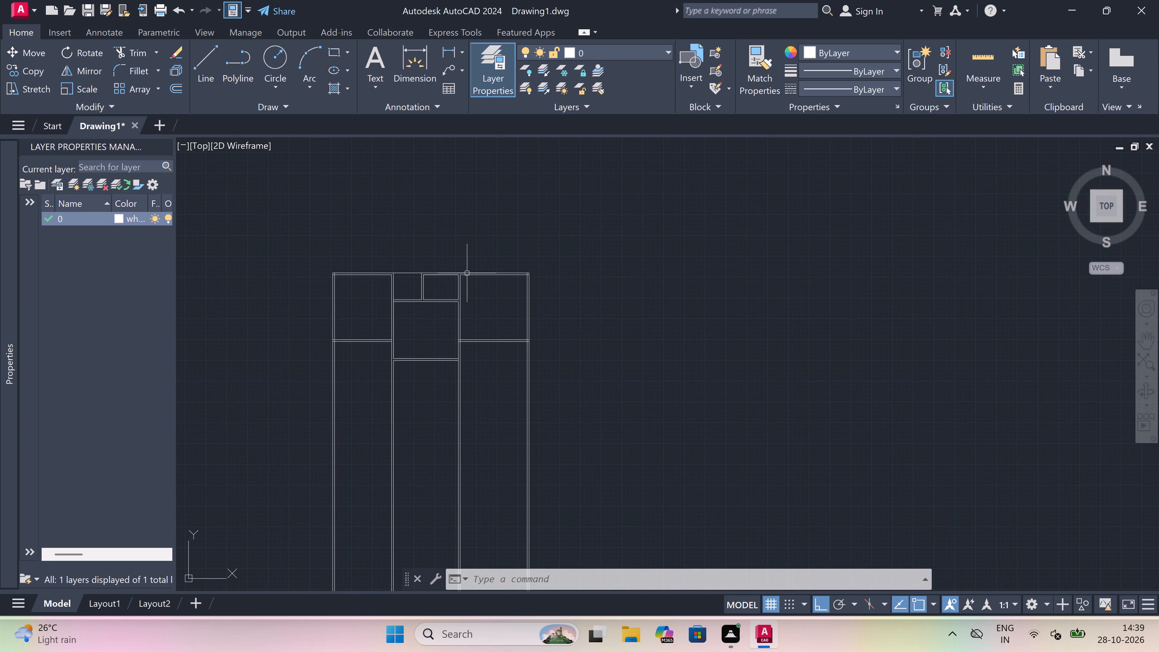
{"action": "scroll", "coordinate": [467, 273], "scroll_direction": "up", "scroll_amount": 2}
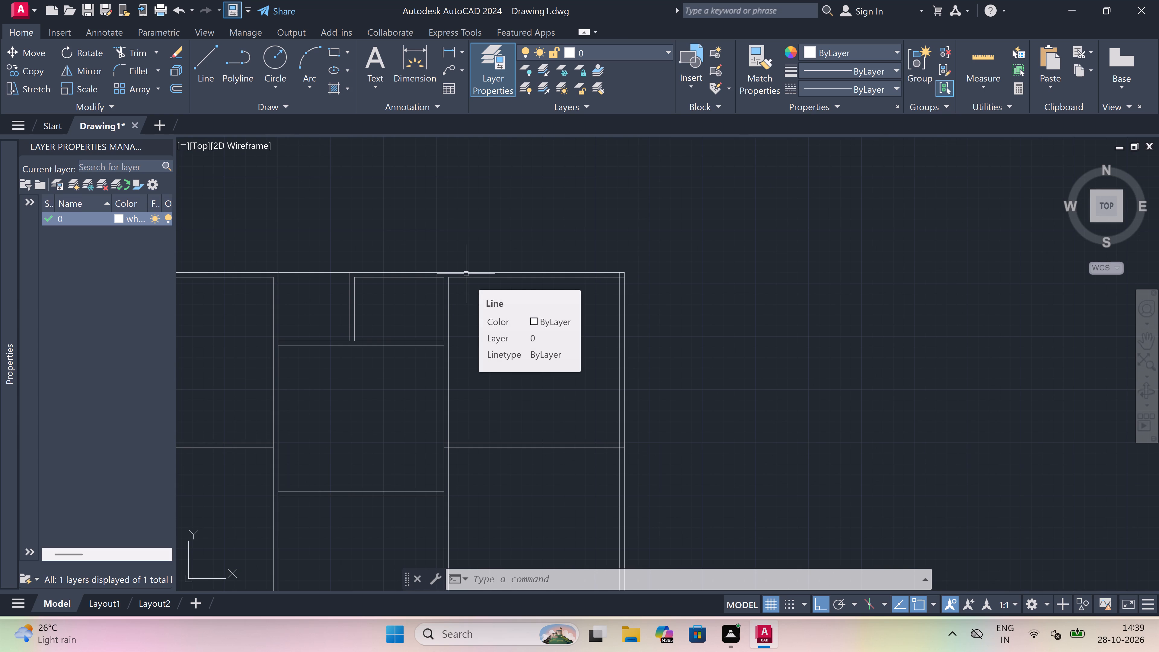
{"action": "scroll", "coordinate": [467, 275], "scroll_direction": "down", "scroll_amount": 1}
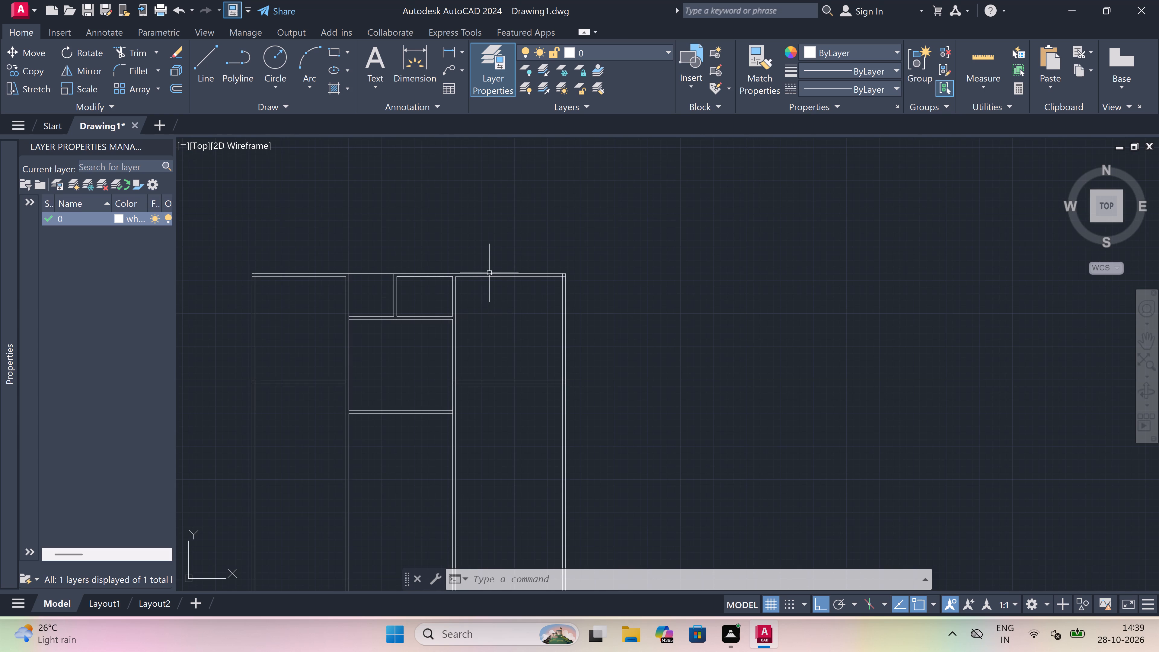
{"action": "scroll", "coordinate": [491, 292], "scroll_direction": "down", "scroll_amount": 2}
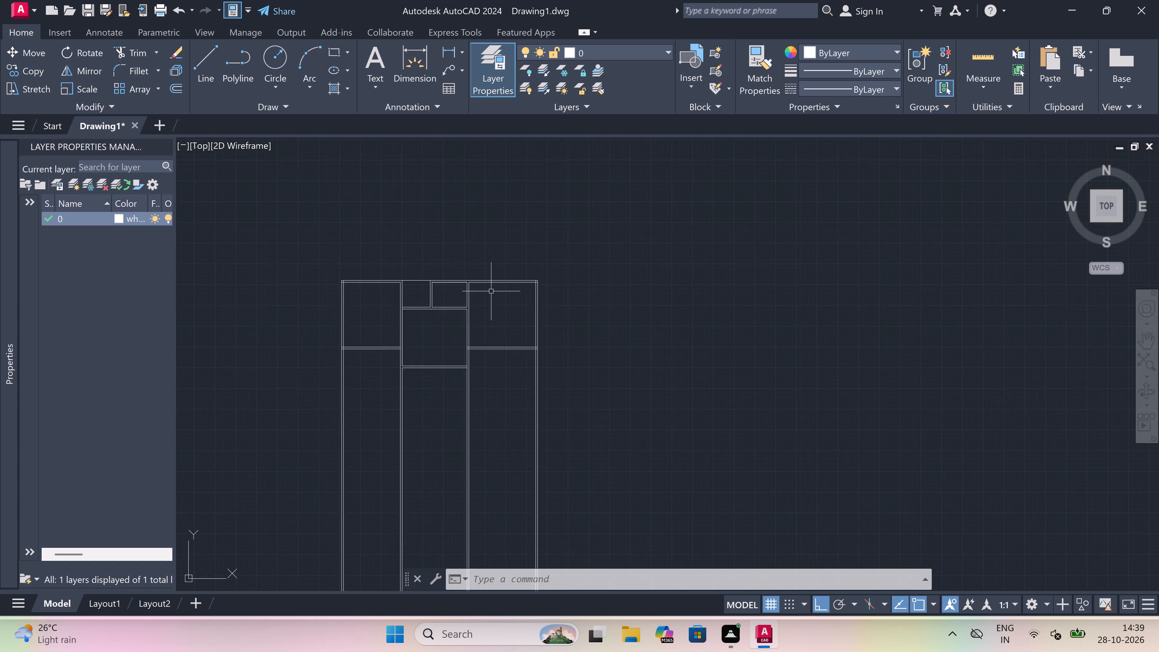
Draw a guide from the east room's lower wall and outer wall inner corner: 1' down, then across to the opposite vertical wall's face.
{"action": "scroll", "coordinate": [513, 344], "scroll_direction": "up", "scroll_amount": 1}
{"action": "scroll", "coordinate": [507, 306], "scroll_direction": "up", "scroll_amount": 1}
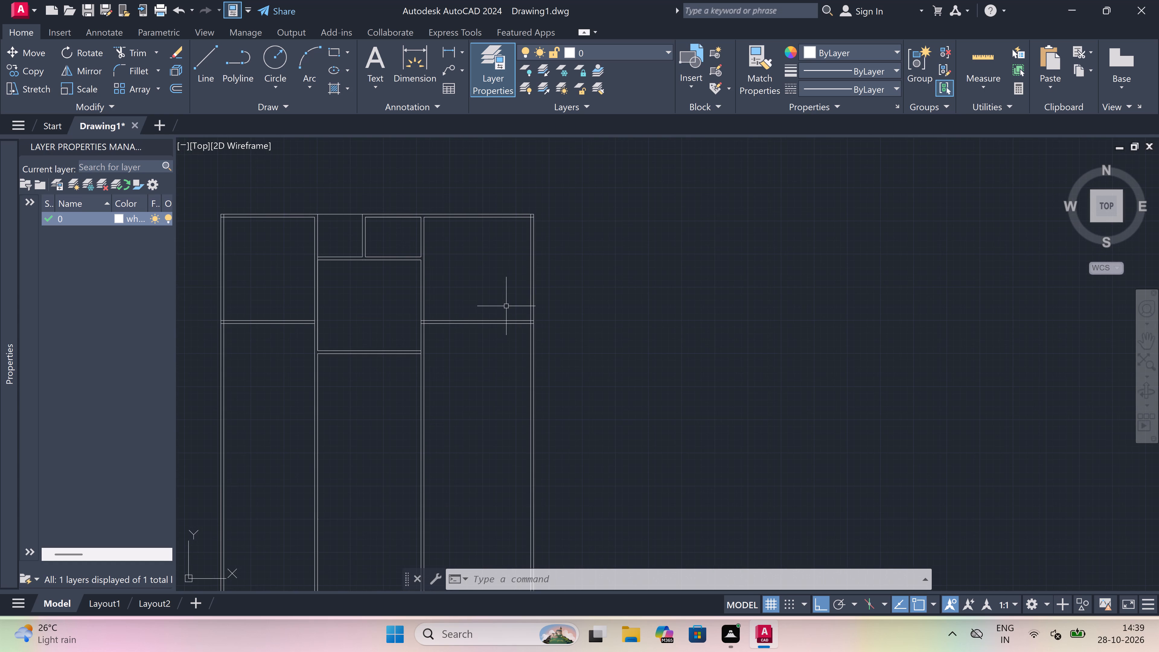
{"action": "type", "text": "l"}
{"action": "key", "text": "space"}
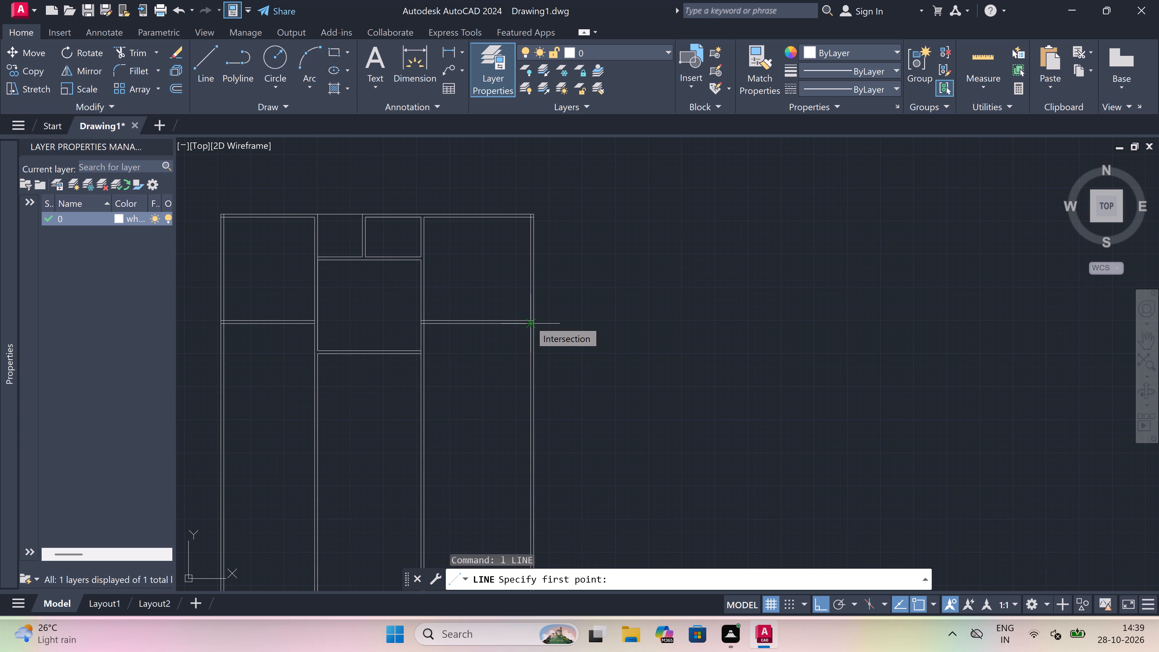
{"action": "scroll", "coordinate": [529, 320], "scroll_direction": "up", "scroll_amount": 3}
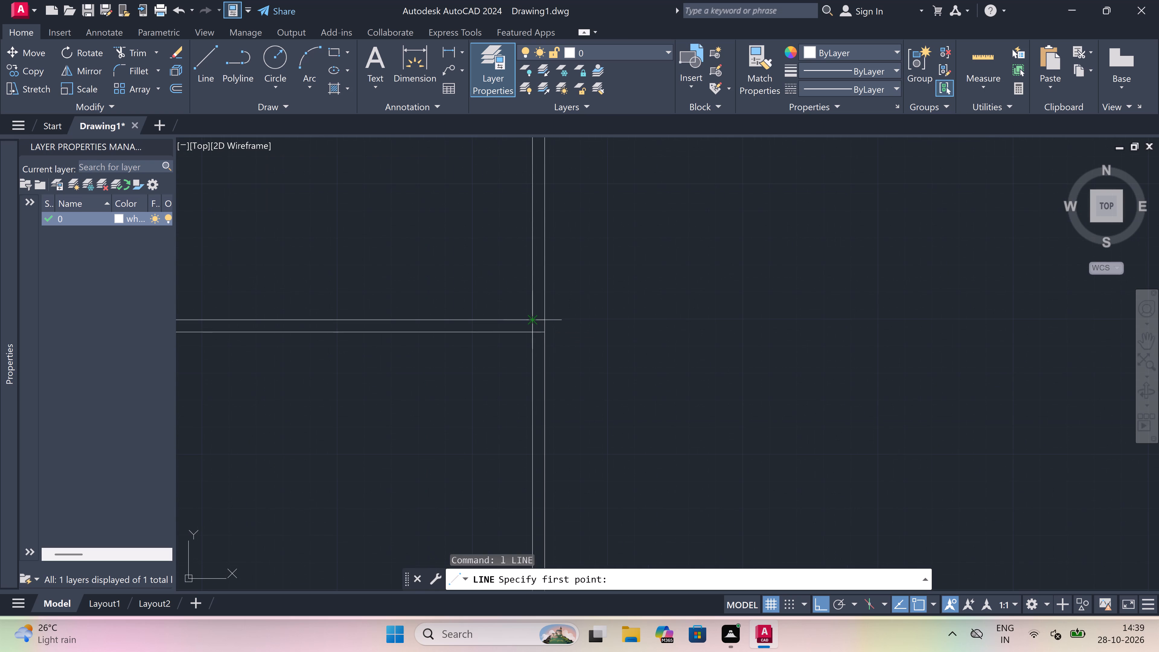
{"action": "left_click", "coordinate": [533, 330]}
{"action": "key", "text": "1"}
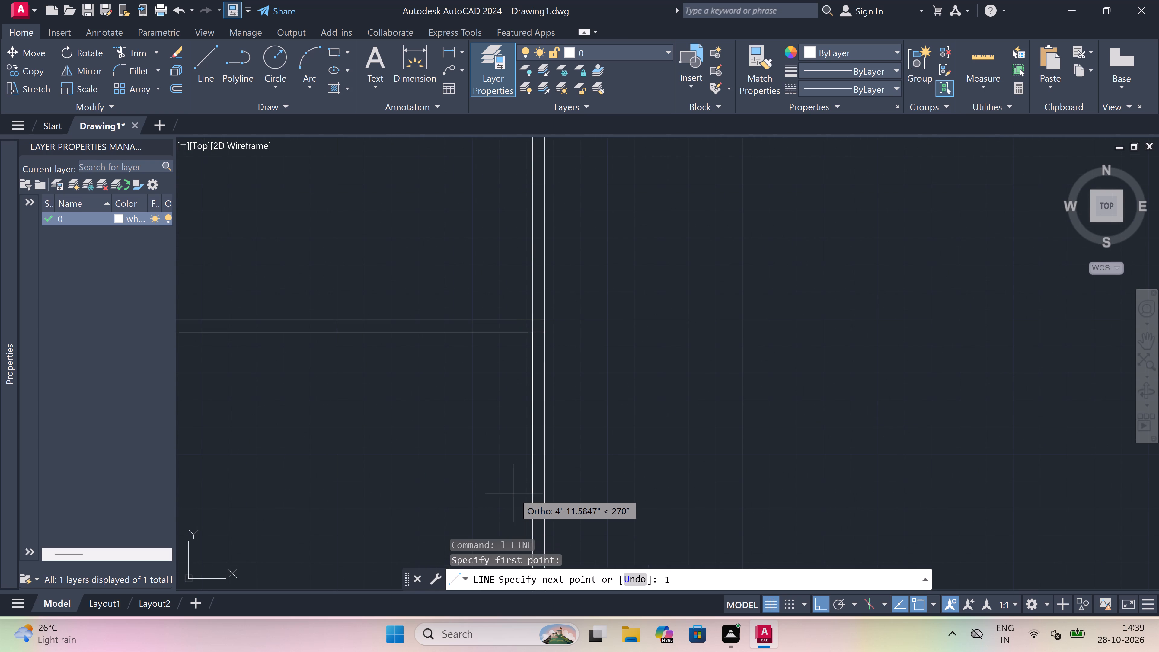
{"action": "type", "text": "'"}
{"action": "key", "text": "space"}
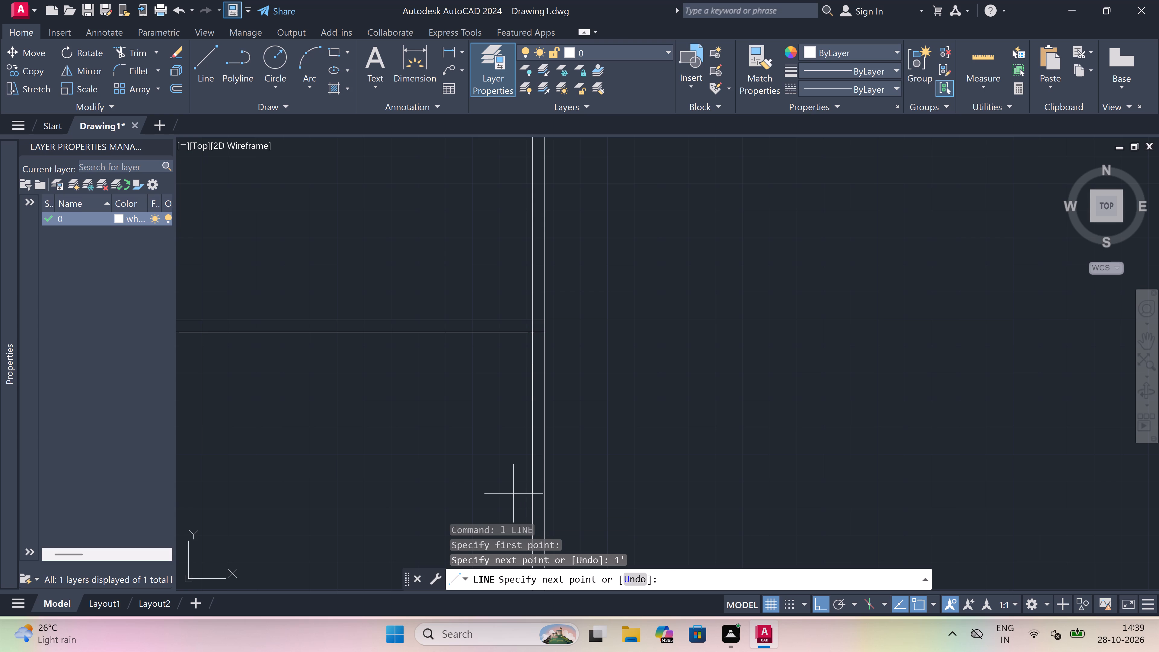
{"action": "scroll", "coordinate": [397, 402], "scroll_direction": "down", "scroll_amount": 3}
{"action": "scroll", "coordinate": [298, 388], "scroll_direction": "up", "scroll_amount": 2}
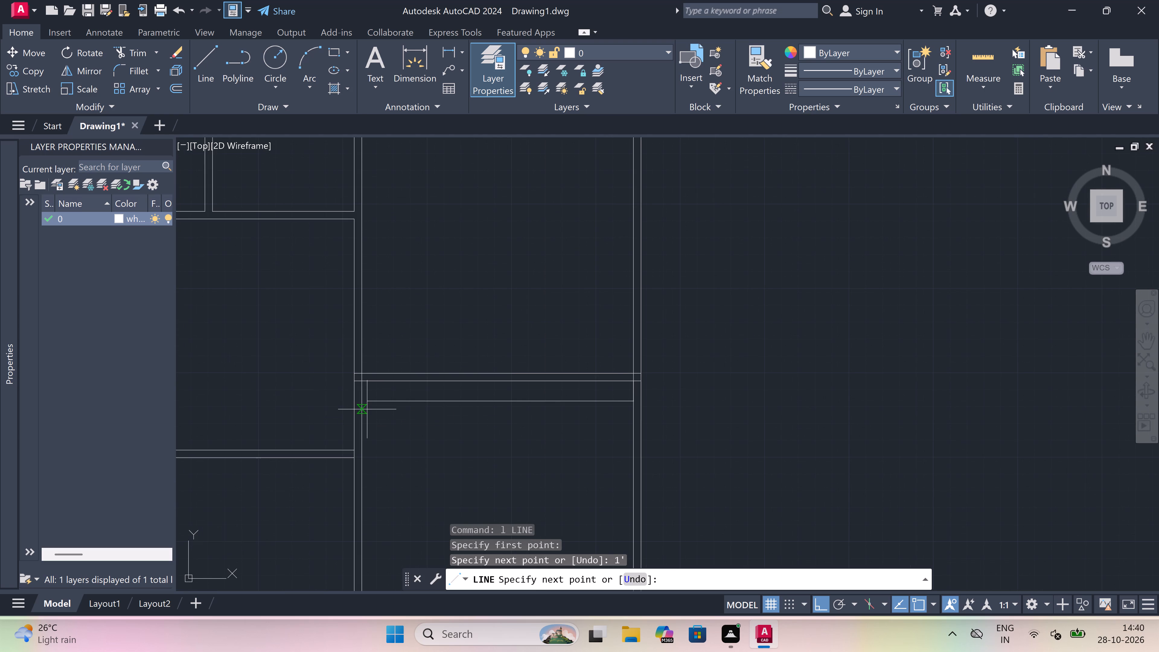
{"action": "scroll", "coordinate": [367, 409], "scroll_direction": "up", "scroll_amount": 3}
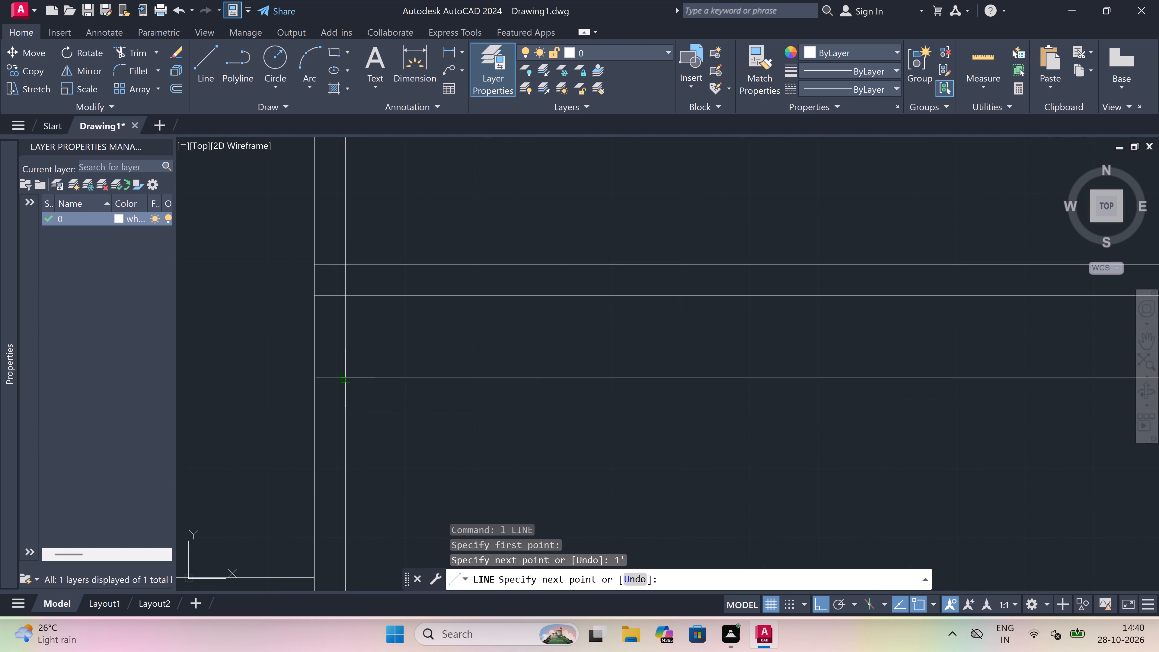
{"action": "left_click", "coordinate": [346, 377]}
{"action": "key", "text": "Escape"}
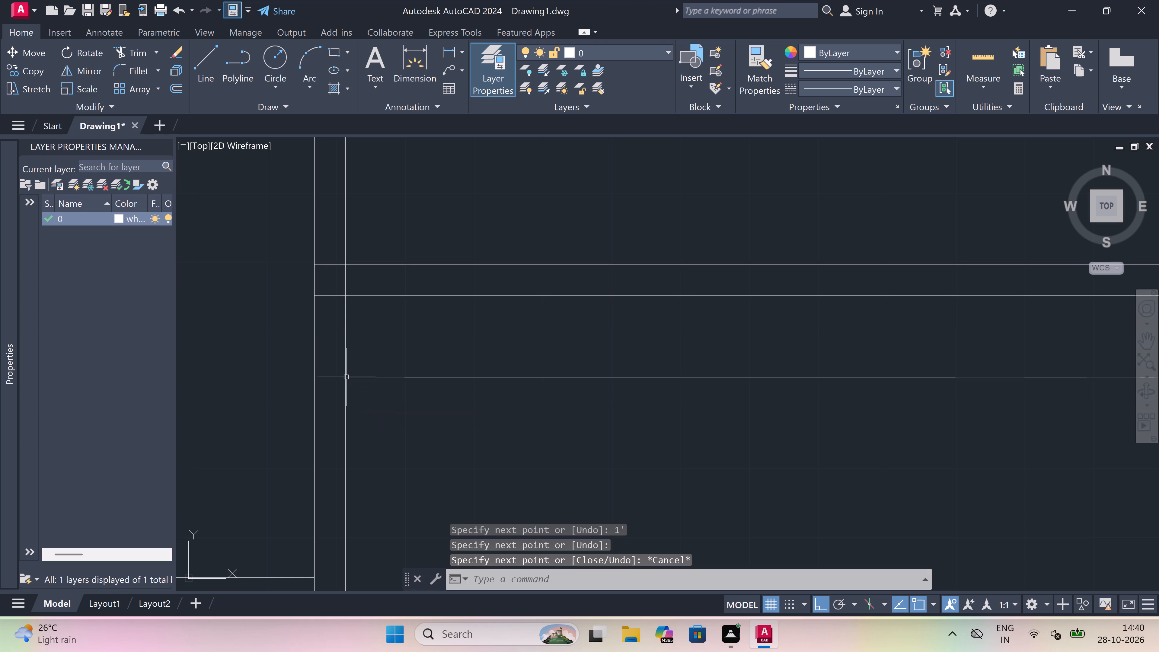
Move the east room's two lower wall lines down, placing the upper line's outer end on the guide's corner, with Ortho off.
{"action": "scroll", "coordinate": [558, 363], "scroll_direction": "down", "scroll_amount": 3}
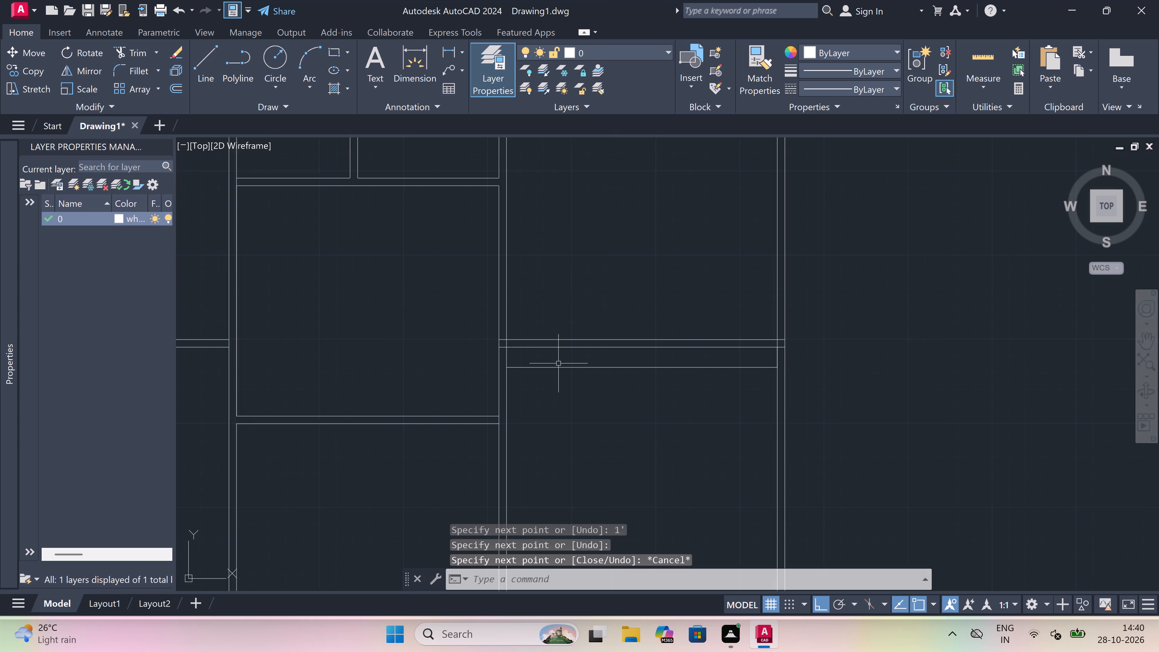
{"action": "scroll", "coordinate": [558, 363], "scroll_direction": "down", "scroll_amount": 2}
{"action": "scroll", "coordinate": [637, 347], "scroll_direction": "up", "scroll_amount": 2}
{"action": "scroll", "coordinate": [670, 373], "scroll_direction": "up", "scroll_amount": 2}
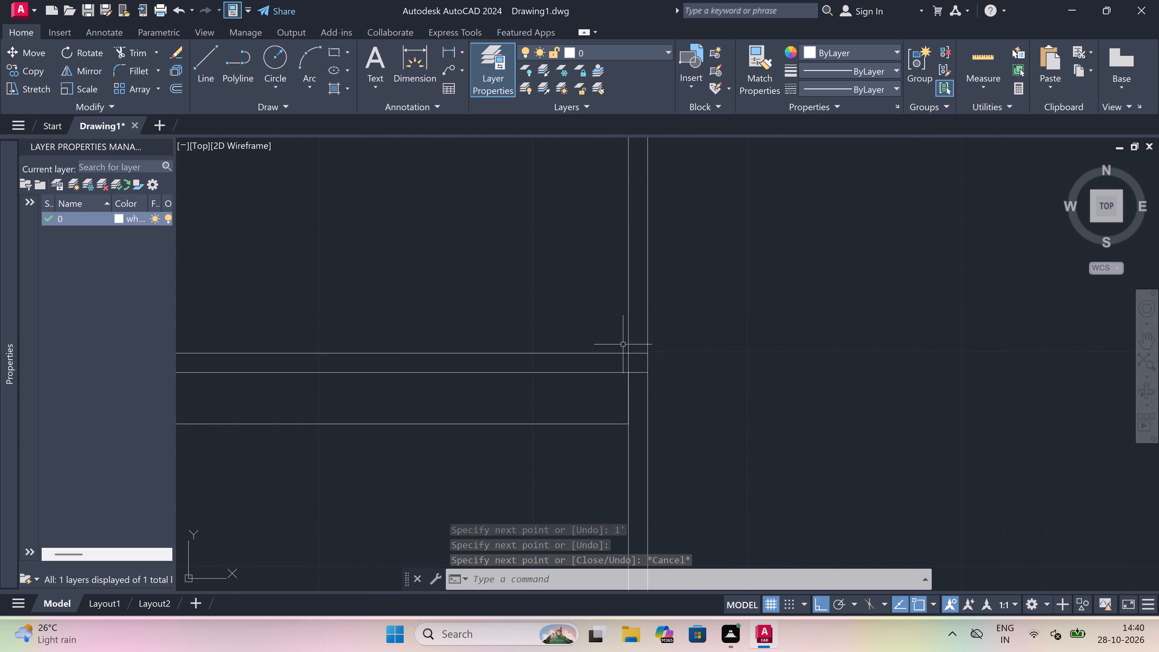
{"action": "left_click", "coordinate": [605, 330]}
{"action": "left_click", "coordinate": [524, 396]}
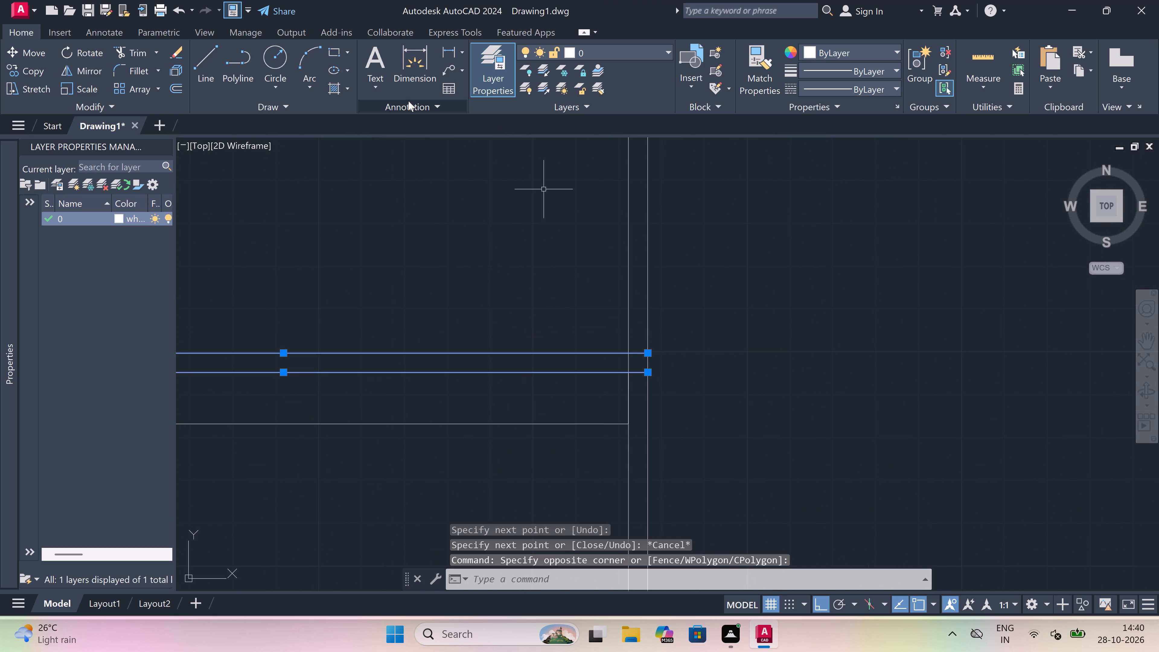
{"action": "left_click", "coordinate": [37, 50]}
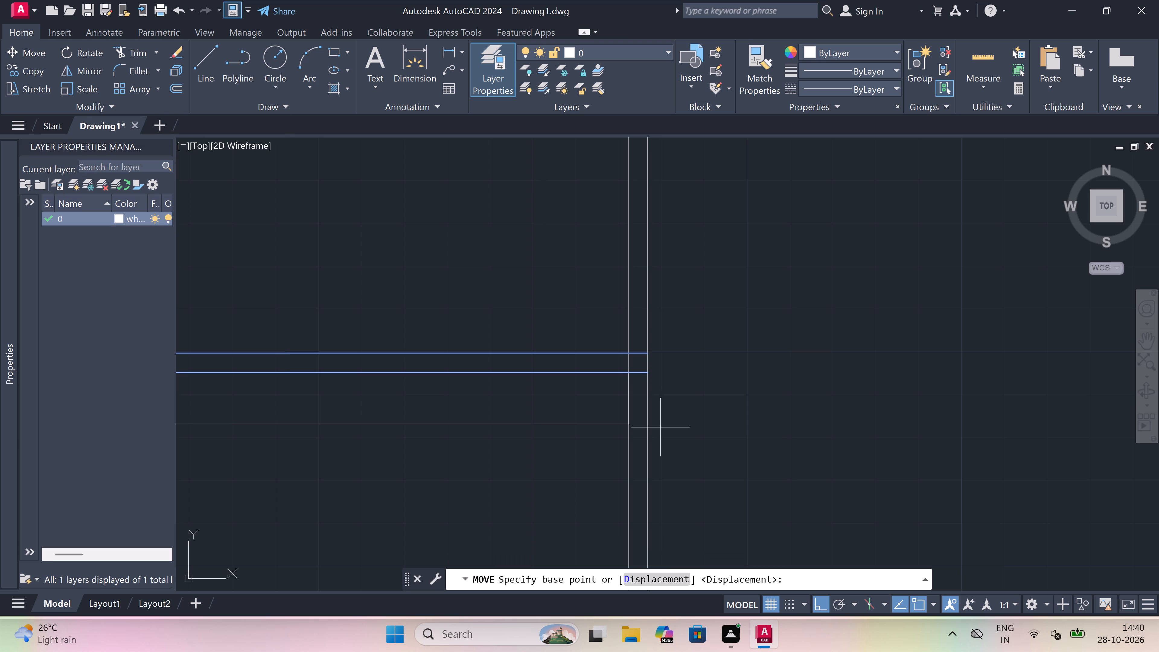
{"action": "scroll", "coordinate": [633, 380], "scroll_direction": "up", "scroll_amount": 2}
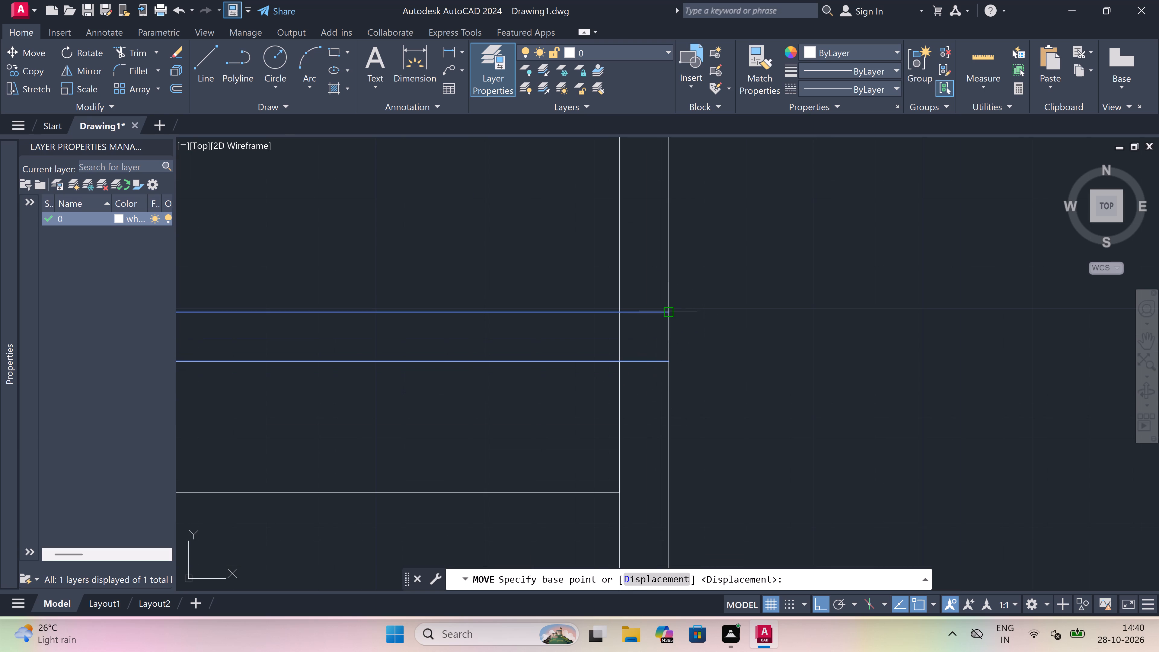
{"action": "left_click", "coordinate": [666, 310]}
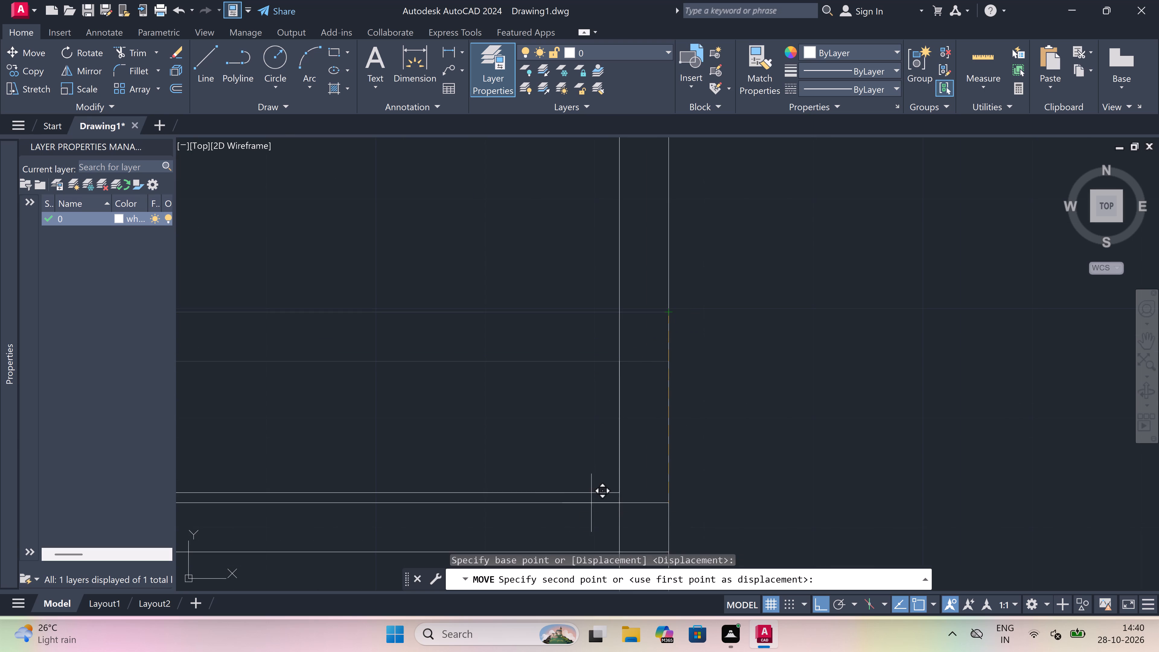
{"action": "key", "text": "F8"}
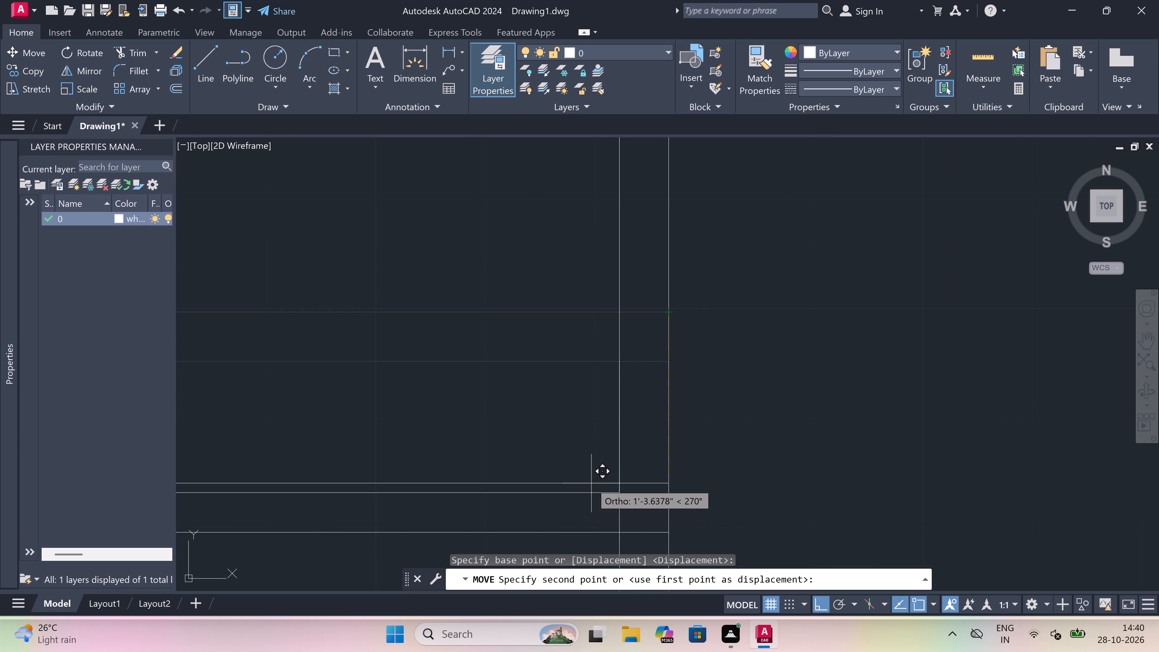
{"action": "scroll", "coordinate": [628, 507], "scroll_direction": "up", "scroll_amount": 2}
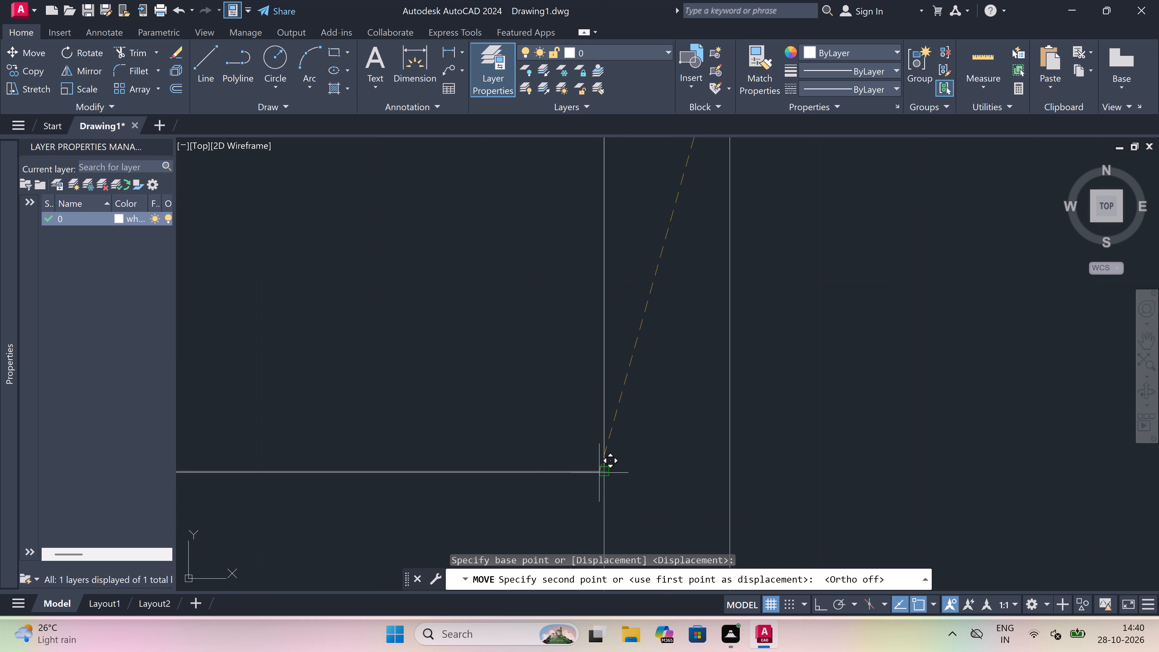
{"action": "left_click", "coordinate": [605, 474]}
Erase one of the overlapping lines along the moved wall's upper face.
{"action": "scroll", "coordinate": [847, 340], "scroll_direction": "down", "scroll_amount": 3}
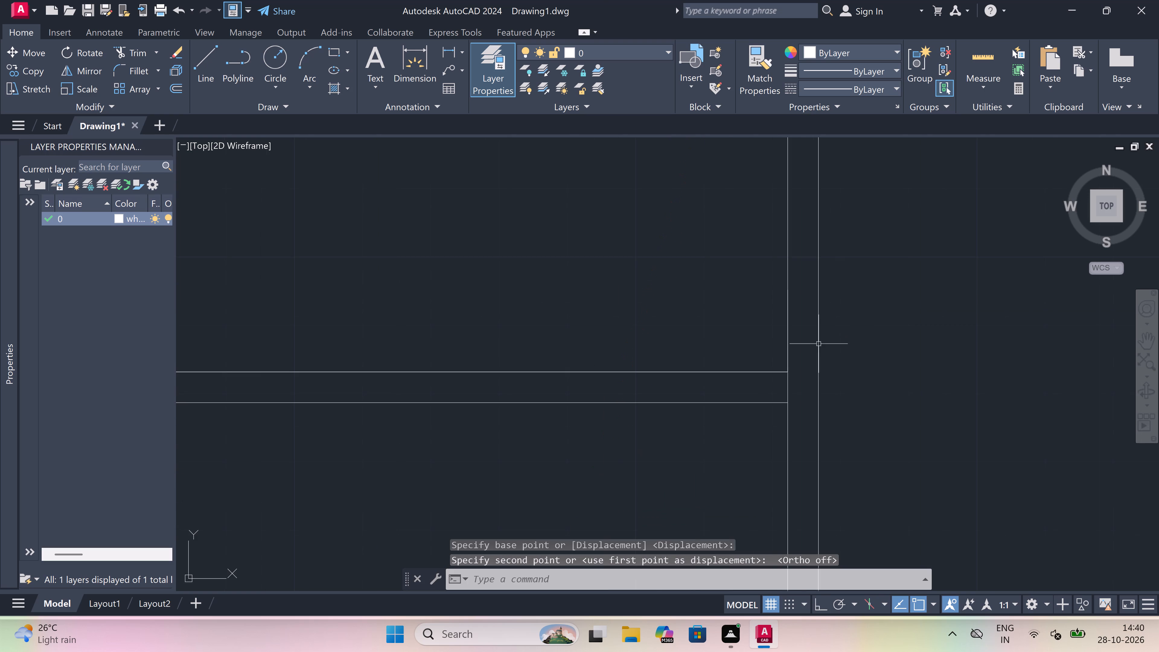
{"action": "scroll", "coordinate": [773, 352], "scroll_direction": "down", "scroll_amount": 3}
{"action": "scroll", "coordinate": [613, 352], "scroll_direction": "up", "scroll_amount": 2}
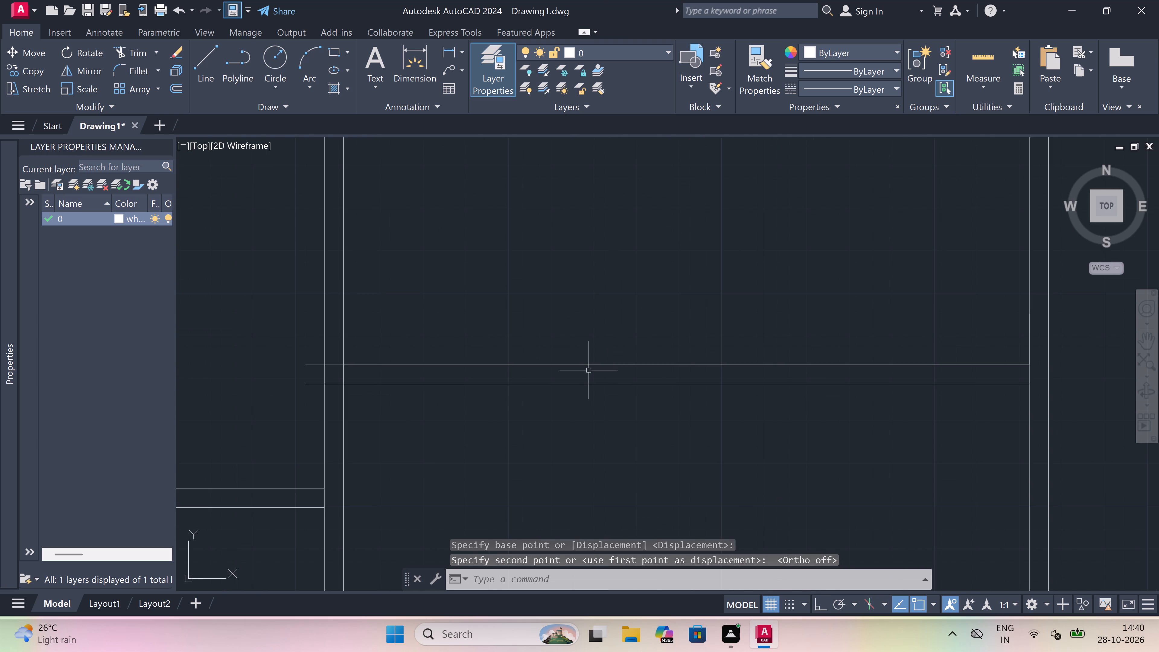
{"action": "left_click", "coordinate": [588, 365]}
{"action": "key", "text": "Delete"}
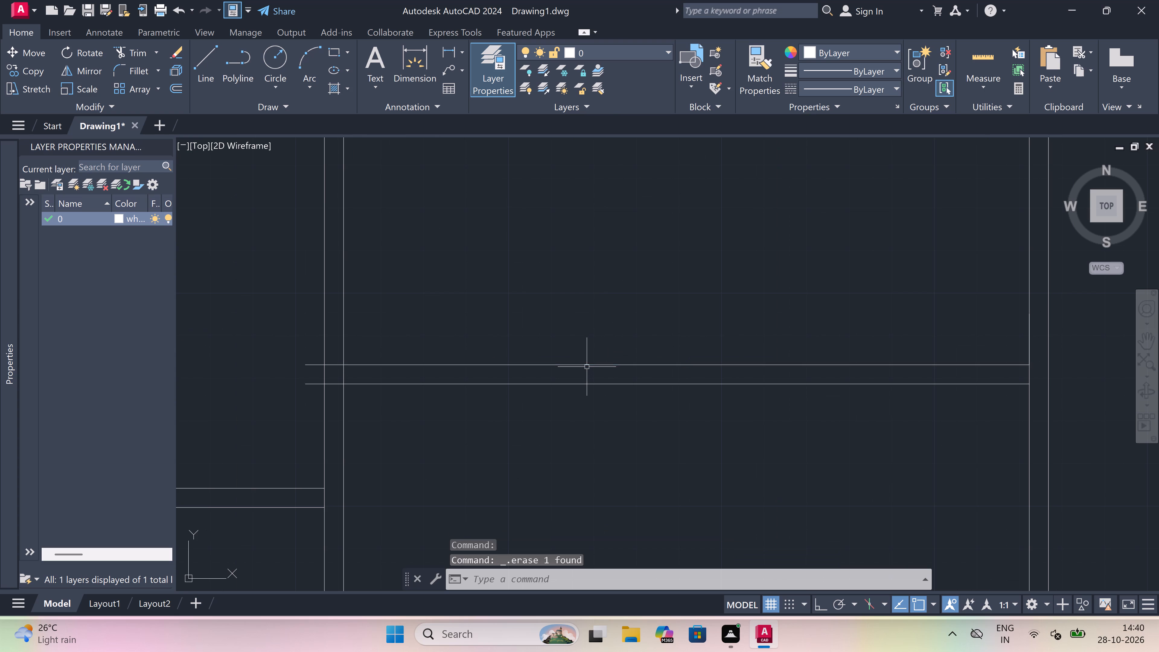
Trim the moved wall's overhanging line ends at the west vertical wall and open that wall's inner face between the two lines.
{"action": "scroll", "coordinate": [256, 379], "scroll_direction": "up", "scroll_amount": 2}
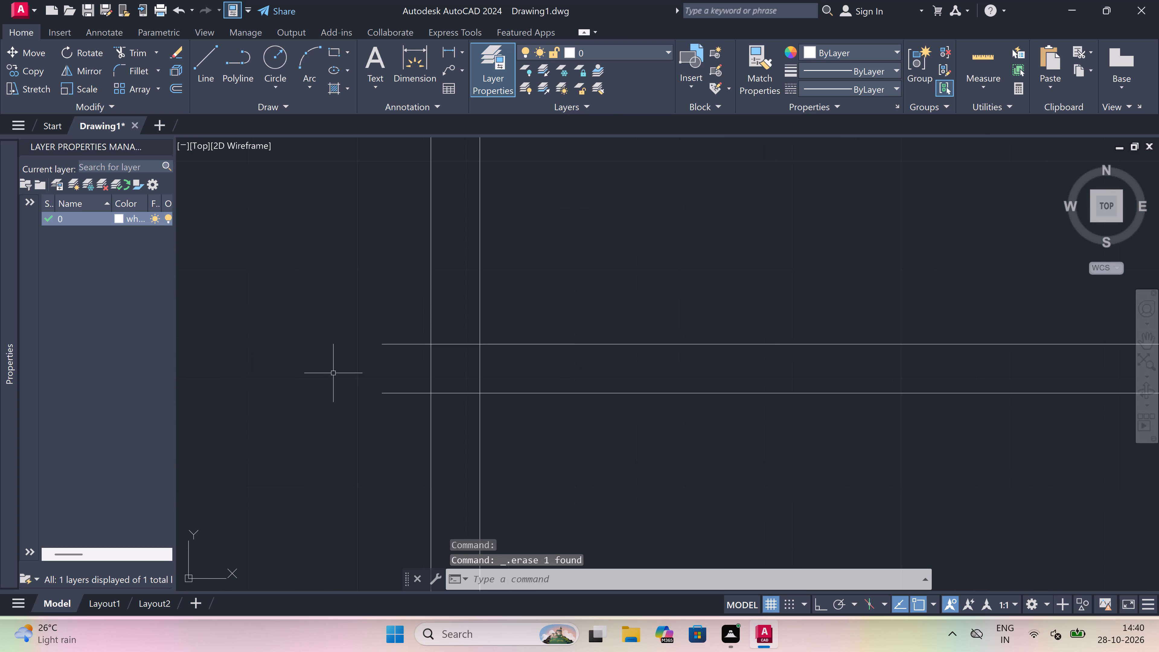
{"action": "type", "text": "tr"}
{"action": "key", "text": "space"}
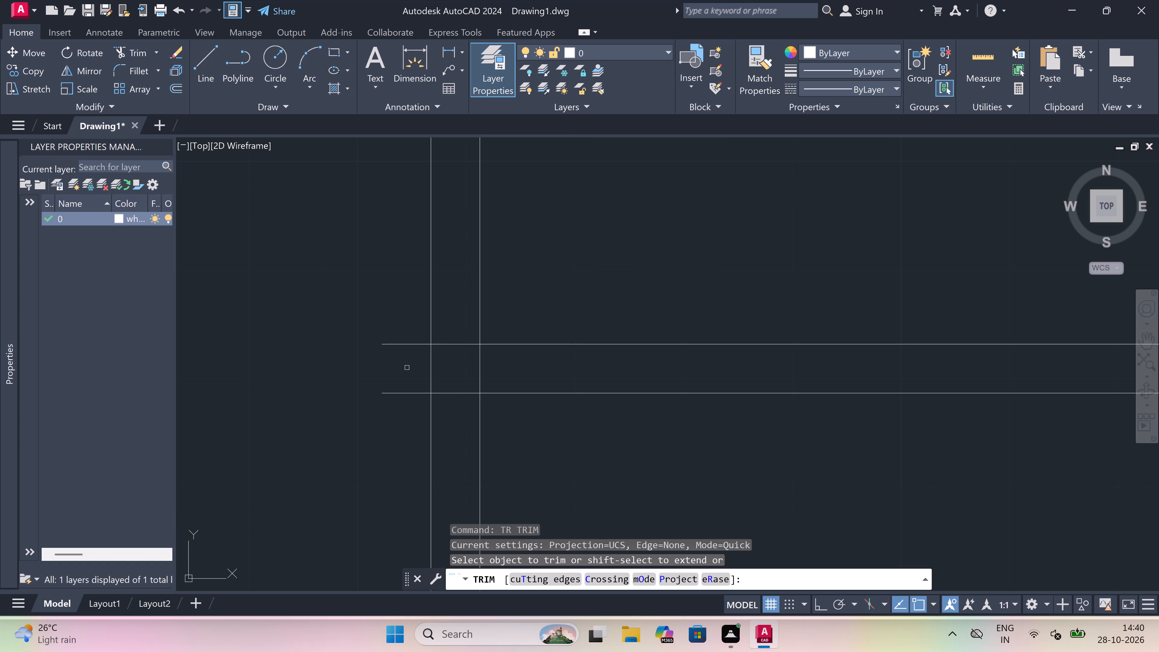
{"action": "left_click_drag", "start_coordinate": [413, 331], "coordinate": [413, 339]}
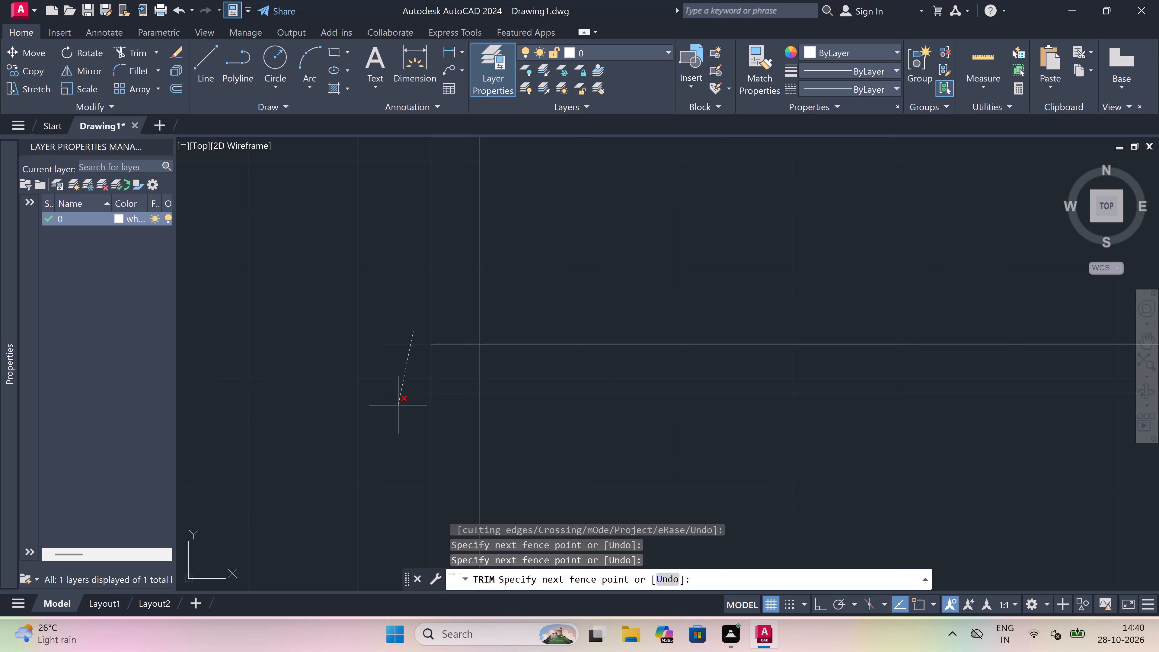
{"action": "left_click_drag", "start_coordinate": [398, 405], "coordinate": [399, 401]}
{"action": "left_click", "coordinate": [458, 315]}
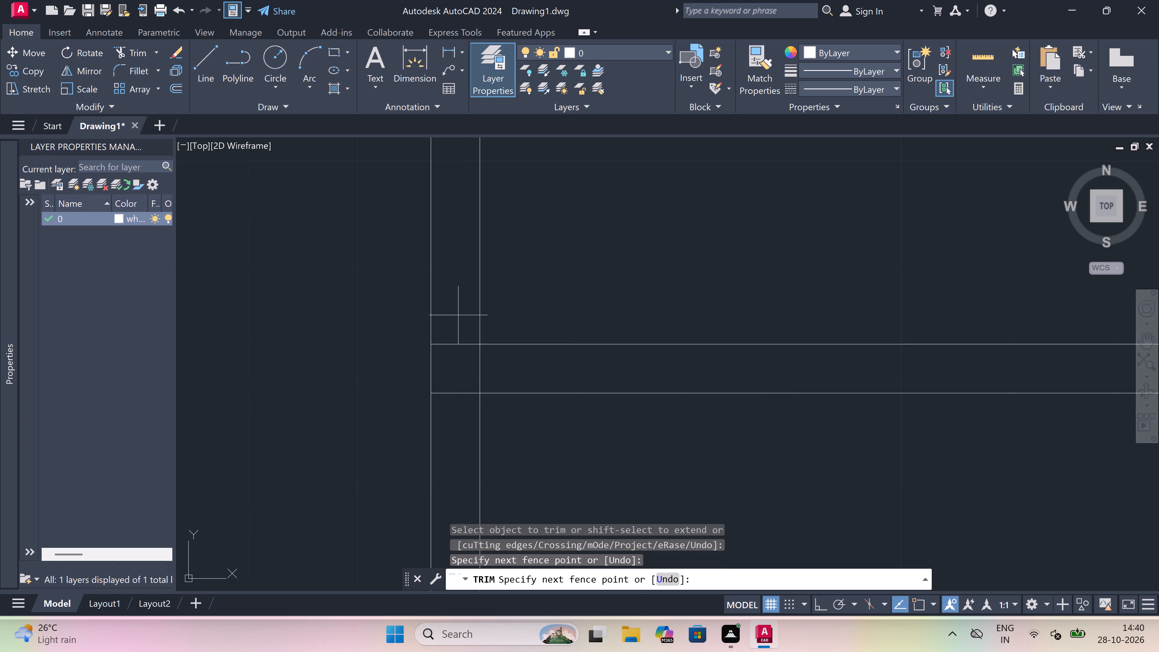
{"action": "left_click", "coordinate": [461, 407]}
{"action": "left_click", "coordinate": [474, 363]}
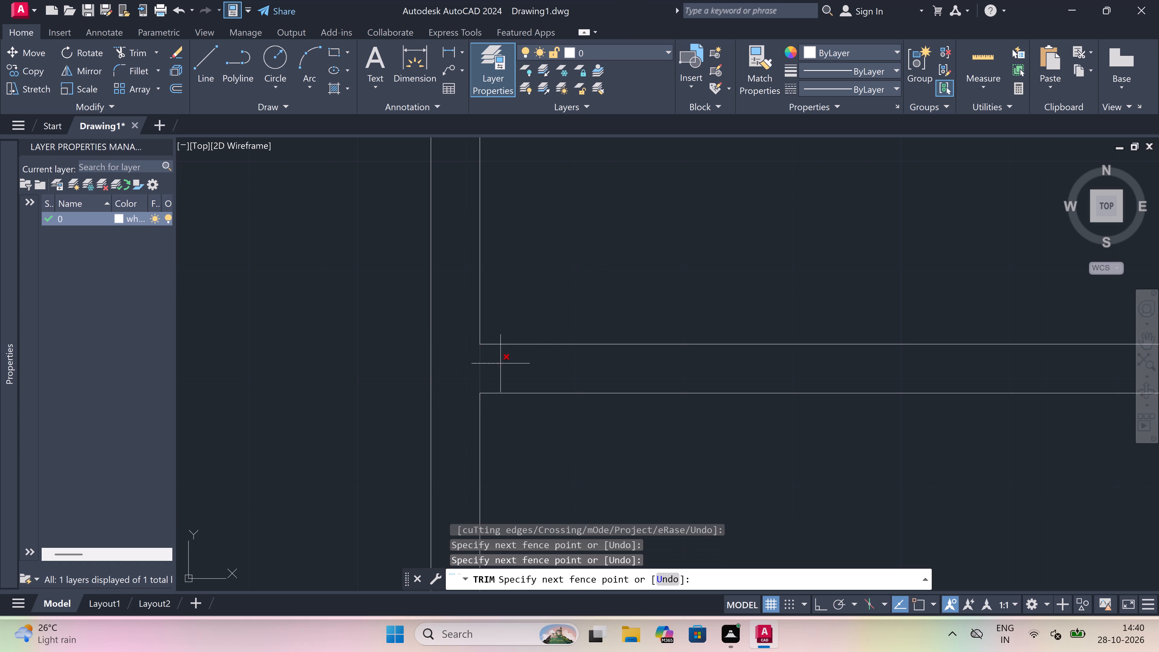
{"action": "left_click", "coordinate": [500, 363]}
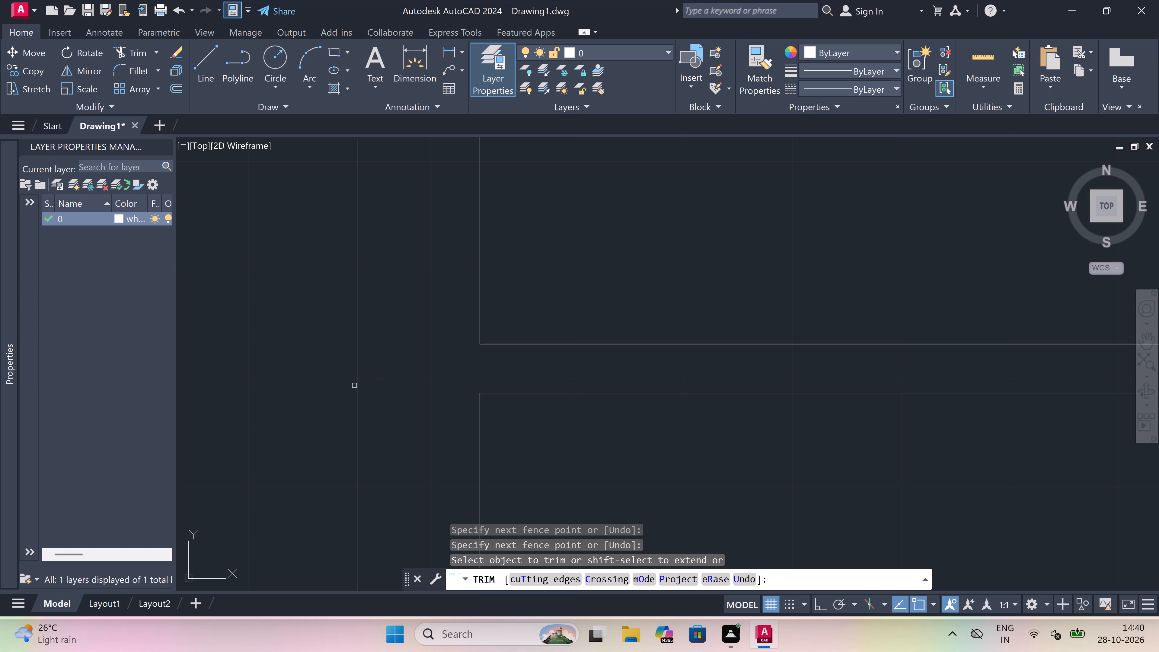
Trim the outer wall's inner face between the moved wall's two lines at its east end.
{"action": "scroll", "coordinate": [354, 385], "scroll_direction": "down", "scroll_amount": 4}
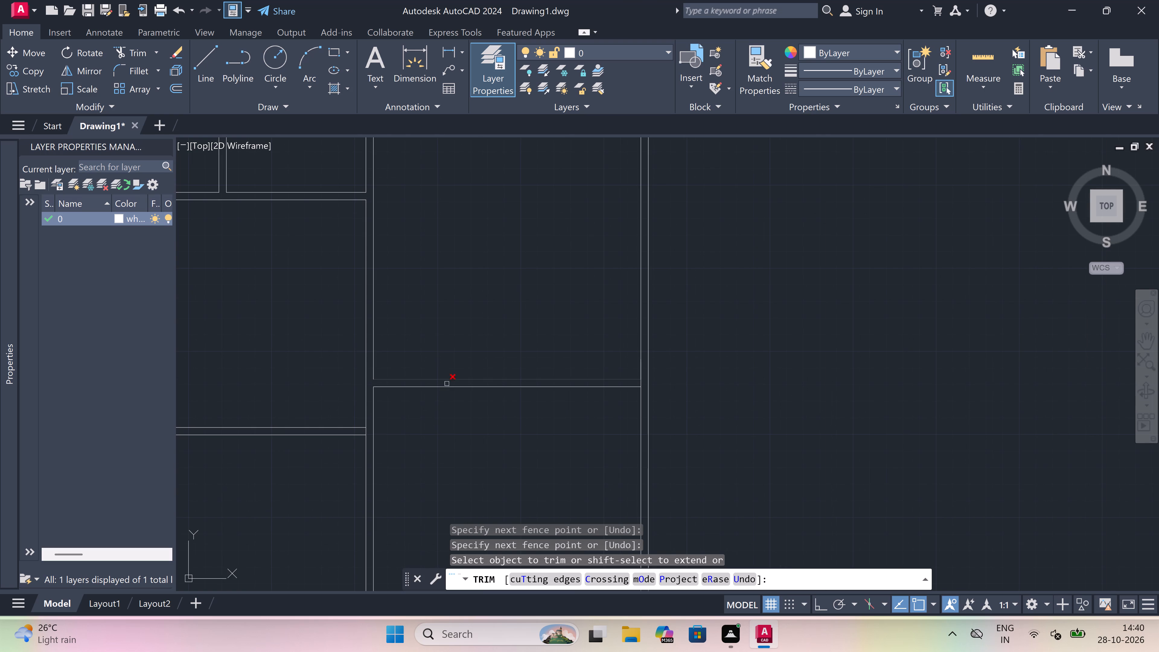
{"action": "scroll", "coordinate": [625, 381], "scroll_direction": "up", "scroll_amount": 2}
{"action": "scroll", "coordinate": [673, 392], "scroll_direction": "up", "scroll_amount": 1}
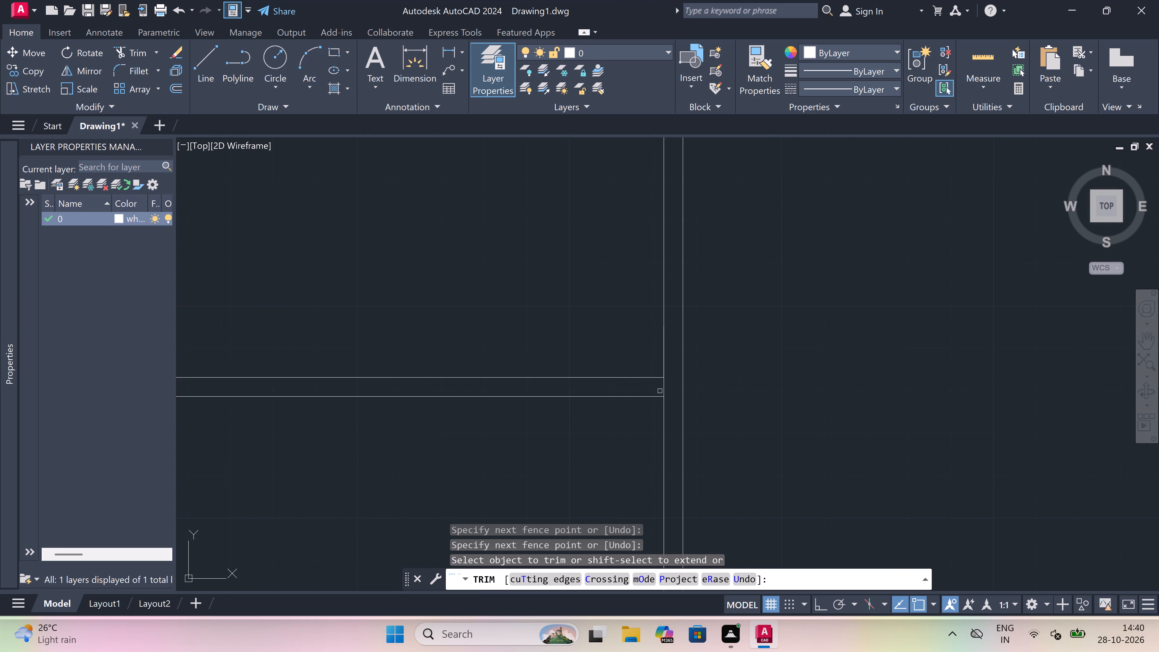
{"action": "scroll", "coordinate": [667, 386], "scroll_direction": "up", "scroll_amount": 2}
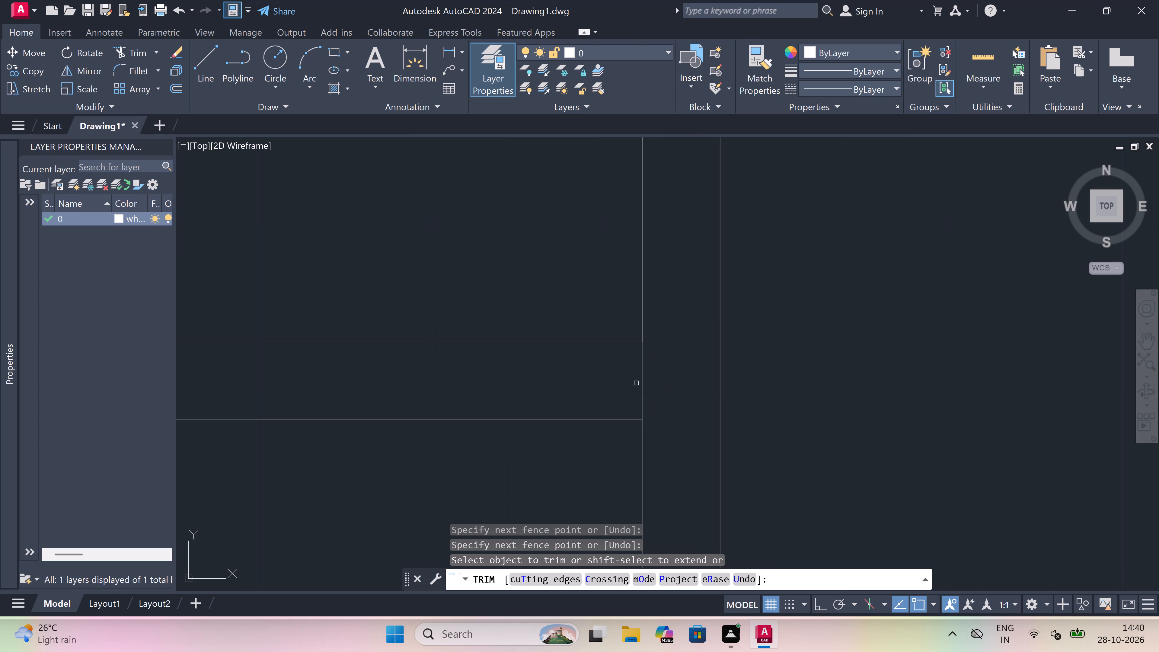
{"action": "left_click", "coordinate": [636, 383]}
{"action": "left_click", "coordinate": [669, 379]}
{"action": "scroll", "coordinate": [651, 380], "scroll_direction": "down", "scroll_amount": 5}
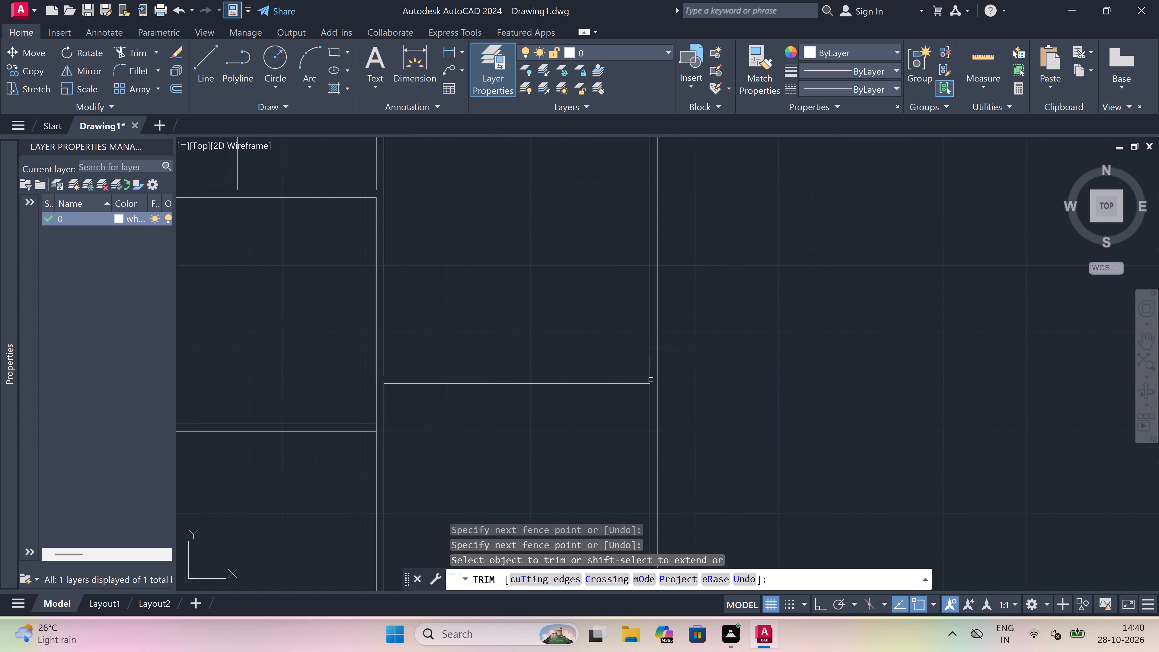
{"action": "scroll", "coordinate": [651, 380], "scroll_direction": "down", "scroll_amount": 3}
{"action": "scroll", "coordinate": [625, 393], "scroll_direction": "up", "scroll_amount": 2}
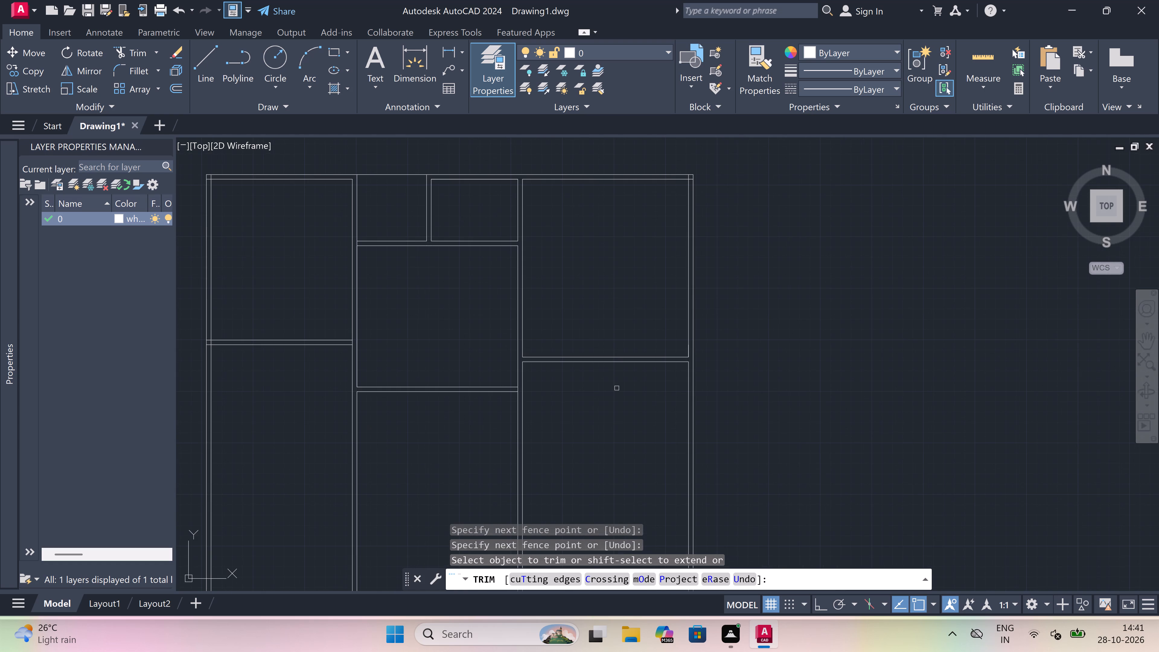
{"action": "key", "text": "Escape"}
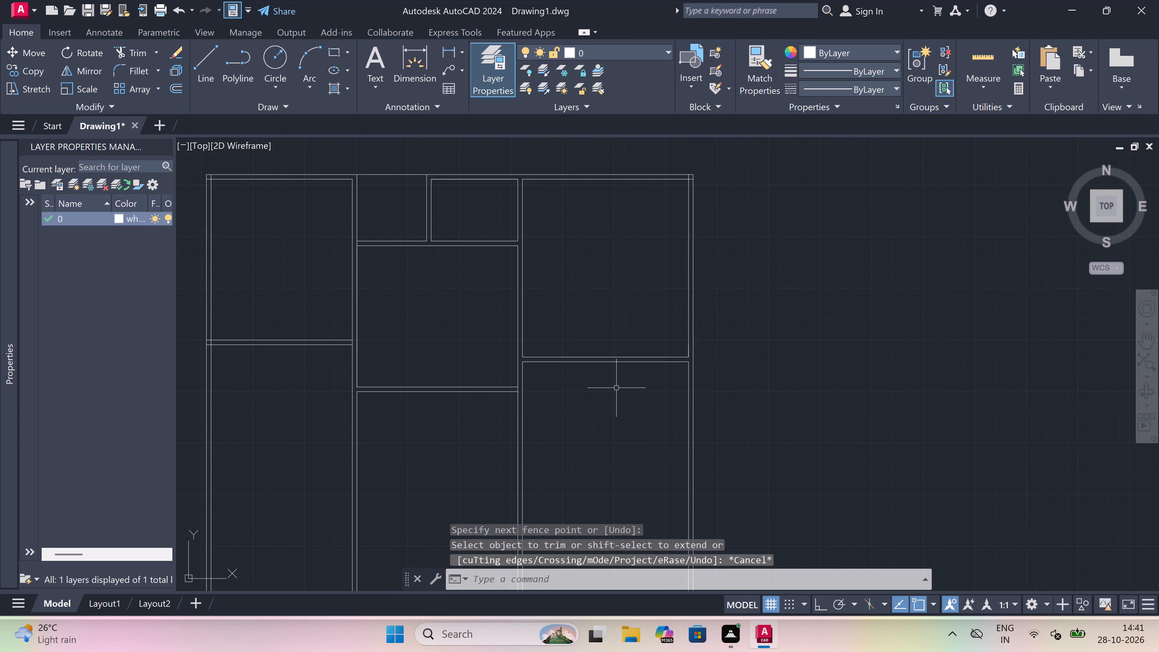
Offset the lower face of the east room's bottom wall 6' downward.
{"action": "type", "text": "o"}
{"action": "key", "text": "space"}
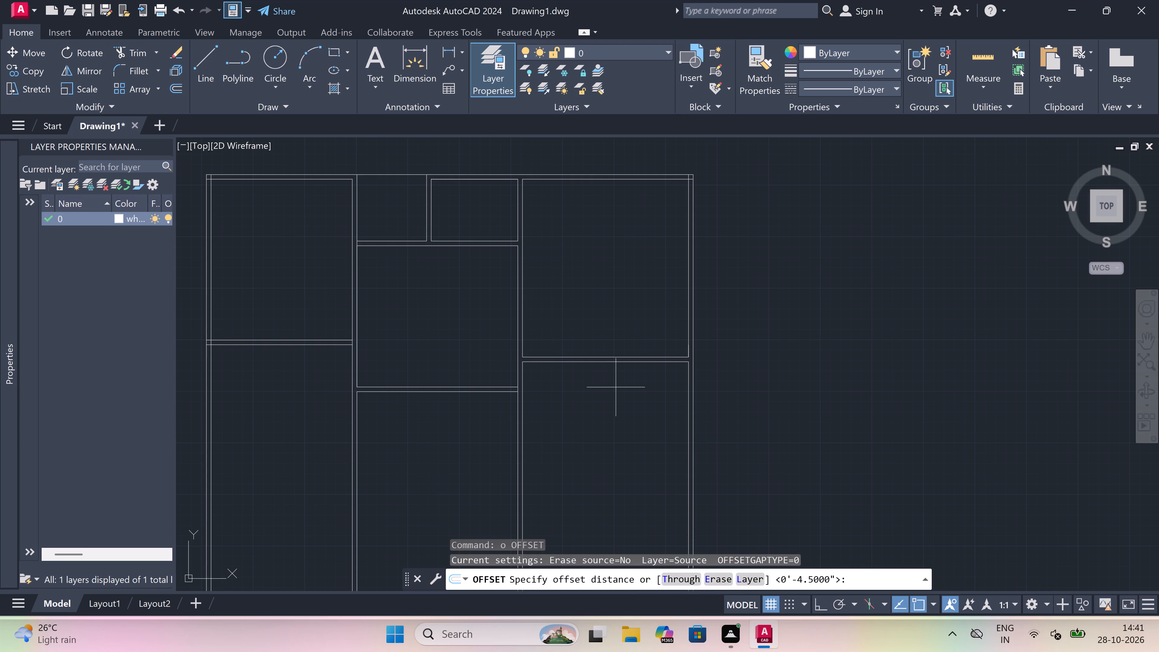
{"action": "scroll", "coordinate": [616, 387], "scroll_direction": "up", "scroll_amount": 2}
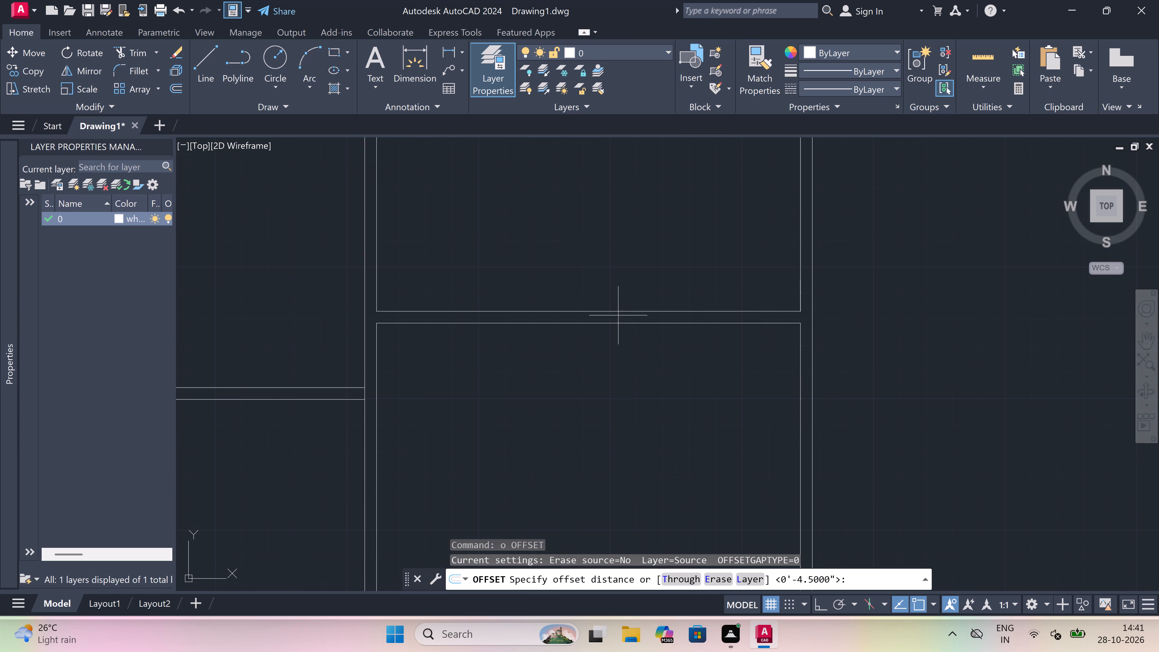
{"action": "left_click", "coordinate": [609, 324]}
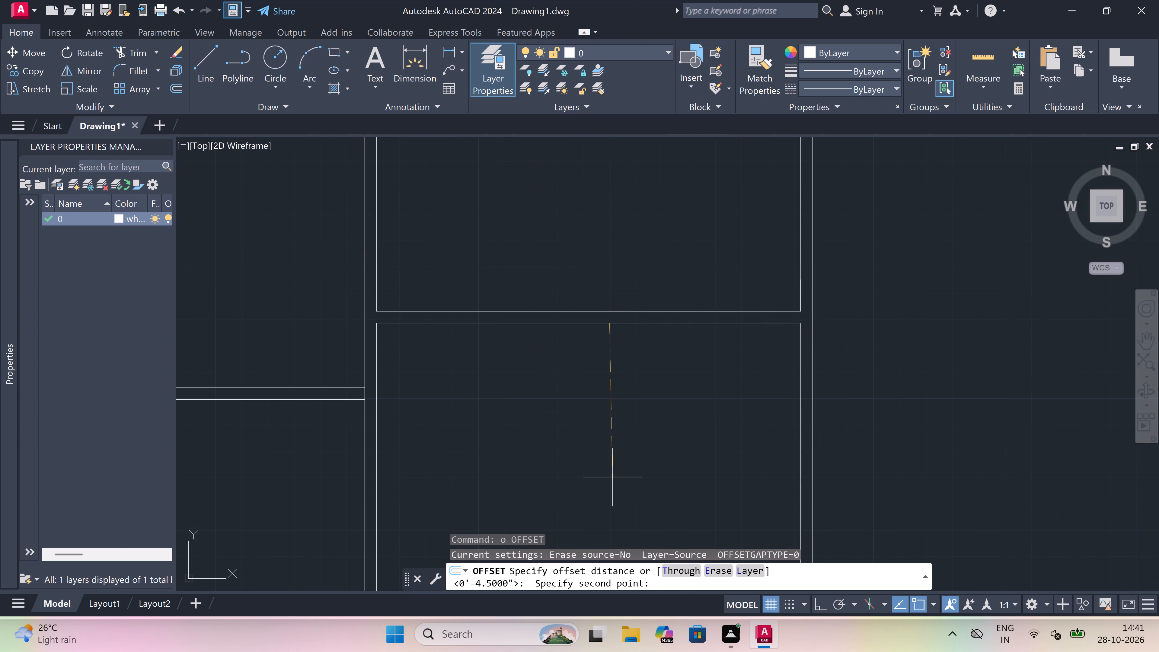
{"action": "key", "text": "6"}
{"action": "type", "text": "'"}
{"action": "key", "text": "space"}
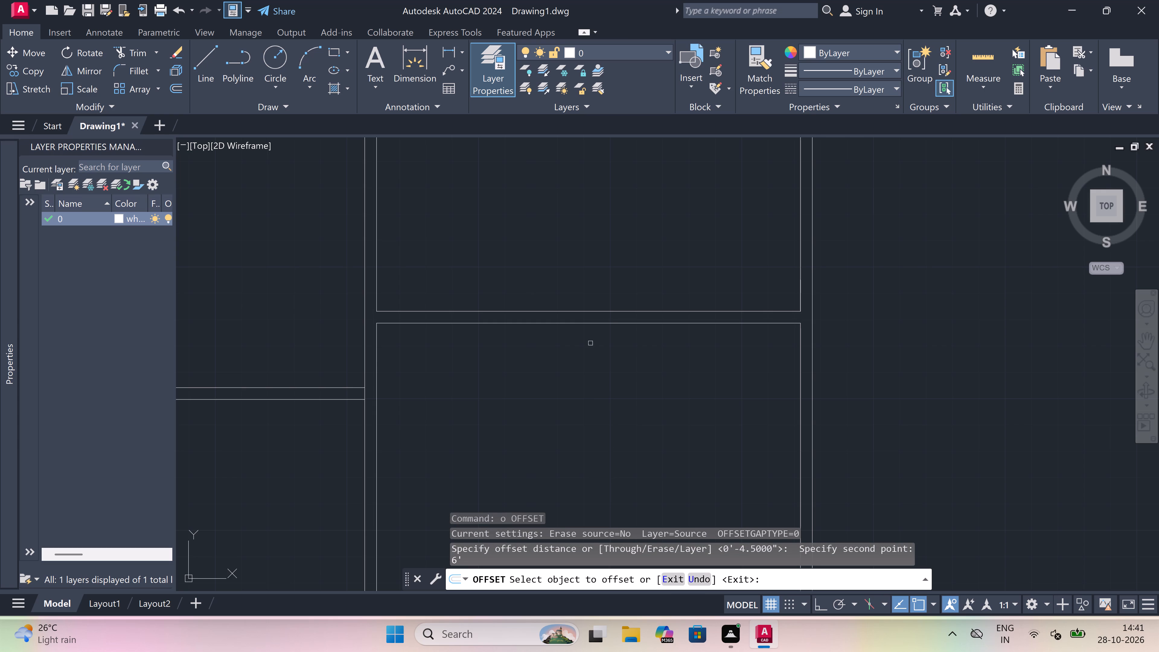
{"action": "scroll", "coordinate": [588, 292], "scroll_direction": "down", "scroll_amount": 2}
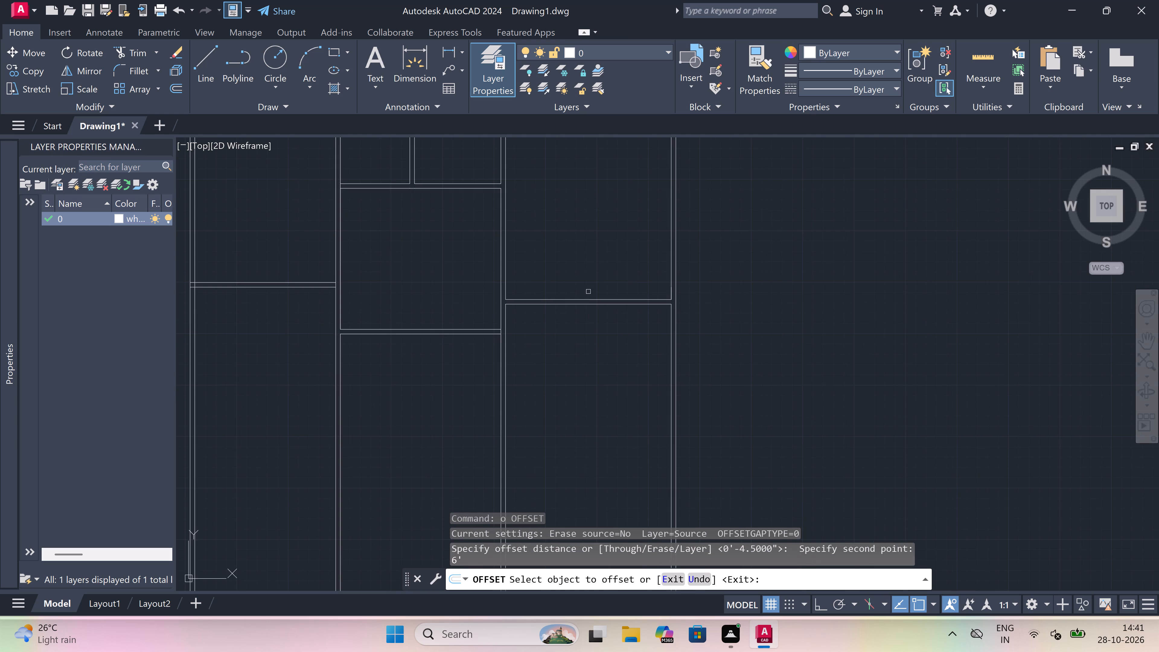
{"action": "scroll", "coordinate": [588, 307], "scroll_direction": "up", "scroll_amount": 1}
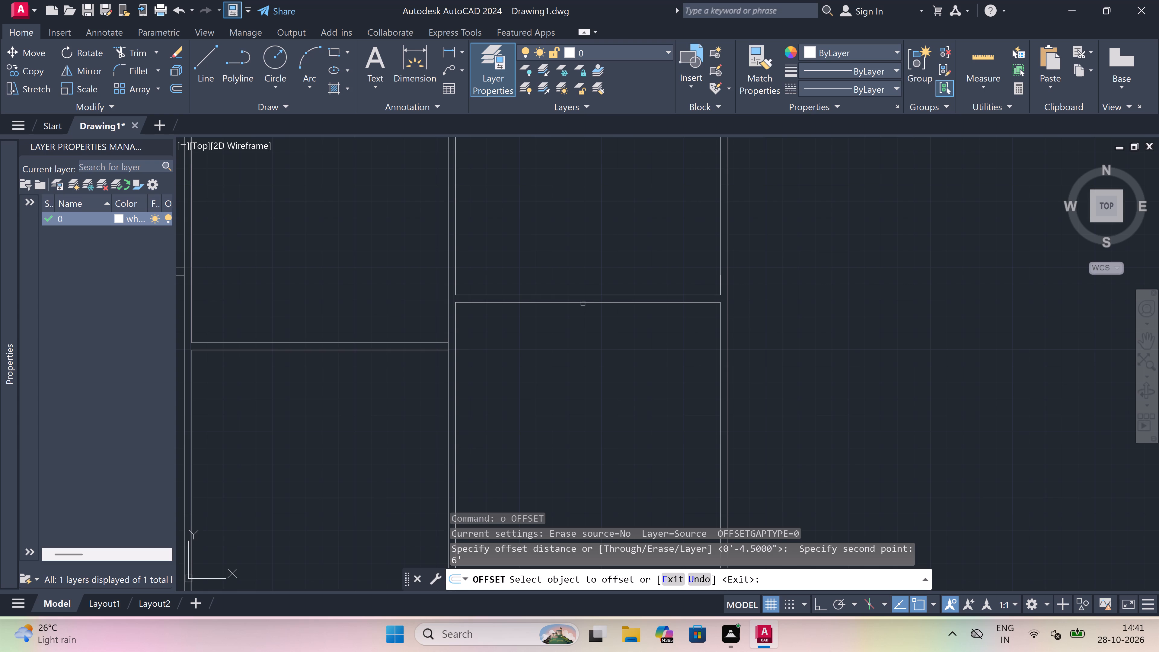
{"action": "left_click_drag", "start_coordinate": [583, 303], "coordinate": [583, 310]}
{"action": "left_click", "coordinate": [572, 422]}
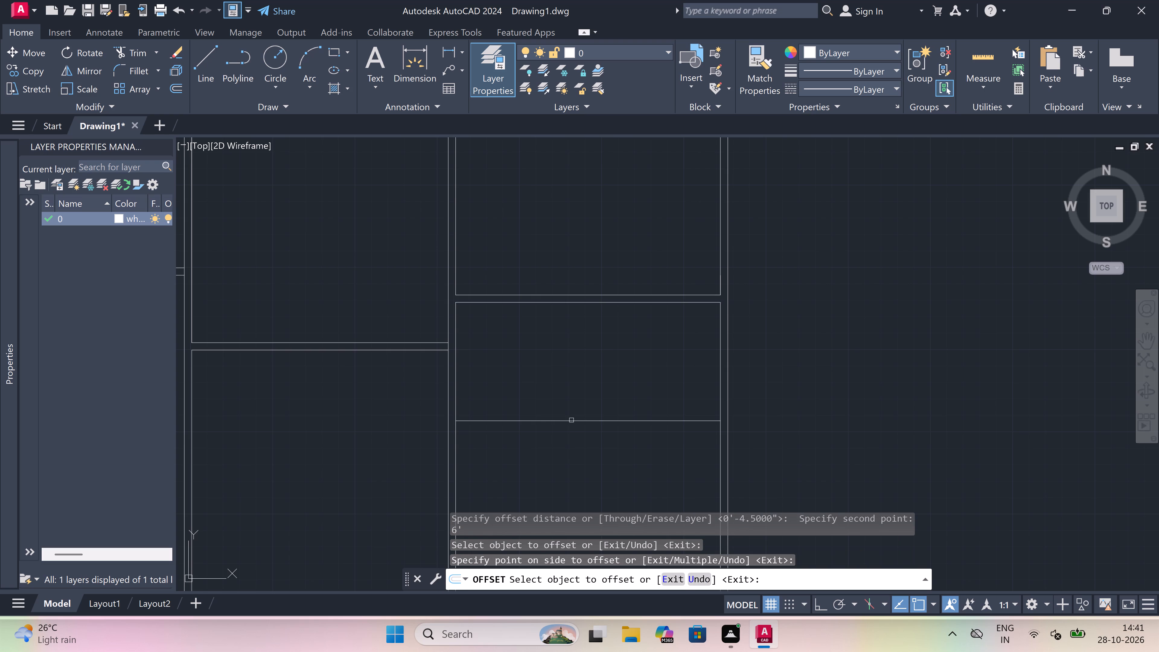
{"action": "key", "text": "Escape"}
Offset the new horizontal line 4.5" downward to give the wall below the east room its thickness.
{"action": "key", "text": "space"}
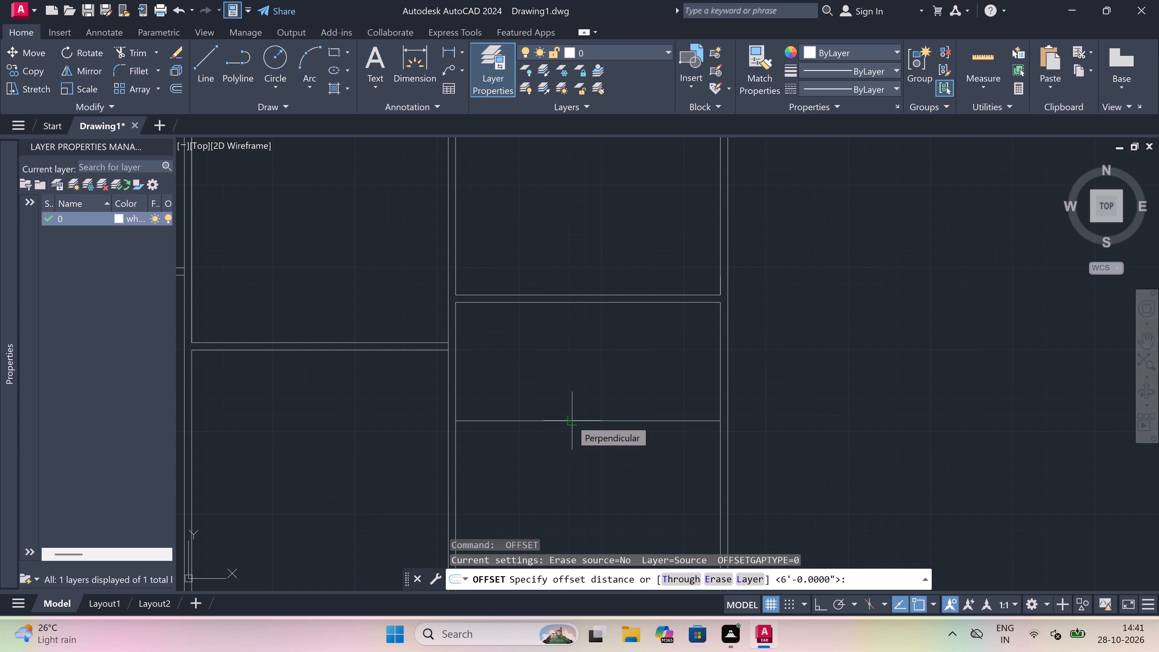
{"action": "left_click", "coordinate": [571, 420]}
{"action": "type", "text": "4.5"}
{"action": "type", "text": "\""}
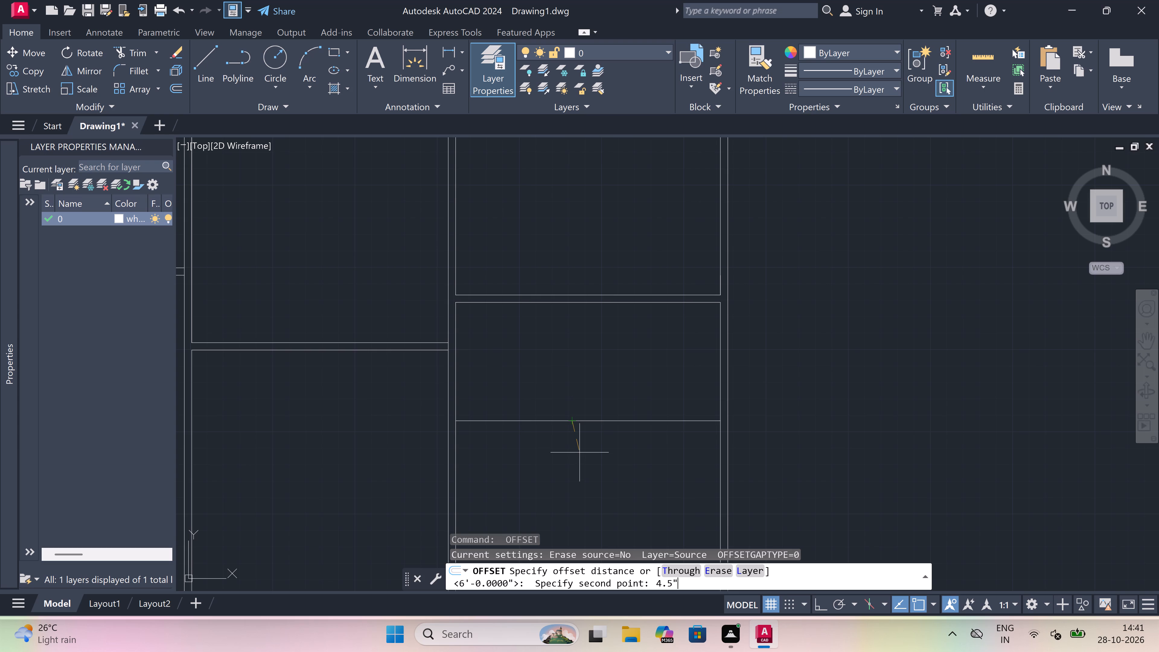
{"action": "key", "text": "space"}
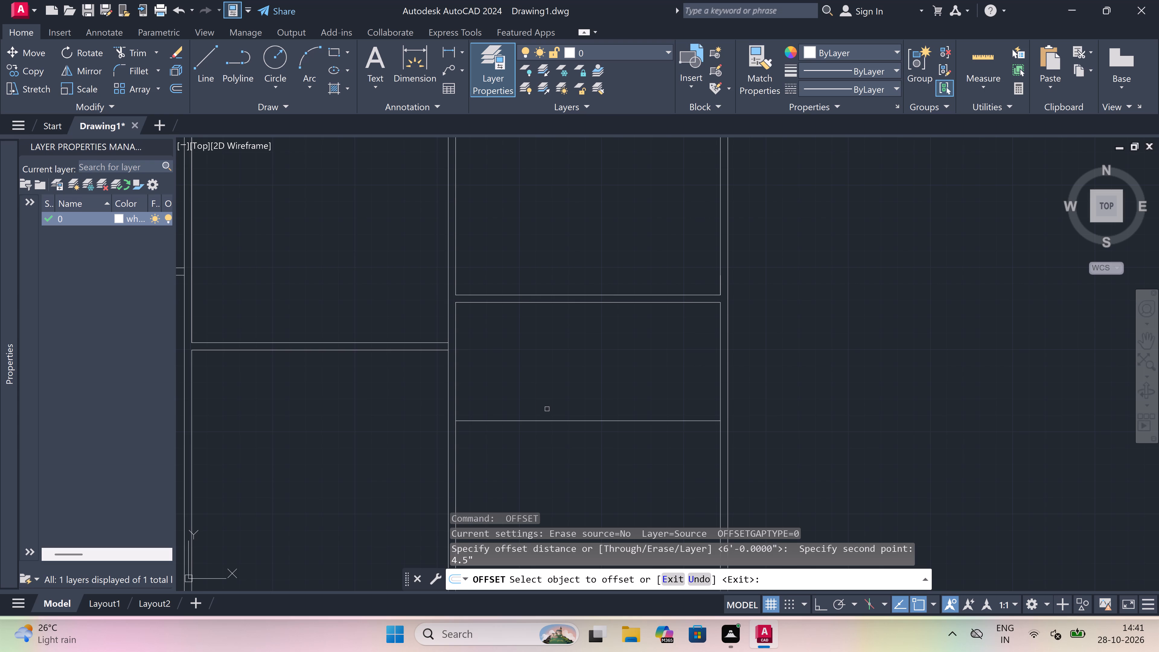
{"action": "left_click_drag", "start_coordinate": [544, 420], "coordinate": [539, 440]}
{"action": "left_click", "coordinate": [512, 480]}
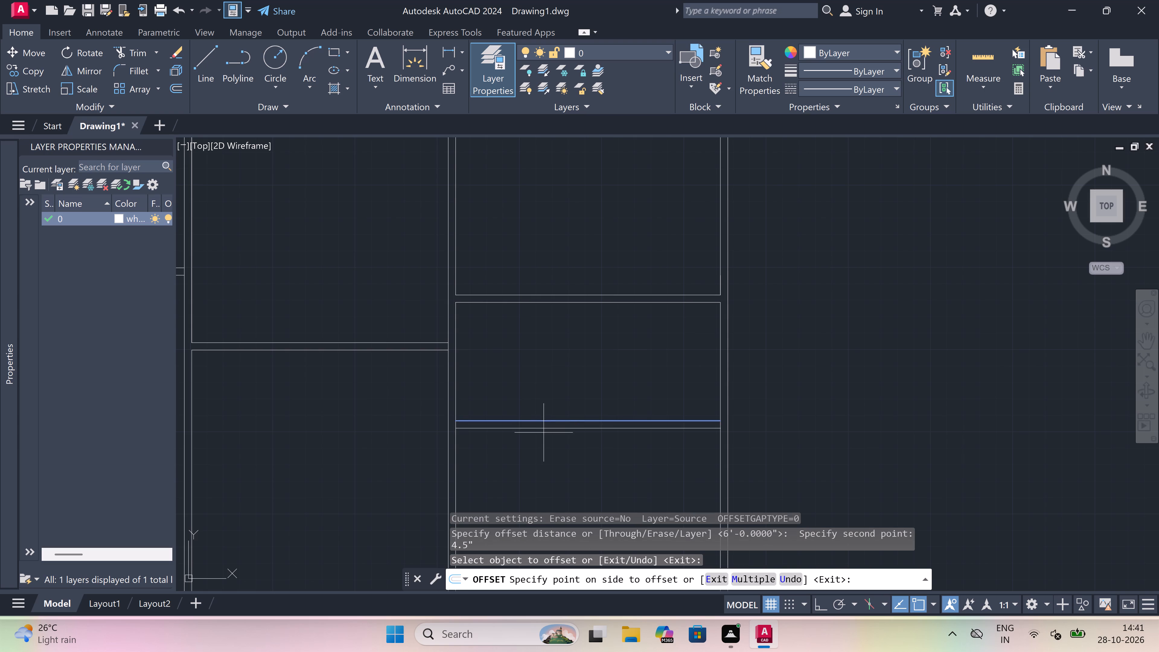
{"action": "key", "text": "Escape"}
Offset the lower face of the newest east-side wall 4' downward.
{"action": "scroll", "coordinate": [580, 342], "scroll_direction": "down", "scroll_amount": 3}
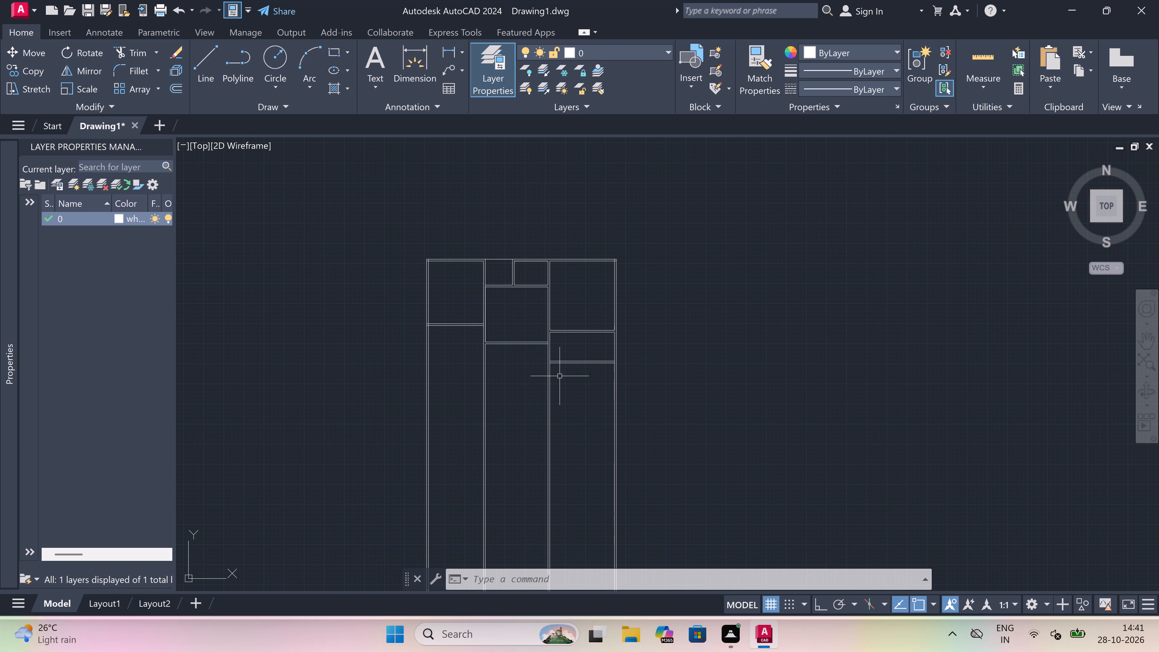
{"action": "scroll", "coordinate": [560, 376], "scroll_direction": "down", "scroll_amount": 2}
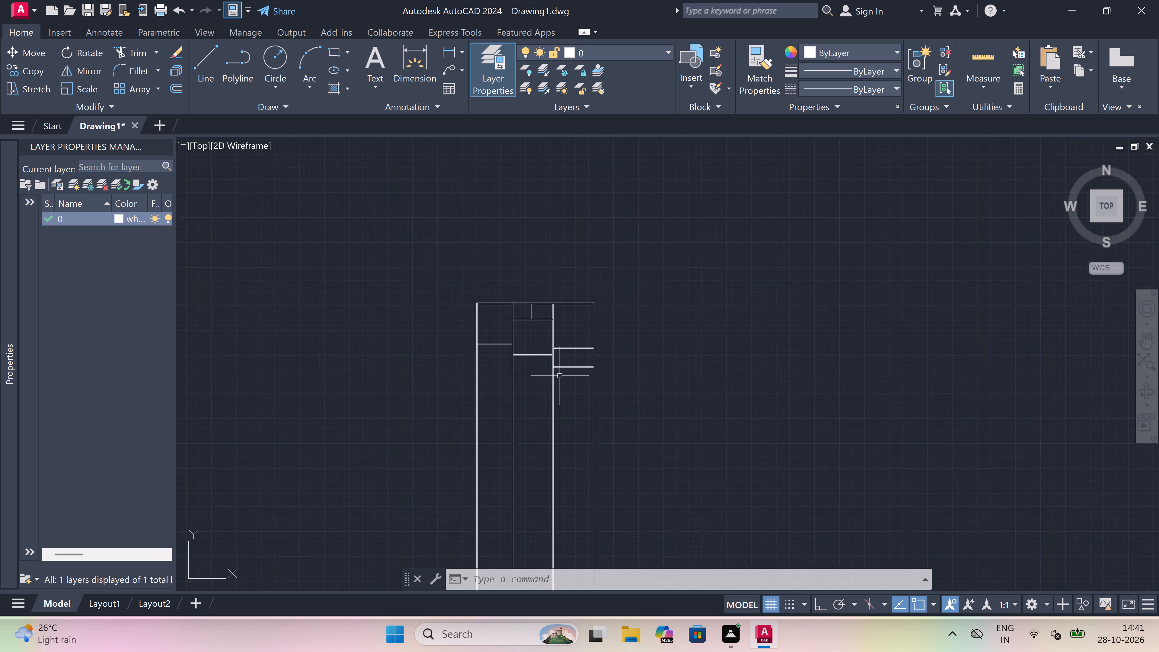
{"action": "scroll", "coordinate": [557, 392], "scroll_direction": "up", "scroll_amount": 3}
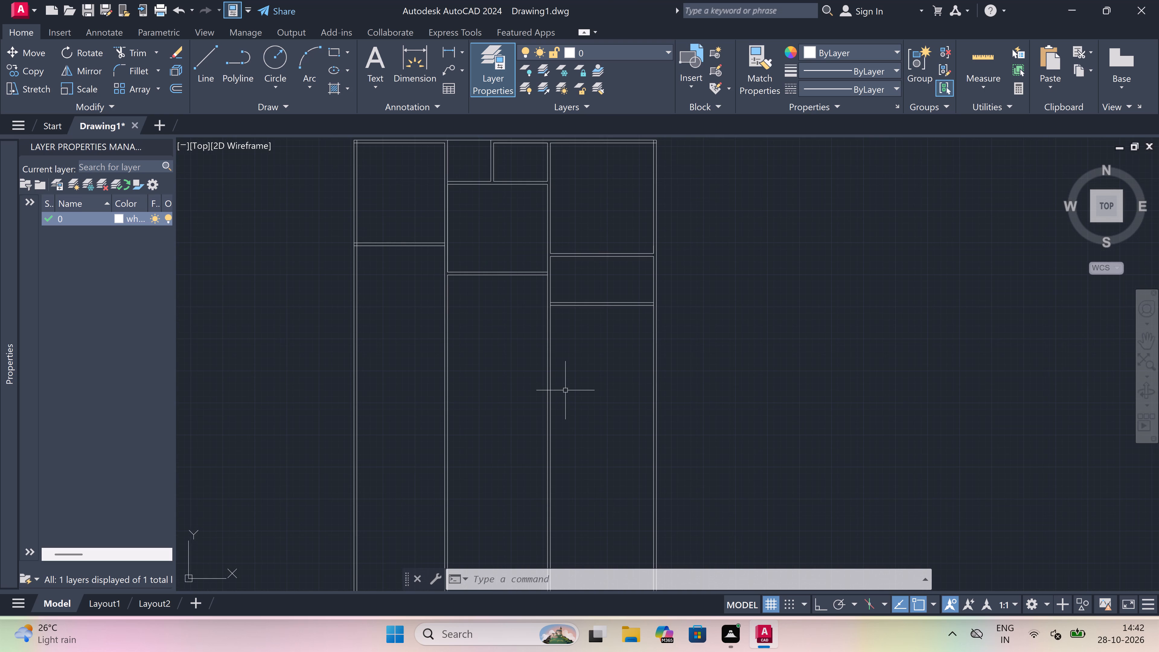
{"action": "key", "text": "space"}
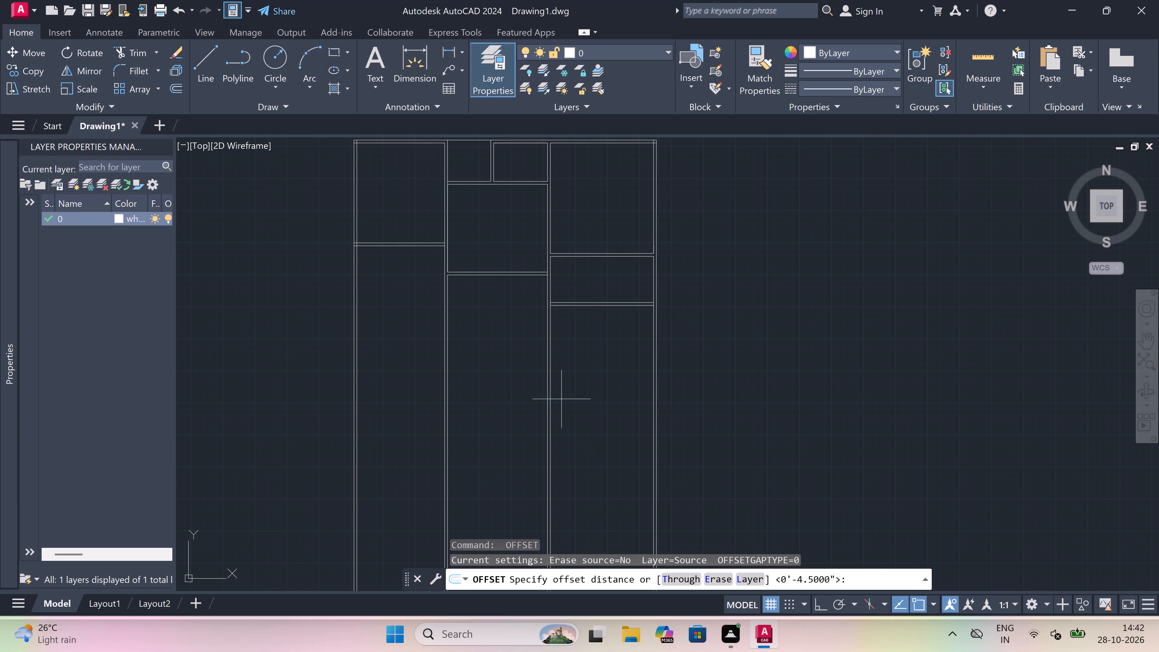
{"action": "scroll", "coordinate": [567, 399], "scroll_direction": "up", "scroll_amount": 1}
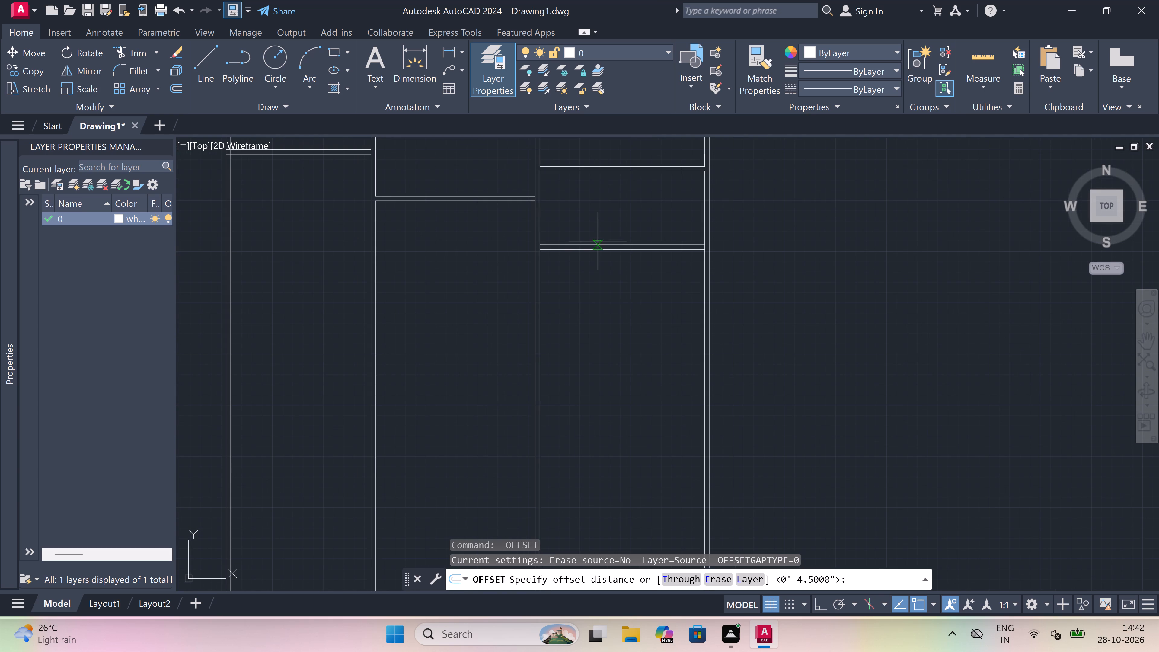
{"action": "left_click", "coordinate": [601, 250]}
{"action": "scroll", "coordinate": [601, 250], "scroll_direction": "up", "scroll_amount": 2}
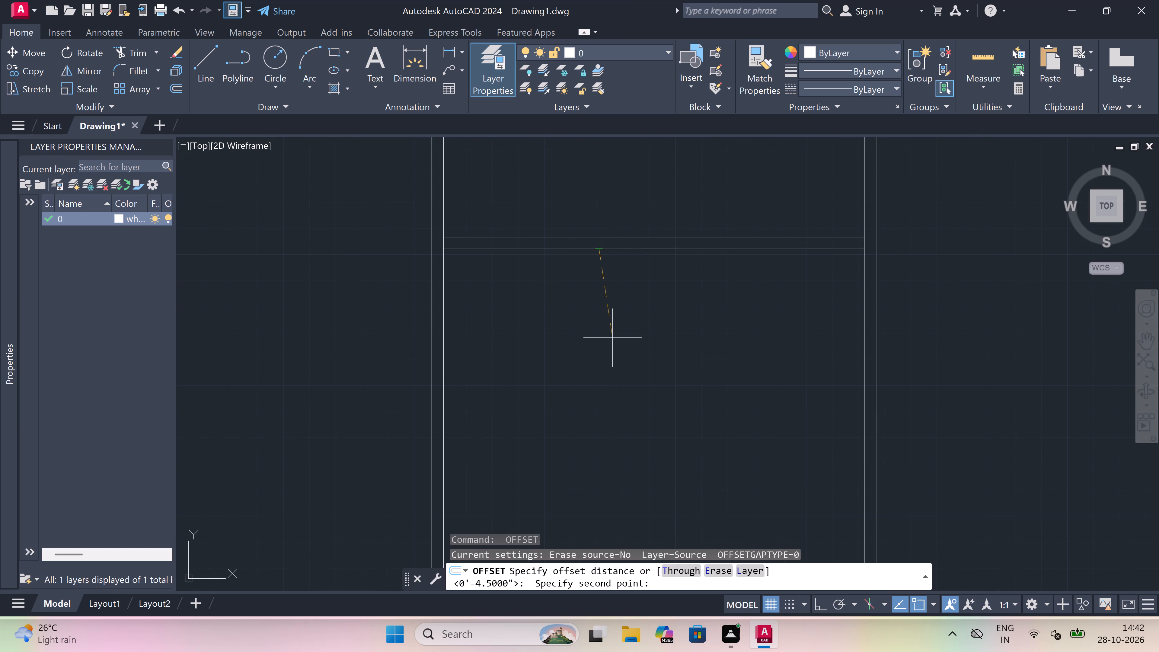
{"action": "type", "text": "4'"}
{"action": "key", "text": "space"}
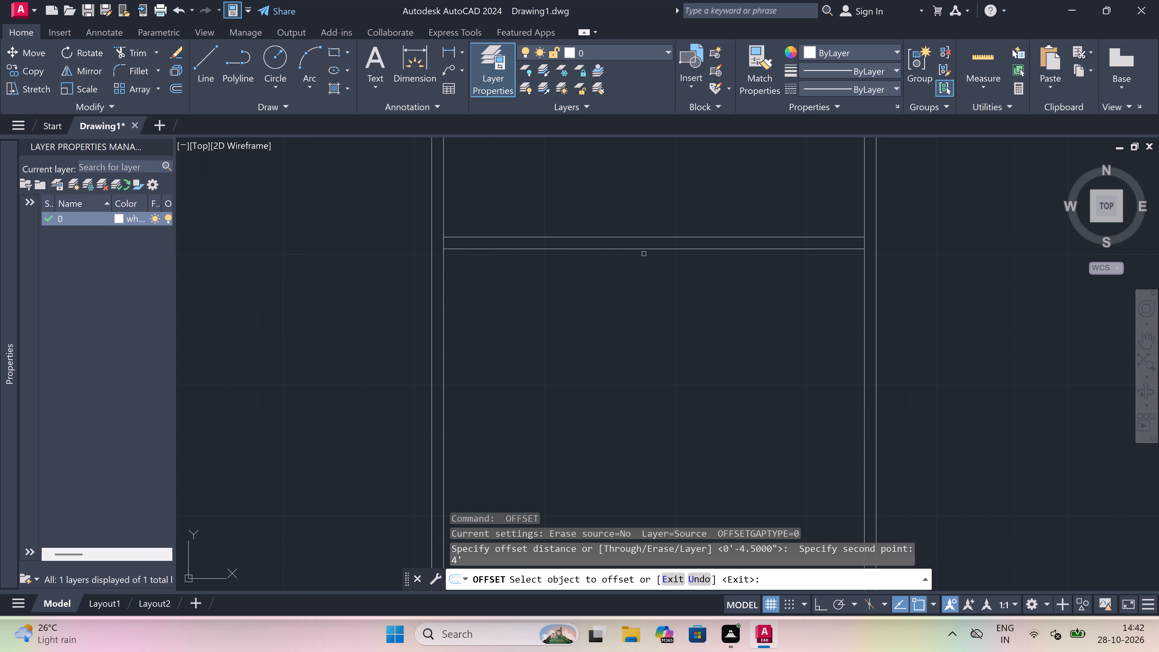
{"action": "left_click_drag", "start_coordinate": [638, 249], "coordinate": [648, 300]}
{"action": "left_click", "coordinate": [648, 354]}
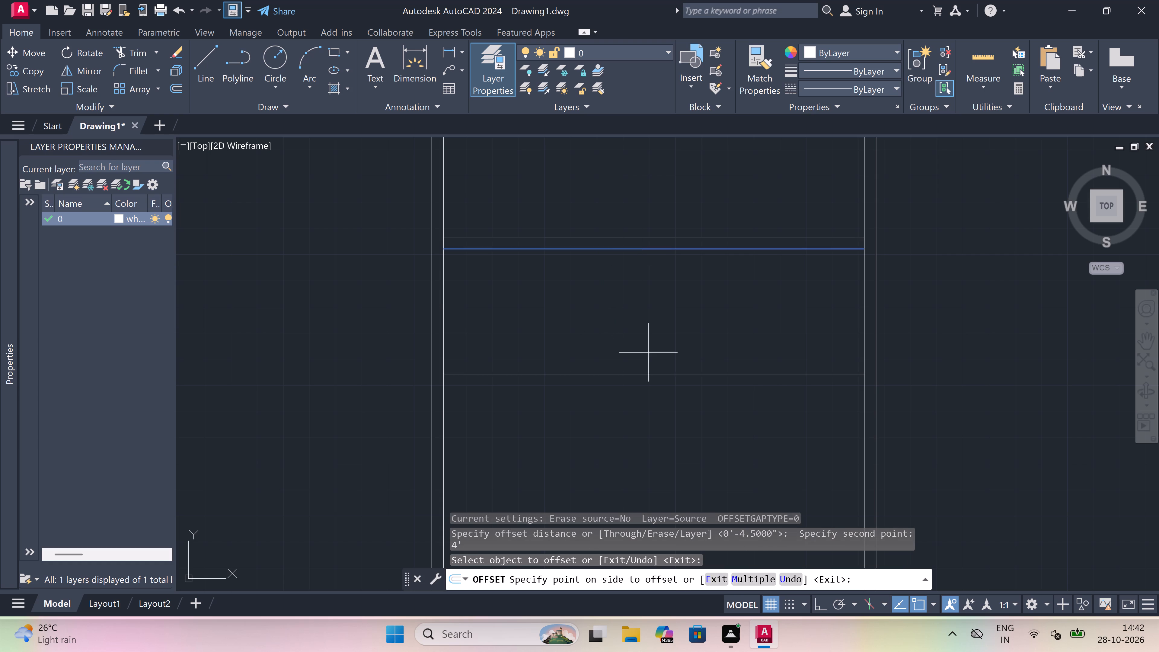
{"action": "key", "text": "Escape"}
Offset the newest east-side horizontal line 4.5" downward to give that cross wall its thickness.
{"action": "key", "text": "space"}
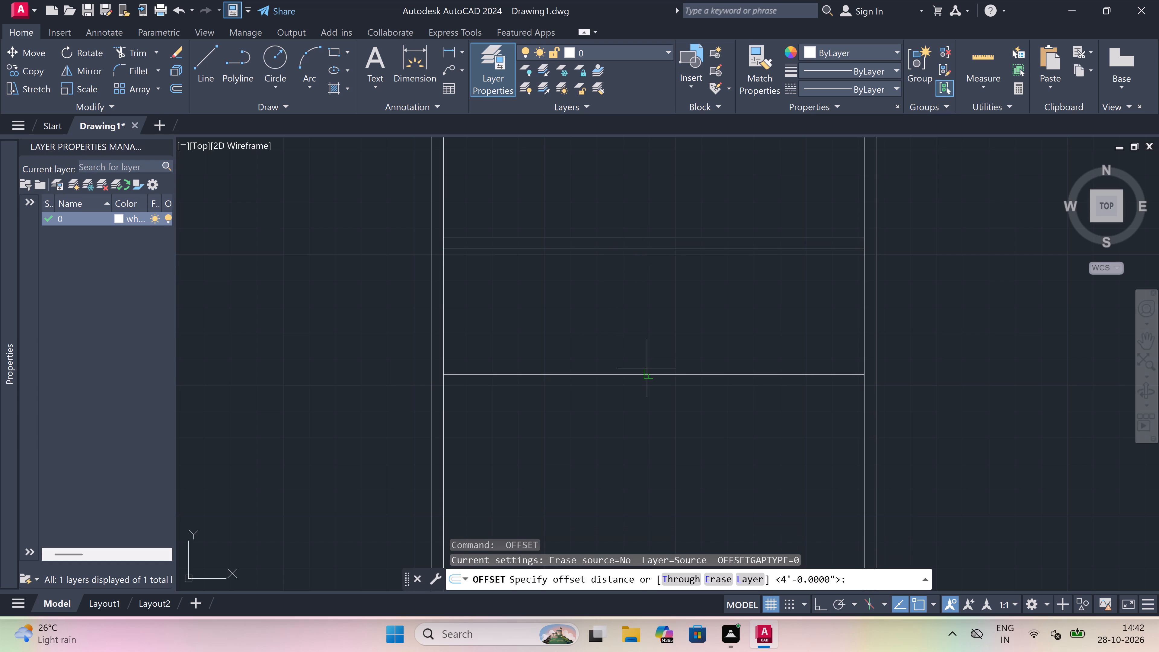
{"action": "left_click", "coordinate": [647, 368]}
{"action": "type", "text": "4.5"}
{"action": "key", "text": "shift+quotedbl"}
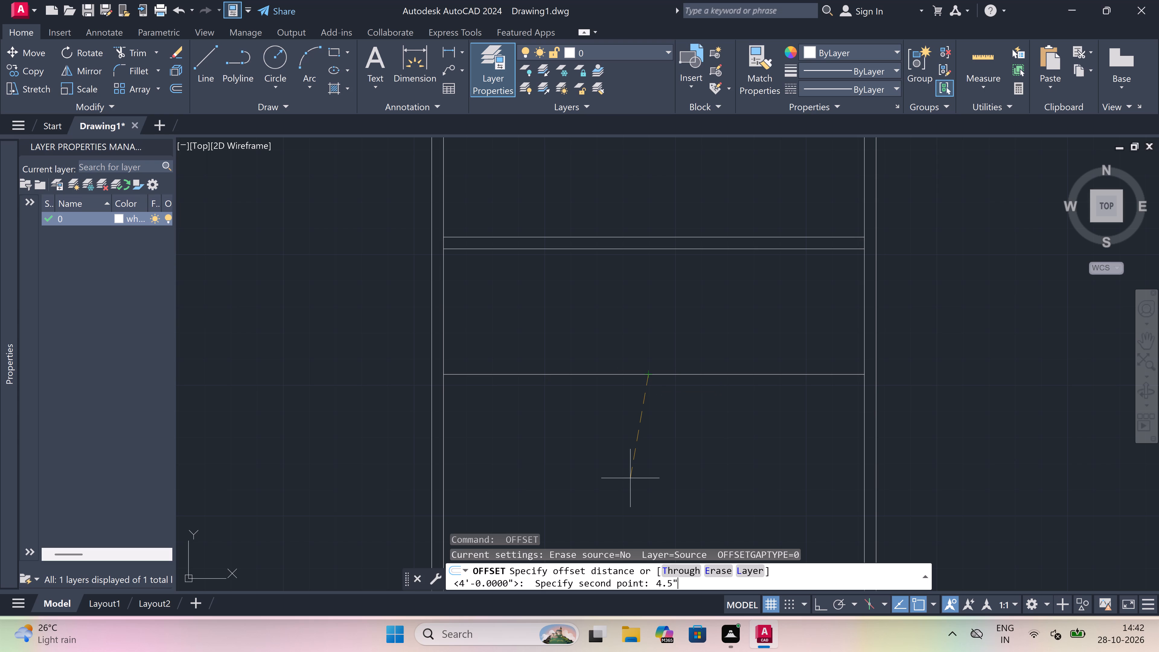
{"action": "key", "text": "space"}
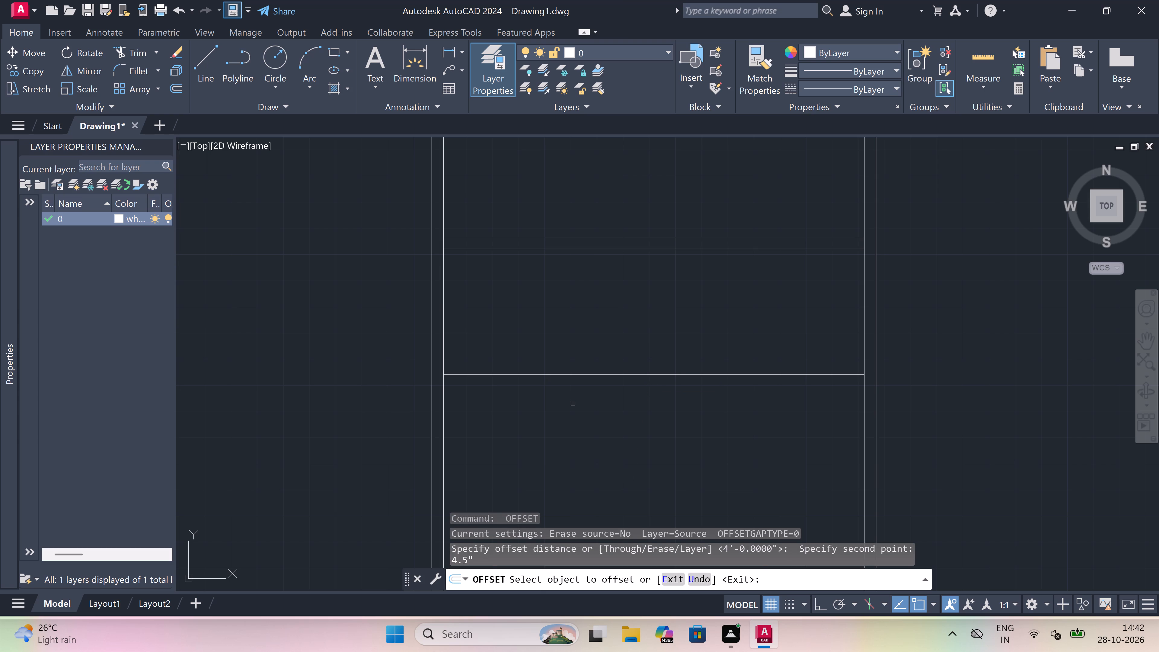
{"action": "scroll", "coordinate": [573, 403], "scroll_direction": "down", "scroll_amount": 1}
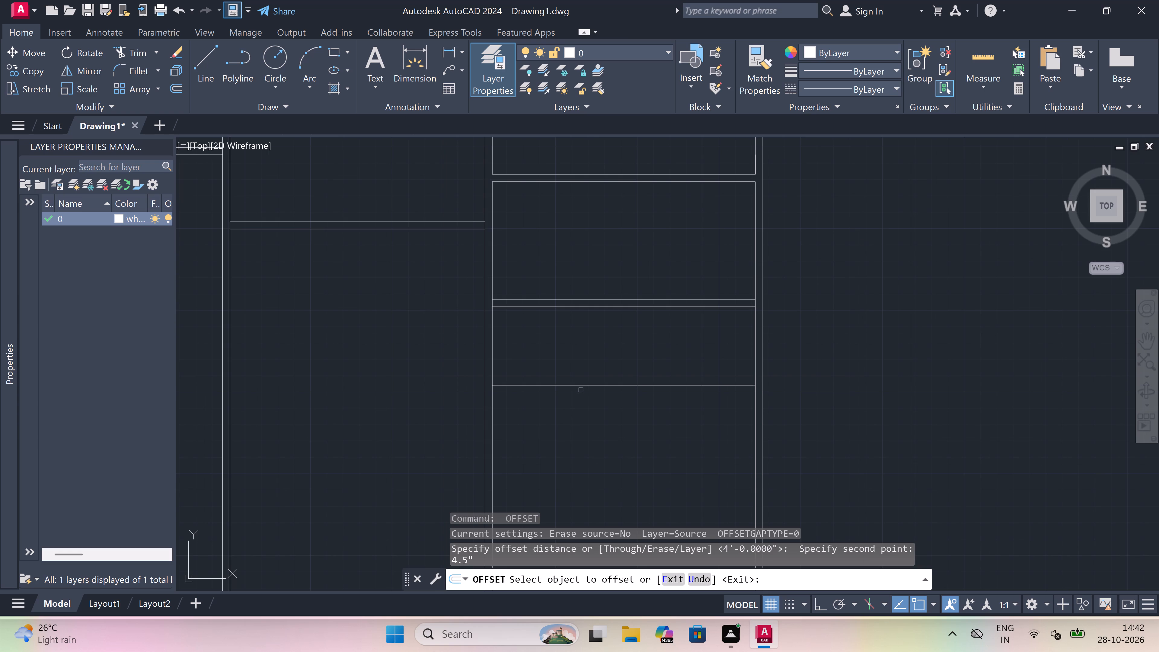
{"action": "left_click_drag", "start_coordinate": [581, 385], "coordinate": [582, 389]}
{"action": "left_click", "coordinate": [579, 417]}
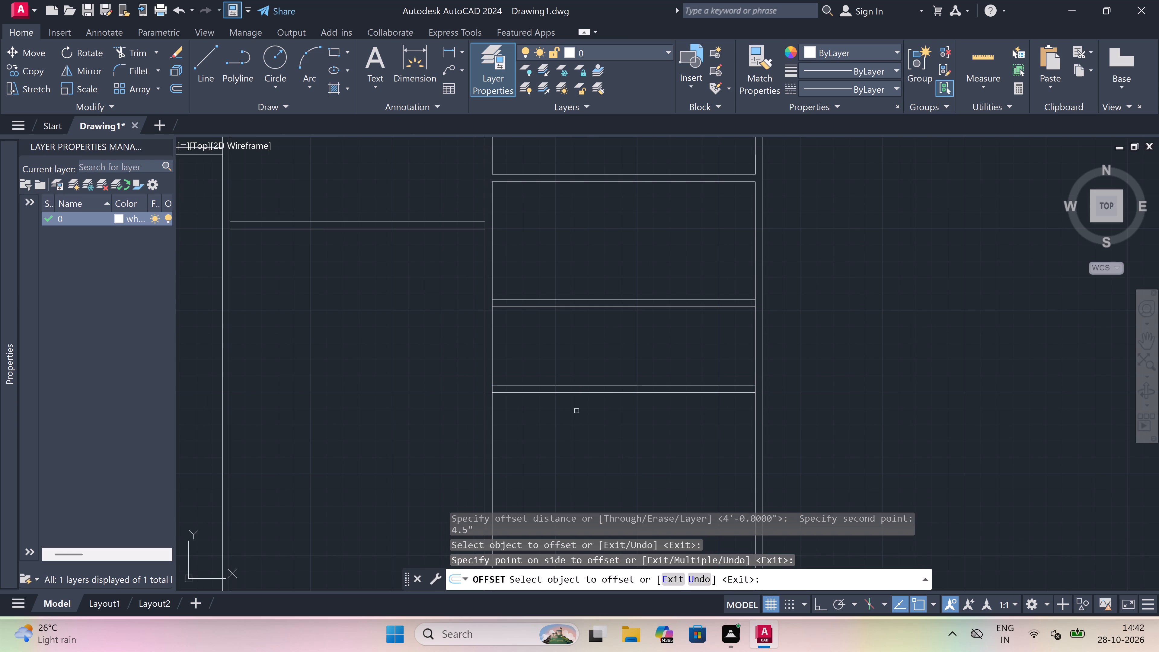
{"action": "key", "text": "Escape"}
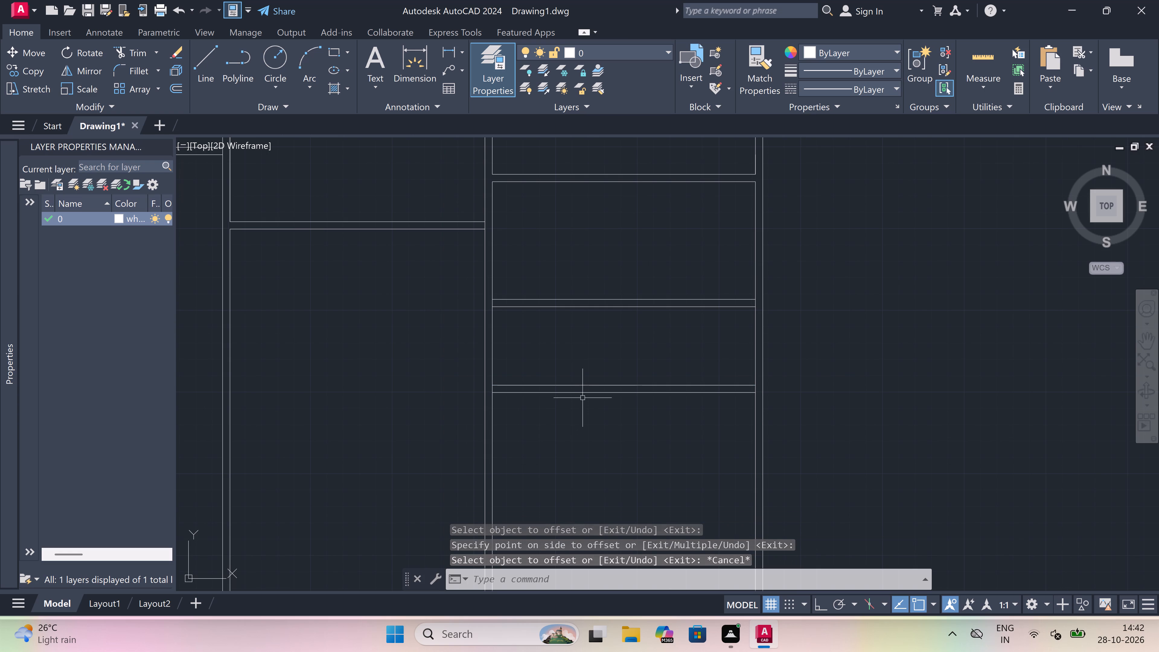
With Ortho on, offset the lower face of the lowest east-side cross wall 11' downward.
{"action": "scroll", "coordinate": [595, 378], "scroll_direction": "down", "scroll_amount": 4}
{"action": "scroll", "coordinate": [591, 396], "scroll_direction": "up", "scroll_amount": 2}
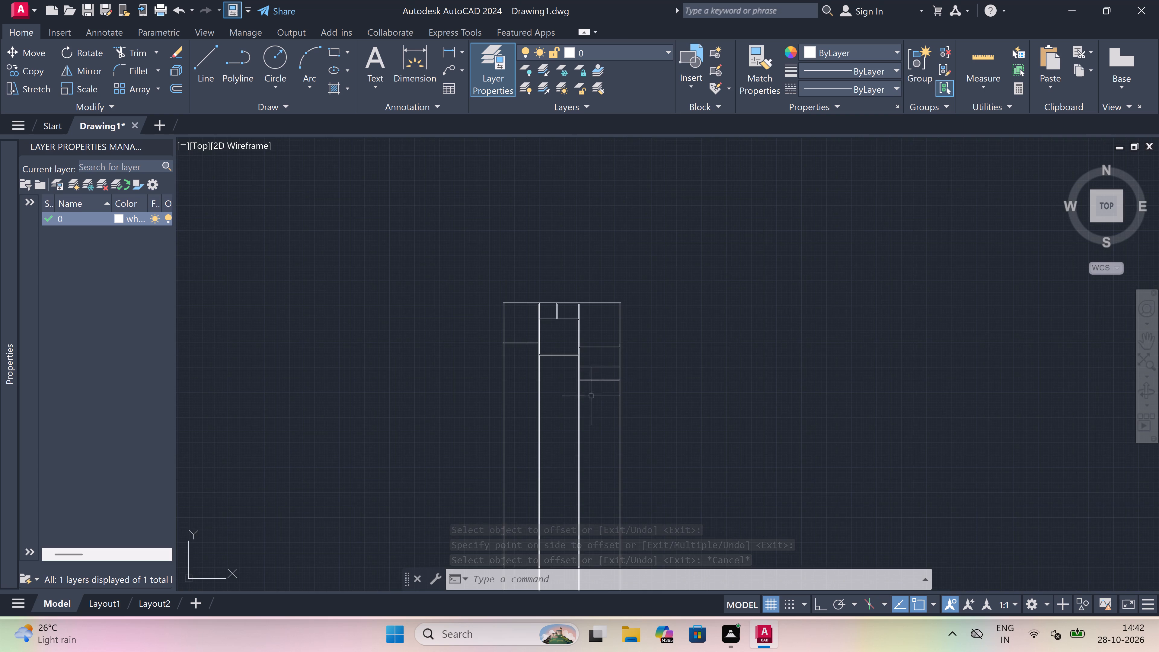
{"action": "scroll", "coordinate": [591, 396], "scroll_direction": "up", "scroll_amount": 1}
{"action": "type", "text": "o"}
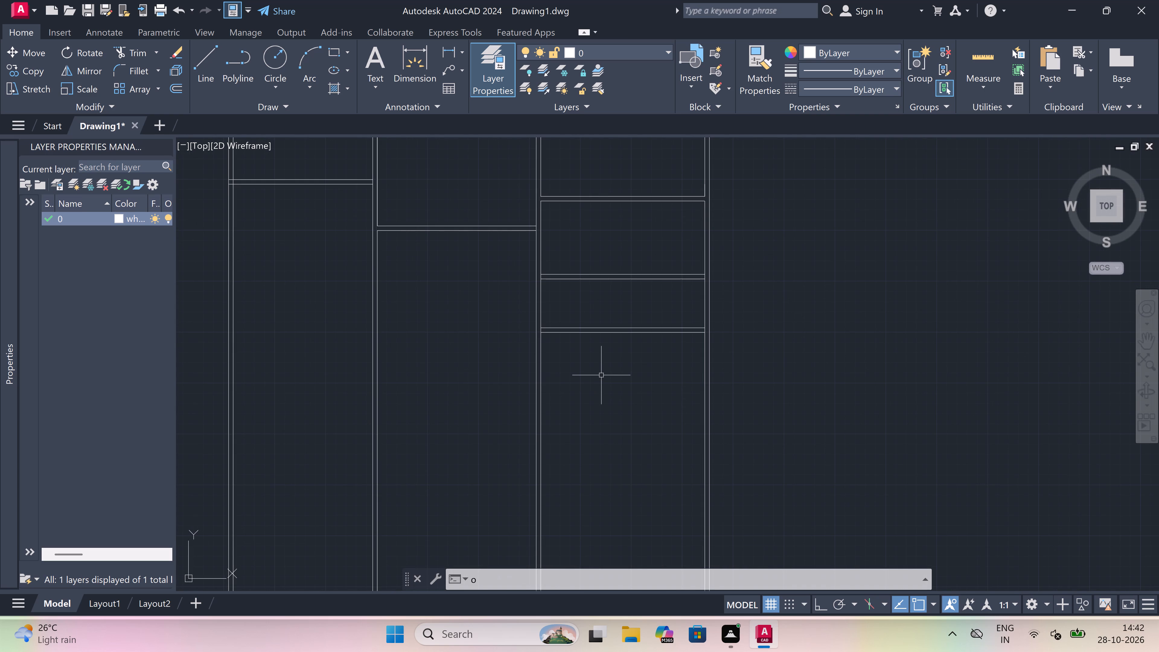
{"action": "key", "text": "space"}
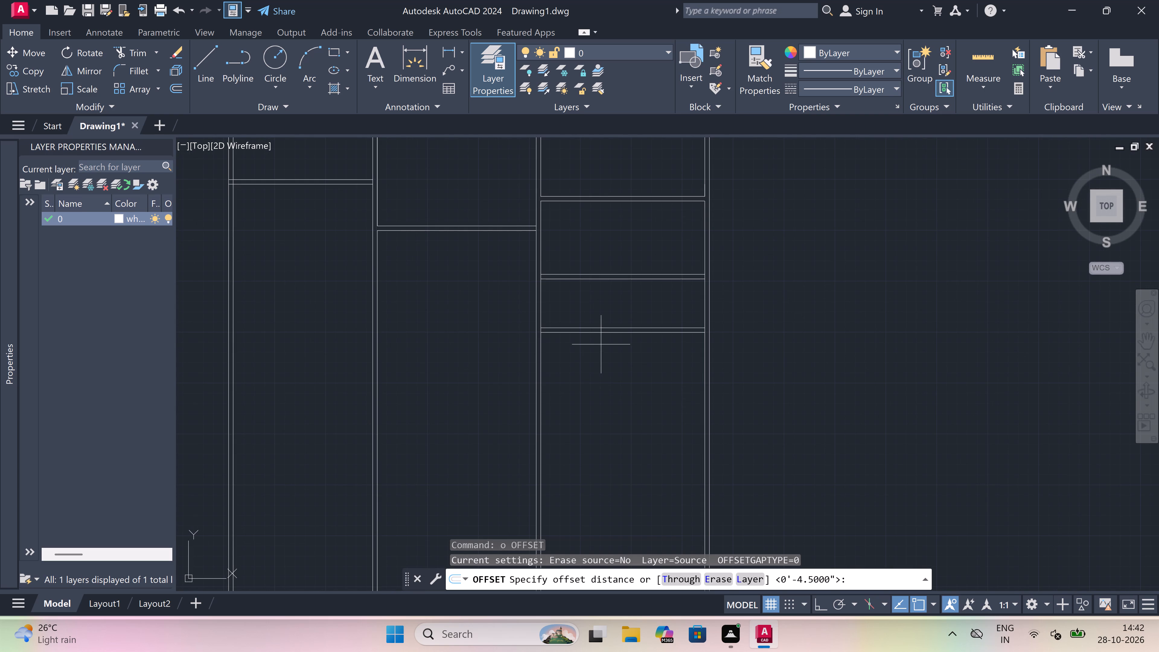
{"action": "left_click_drag", "start_coordinate": [599, 333], "coordinate": [599, 345]}
{"action": "scroll", "coordinate": [598, 368], "scroll_direction": "up", "scroll_amount": 2}
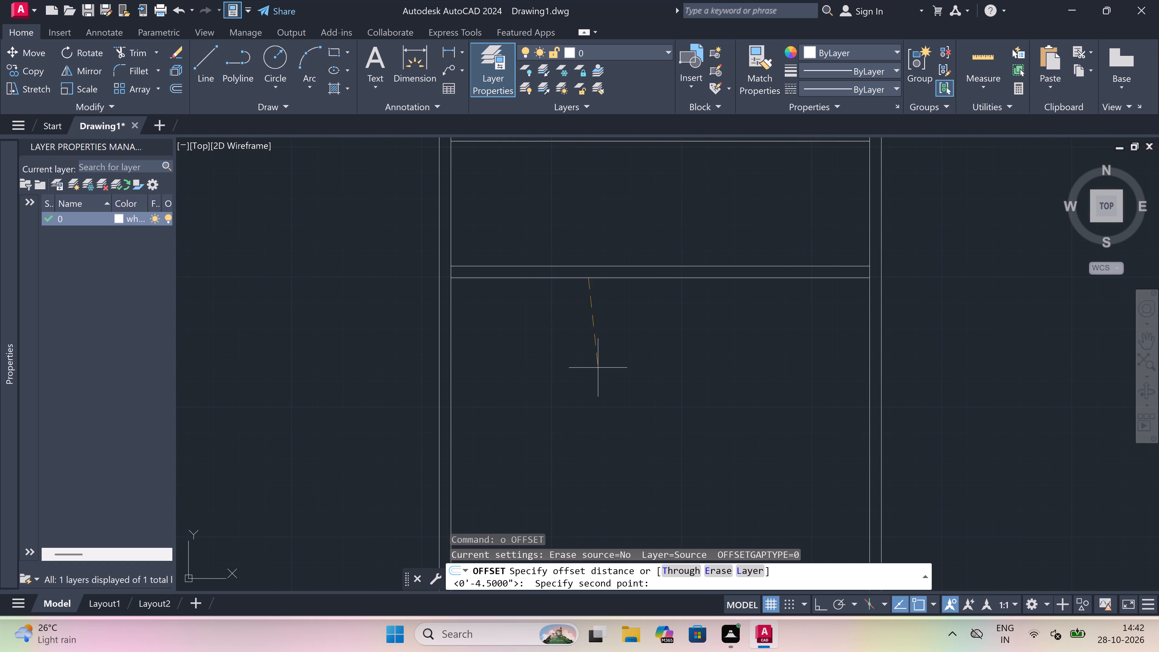
{"action": "key", "text": "F8"}
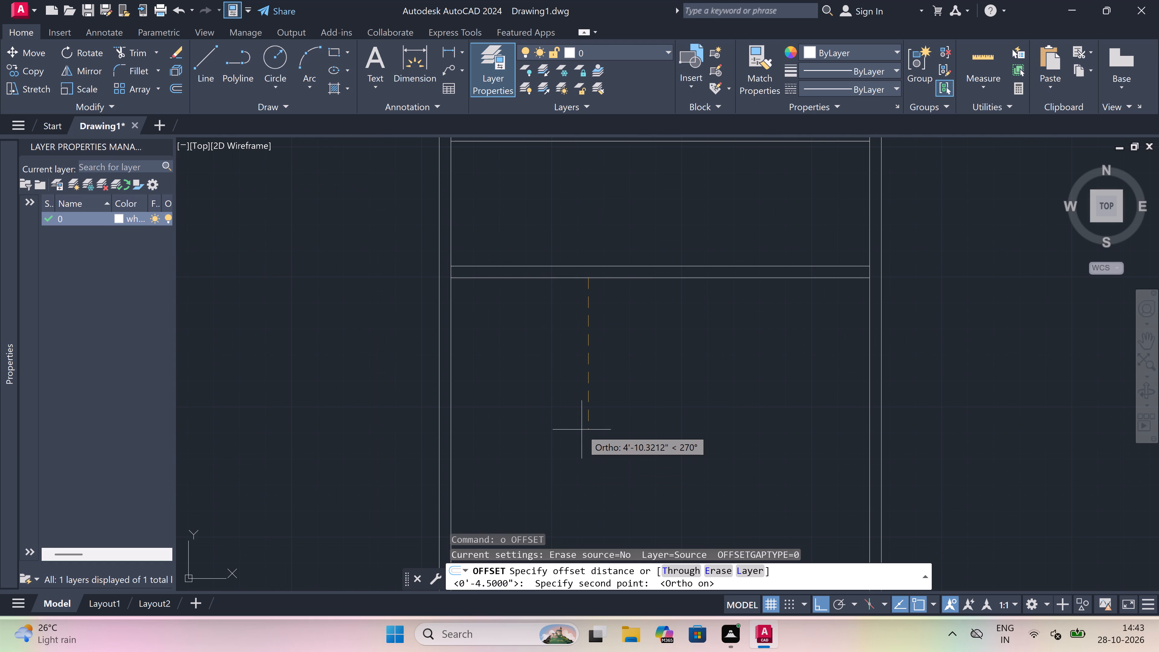
{"action": "type", "text": "11"}
{"action": "type", "text": "'"}
{"action": "key", "text": "space"}
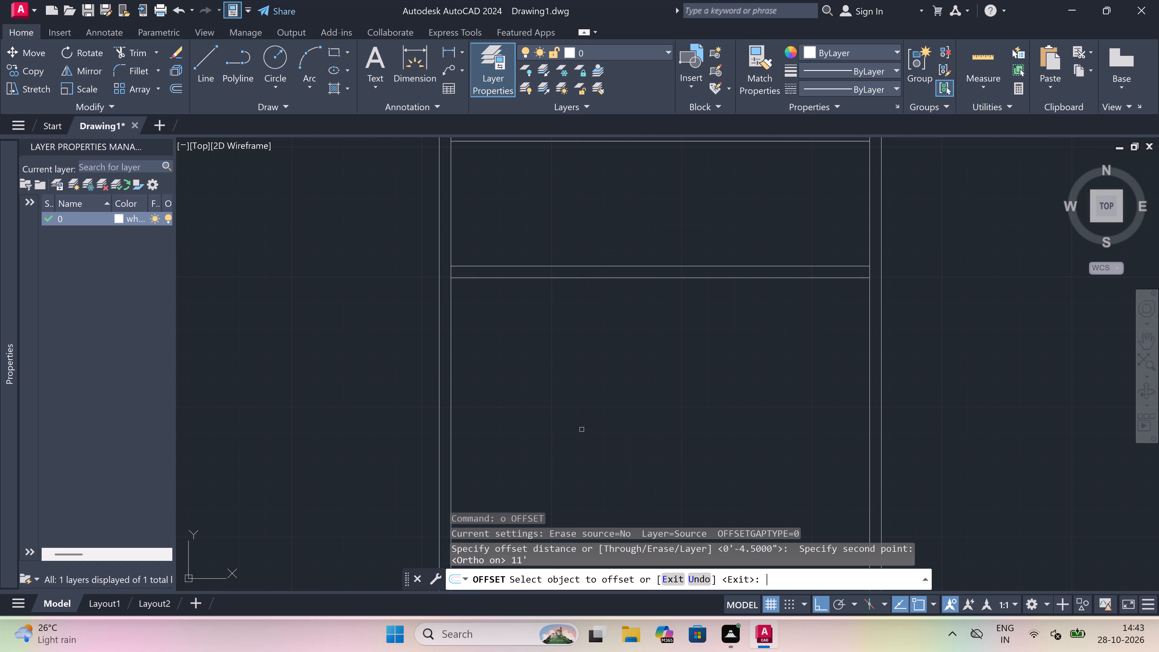
{"action": "scroll", "coordinate": [535, 291], "scroll_direction": "down", "scroll_amount": 1}
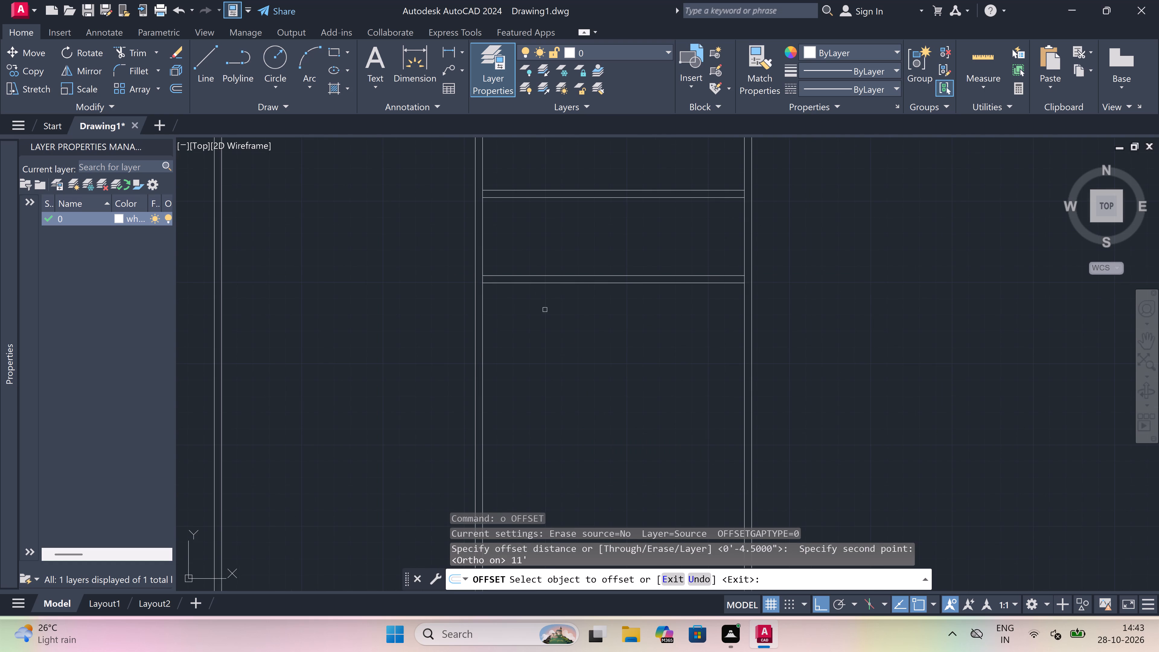
{"action": "scroll", "coordinate": [573, 337], "scroll_direction": "up", "scroll_amount": 1}
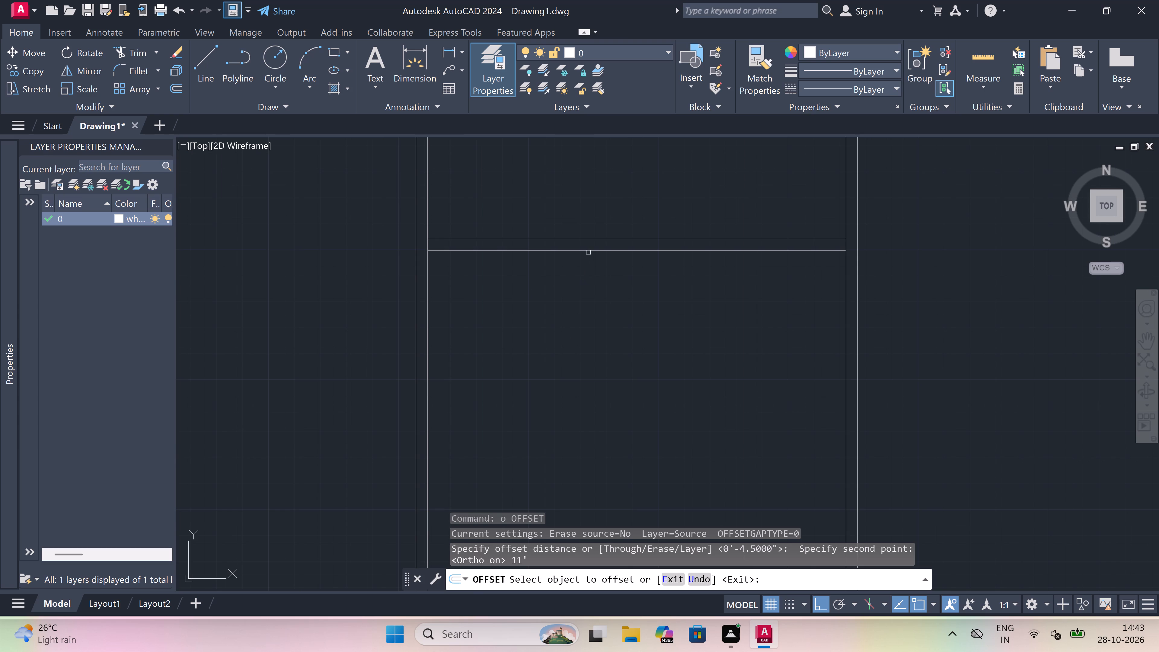
{"action": "left_click_drag", "start_coordinate": [588, 252], "coordinate": [588, 269]}
{"action": "left_click", "coordinate": [587, 410]}
{"action": "scroll", "coordinate": [587, 409], "scroll_direction": "down", "scroll_amount": 4}
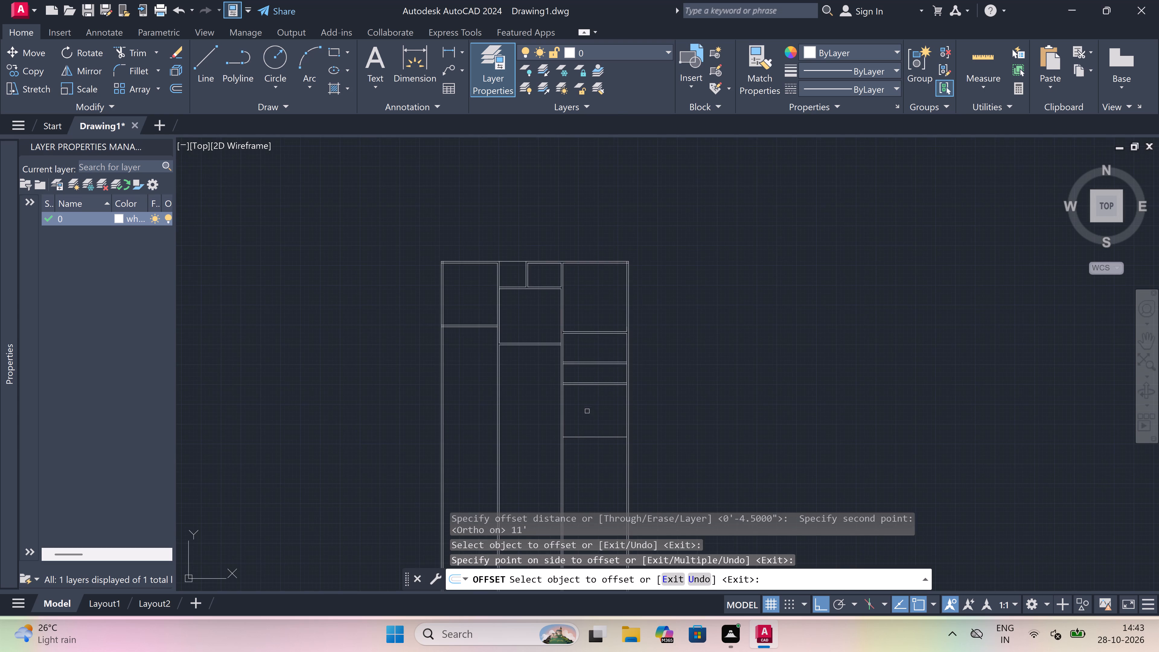
{"action": "scroll", "coordinate": [583, 450], "scroll_direction": "up", "scroll_amount": 2}
{"action": "key", "text": "Escape"}
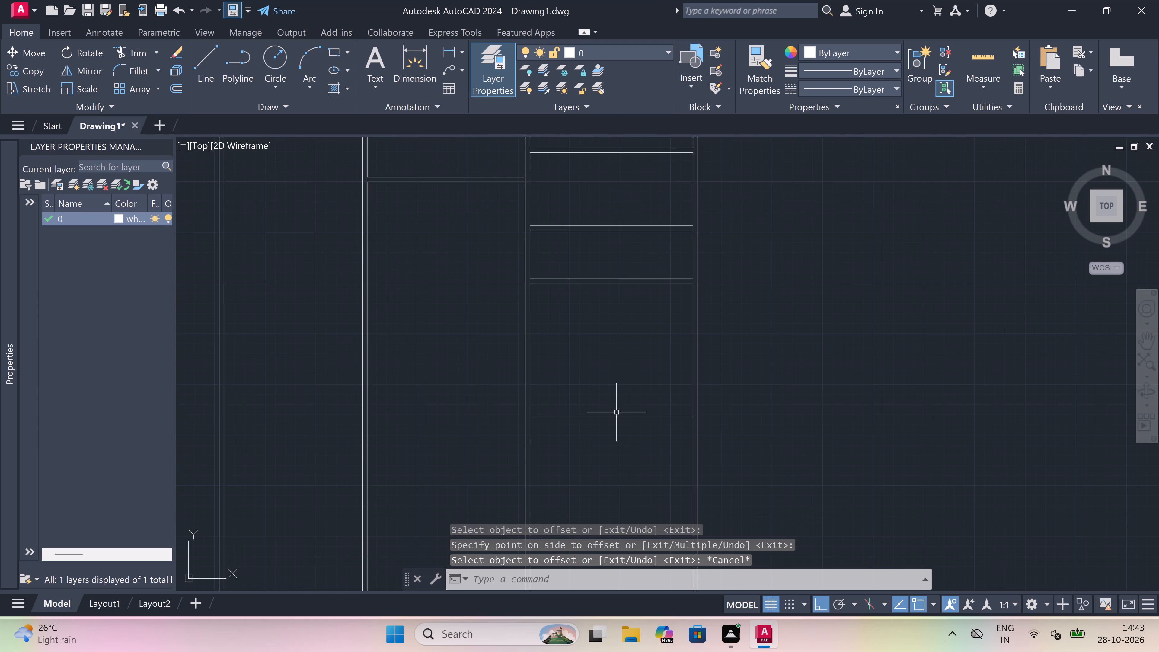
Offset the new horizontal line 4.5" downward to form the next east-side cross wall.
{"action": "key", "text": "space"}
{"action": "scroll", "coordinate": [616, 410], "scroll_direction": "up", "scroll_amount": 2}
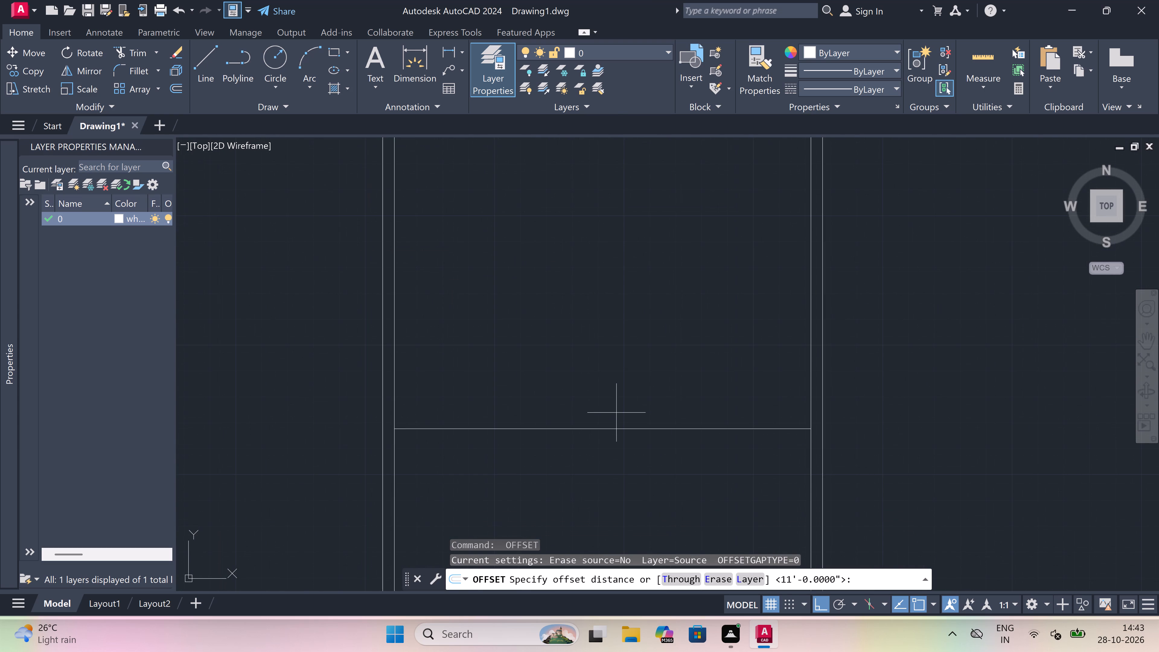
{"action": "left_click", "coordinate": [605, 430]}
{"action": "scroll", "coordinate": [605, 427], "scroll_direction": "down", "scroll_amount": 2}
{"action": "scroll", "coordinate": [606, 452], "scroll_direction": "up", "scroll_amount": 3}
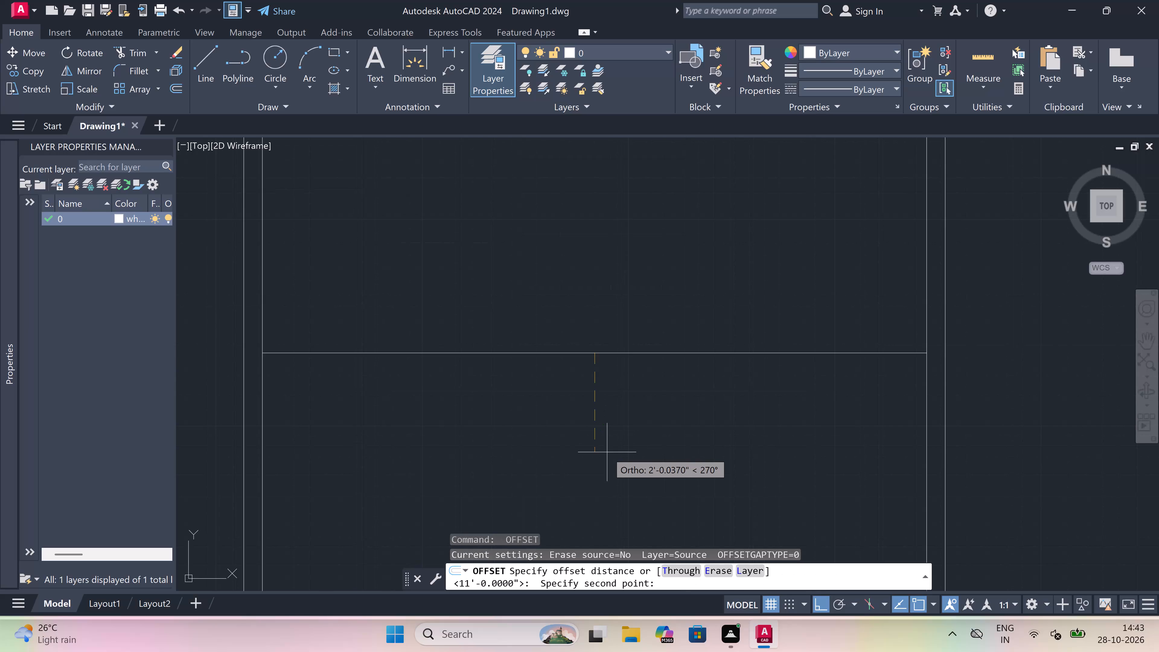
{"action": "type", "text": "4.5"}
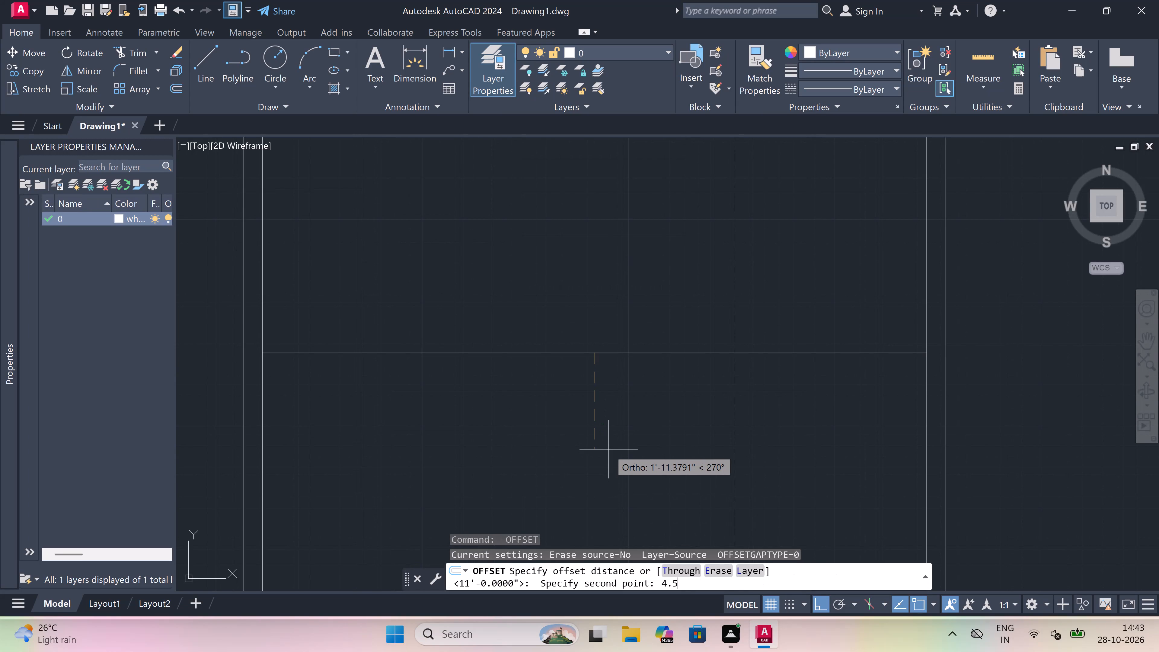
{"action": "type", "text": "\""}
{"action": "key", "text": "space"}
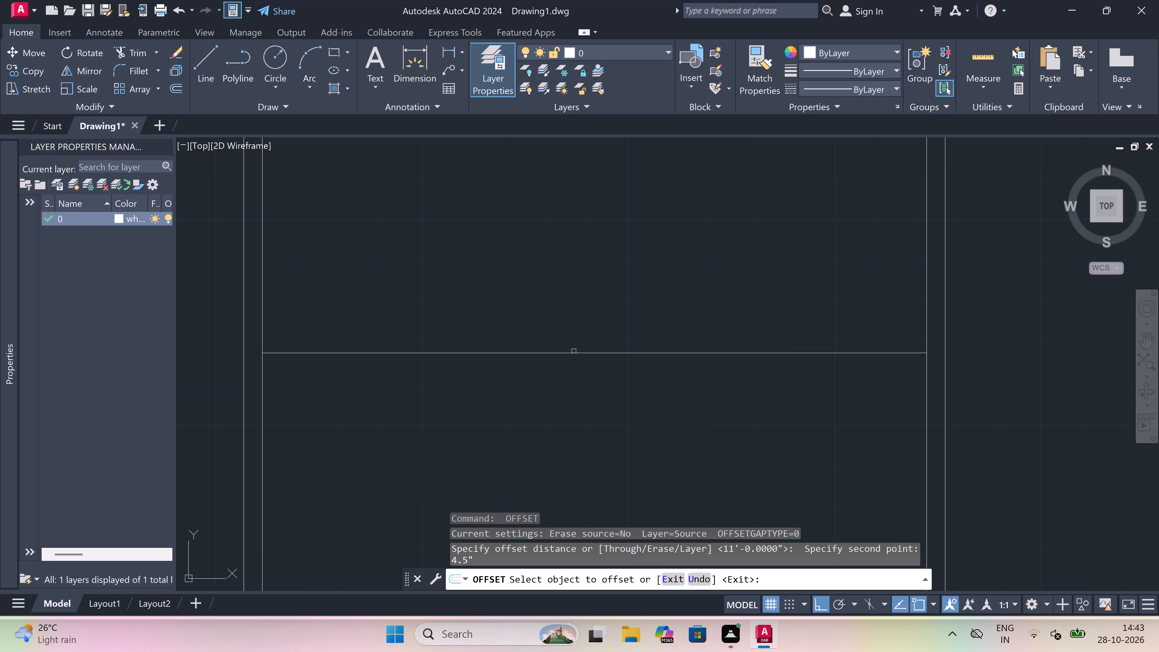
{"action": "left_click_drag", "start_coordinate": [573, 353], "coordinate": [573, 366]}
{"action": "left_click", "coordinate": [563, 405]}
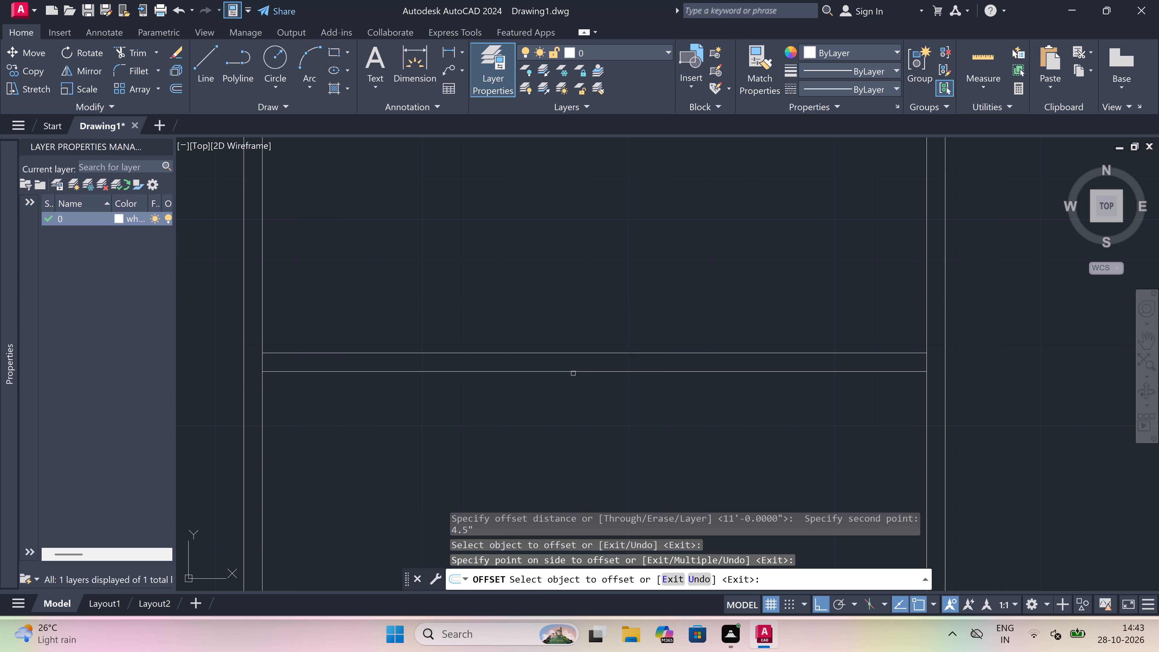
{"action": "key", "text": "Escape"}
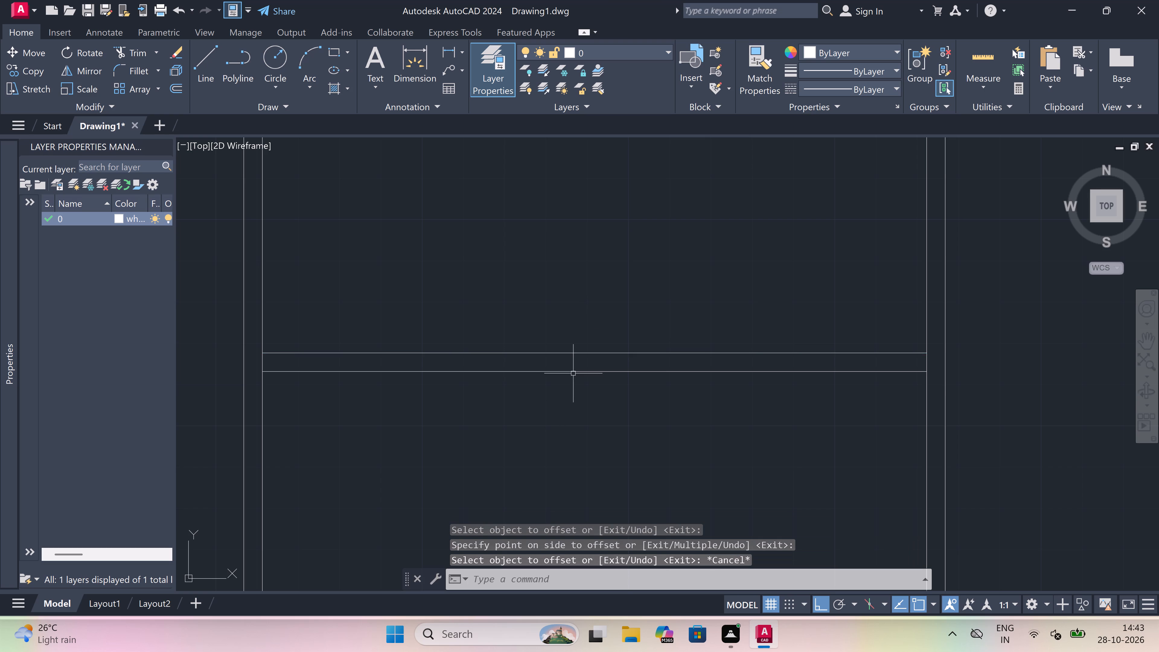
Offset the lower face of the lowest east-side cross wall 11' downward.
{"action": "scroll", "coordinate": [579, 334], "scroll_direction": "down", "scroll_amount": 2}
{"action": "scroll", "coordinate": [561, 385], "scroll_direction": "up", "scroll_amount": 2}
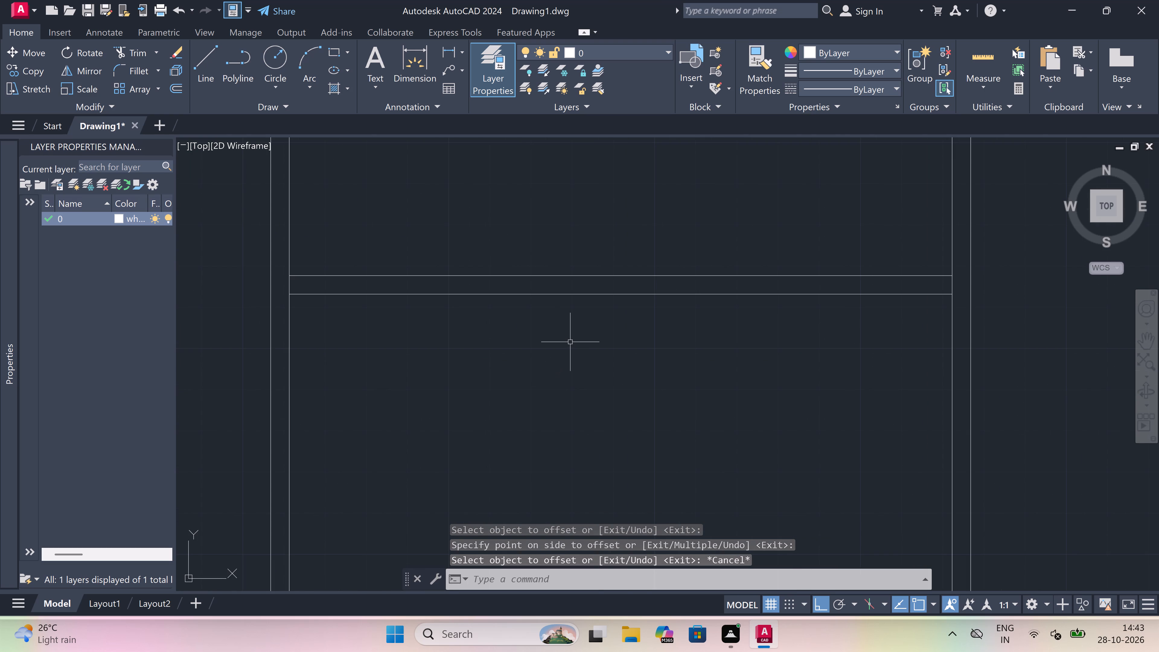
{"action": "key", "text": "space"}
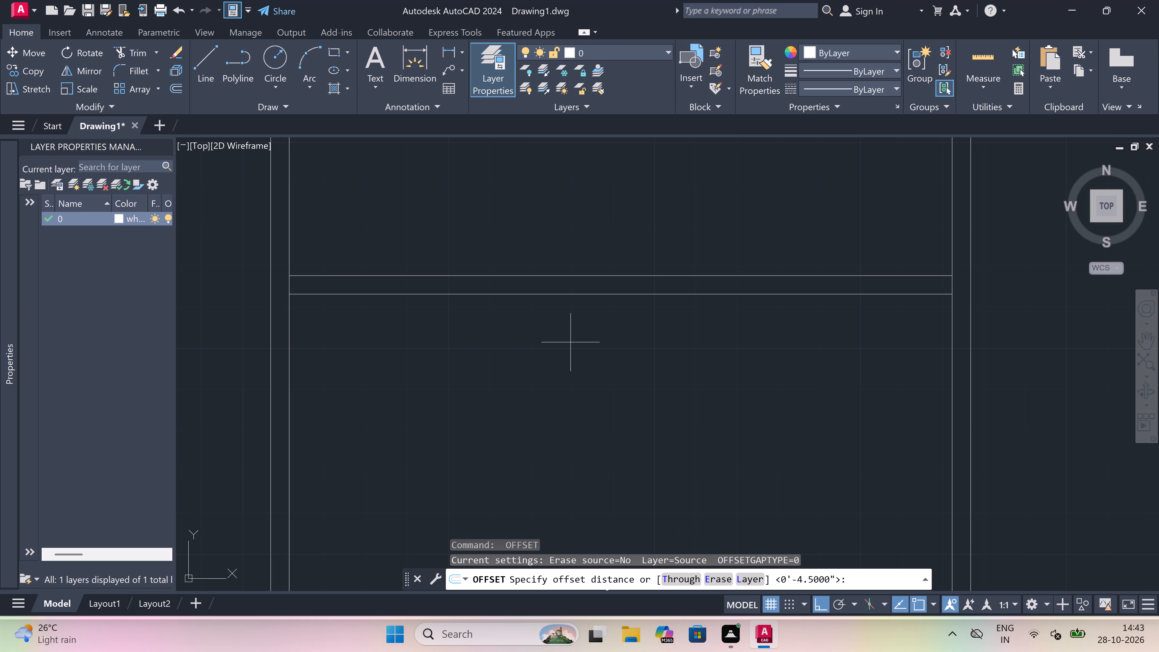
{"action": "left_click", "coordinate": [586, 299]}
{"action": "scroll", "coordinate": [586, 299], "scroll_direction": "down", "scroll_amount": 2}
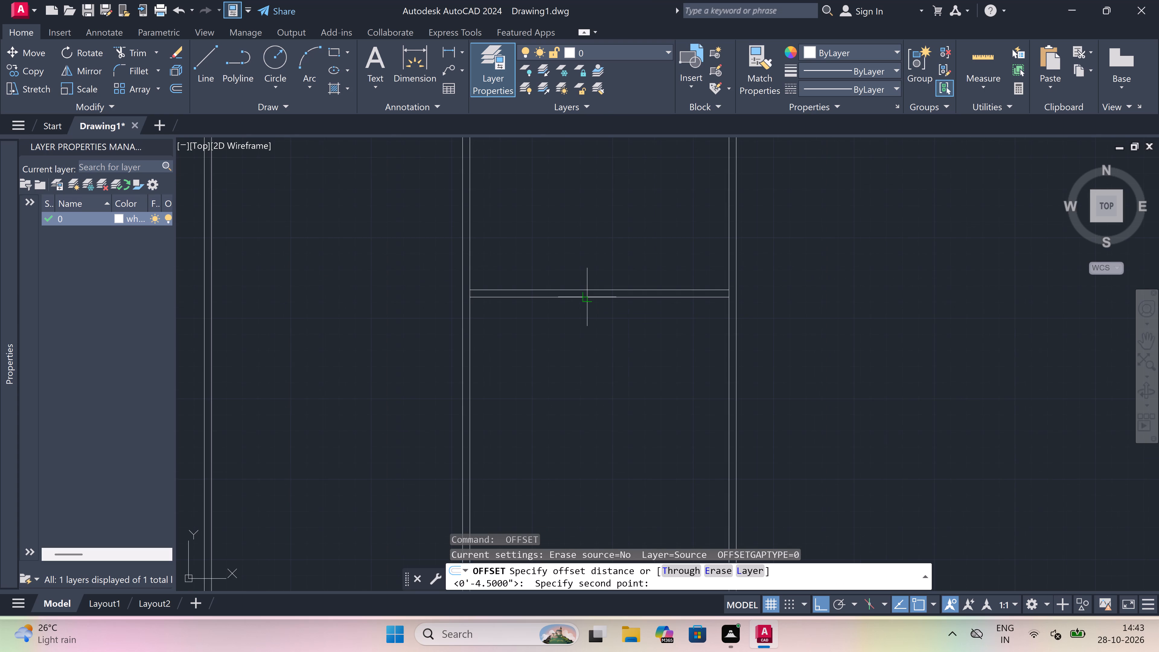
{"action": "scroll", "coordinate": [570, 388], "scroll_direction": "up", "scroll_amount": 2}
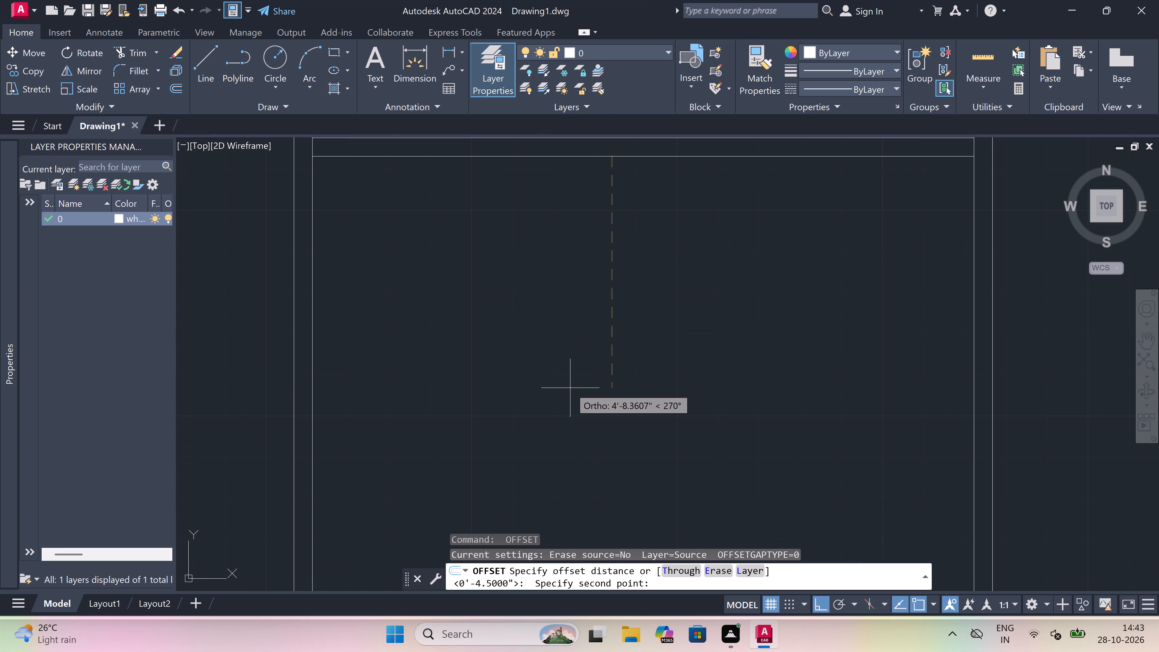
{"action": "scroll", "coordinate": [570, 388], "scroll_direction": "down", "scroll_amount": 1}
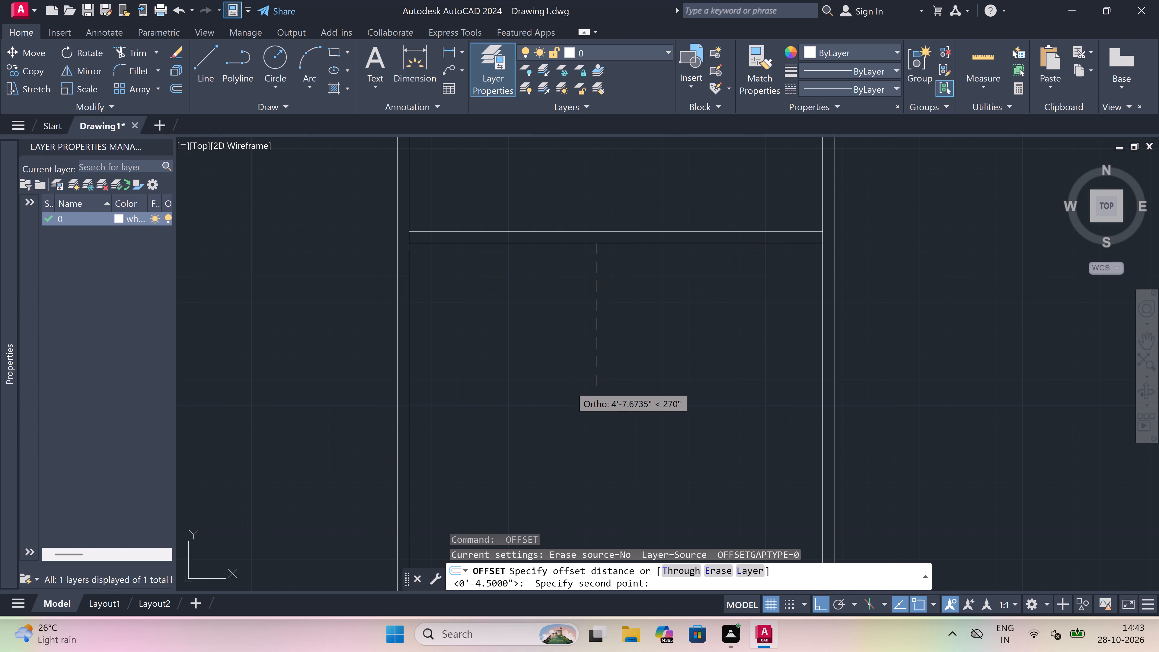
{"action": "scroll", "coordinate": [570, 386], "scroll_direction": "down", "scroll_amount": 3}
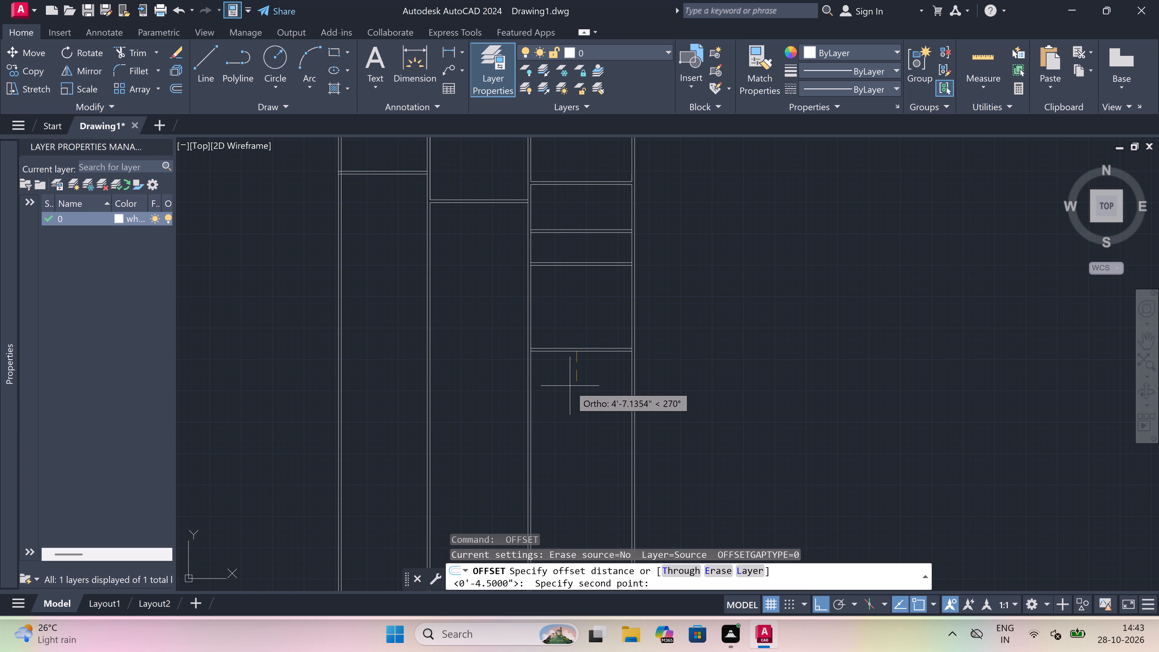
{"action": "scroll", "coordinate": [570, 386], "scroll_direction": "down", "scroll_amount": 2}
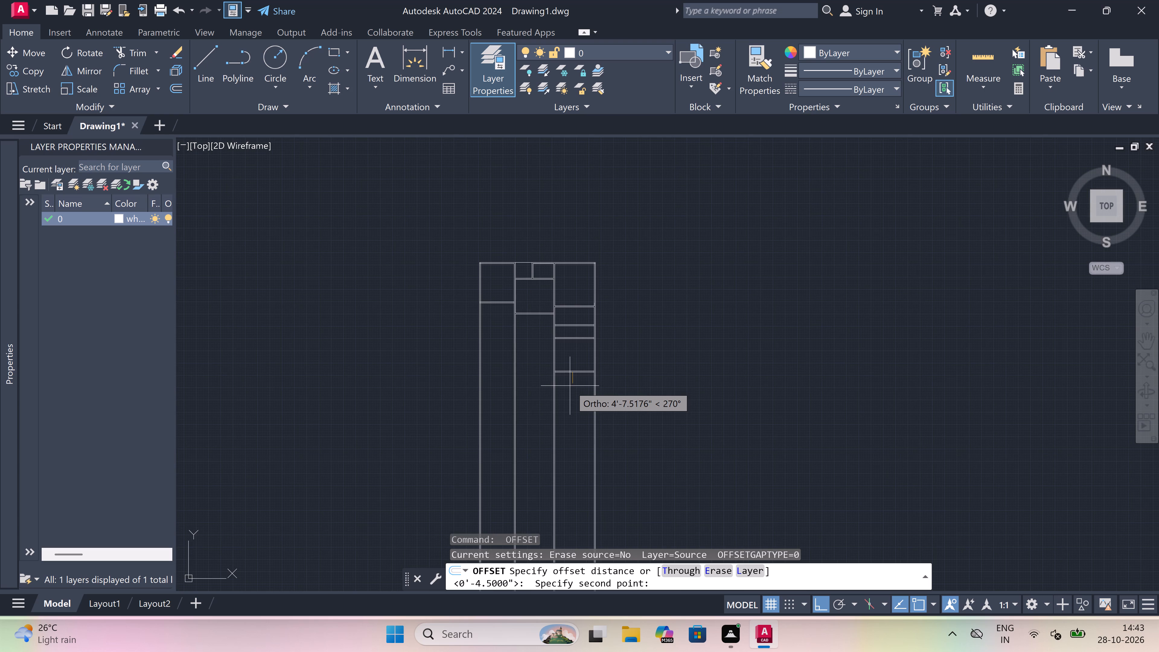
{"action": "scroll", "coordinate": [570, 386], "scroll_direction": "up", "scroll_amount": 1}
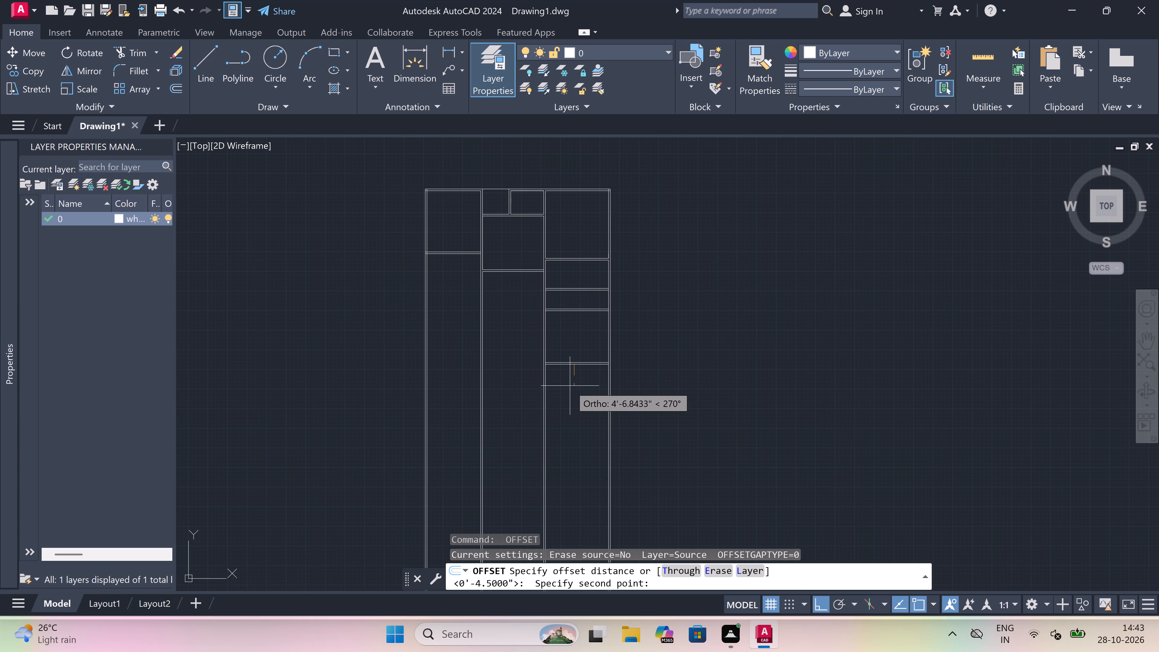
{"action": "scroll", "coordinate": [570, 386], "scroll_direction": "up", "scroll_amount": 2}
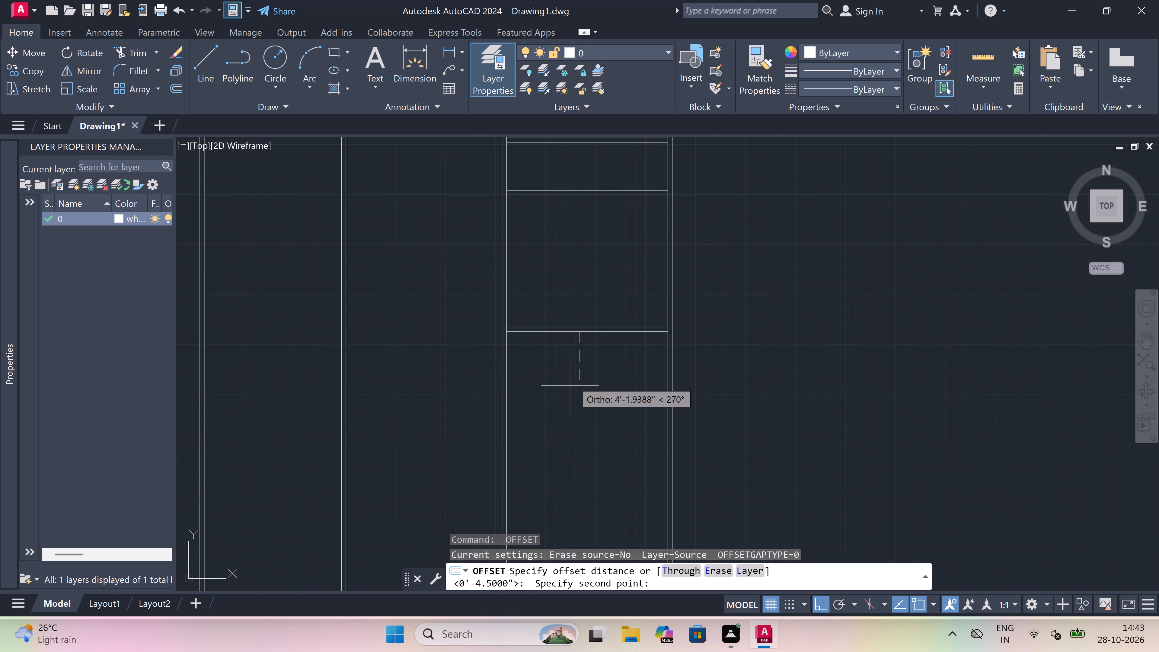
{"action": "type", "text": "11'"}
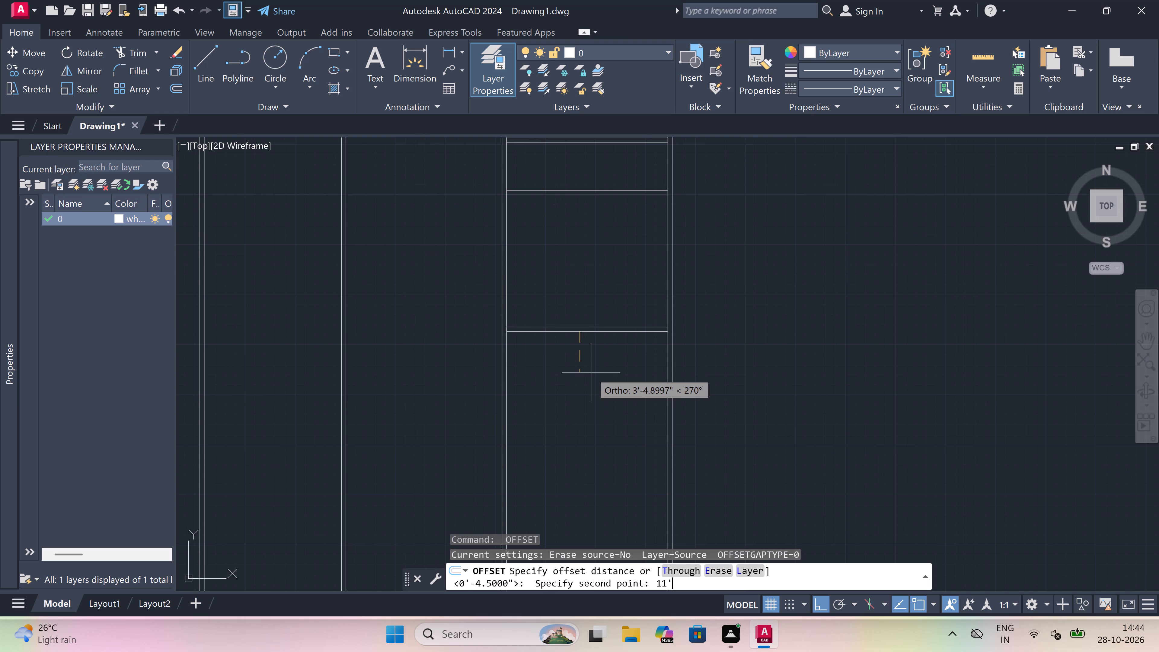
{"action": "key", "text": "space"}
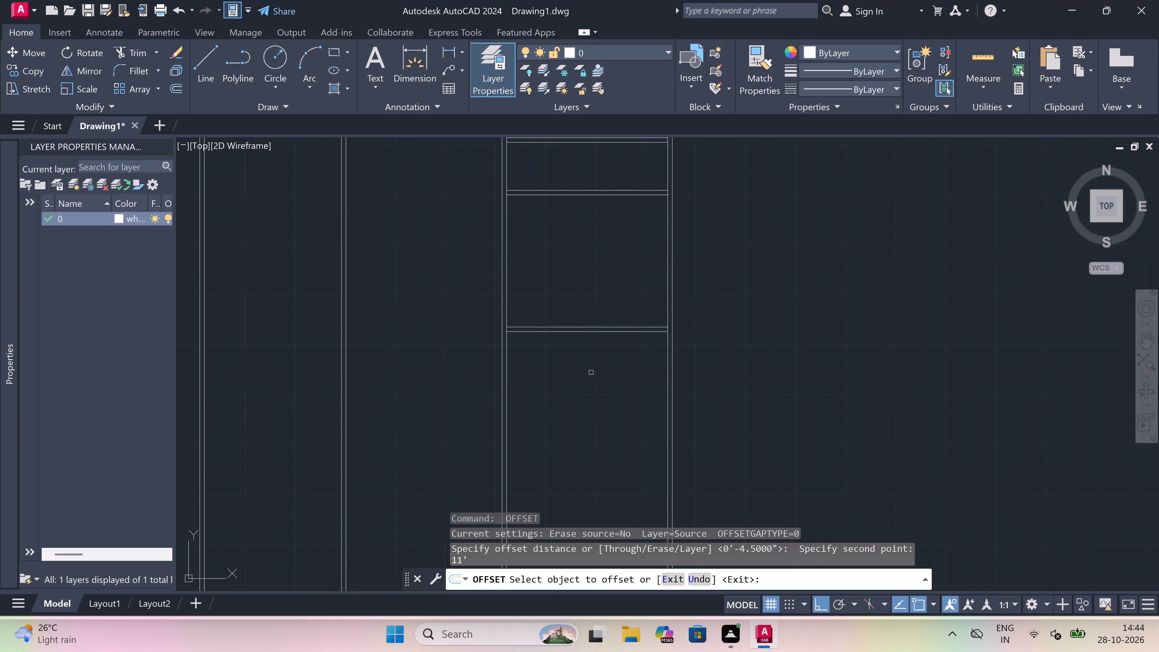
{"action": "scroll", "coordinate": [583, 337], "scroll_direction": "up", "scroll_amount": 1}
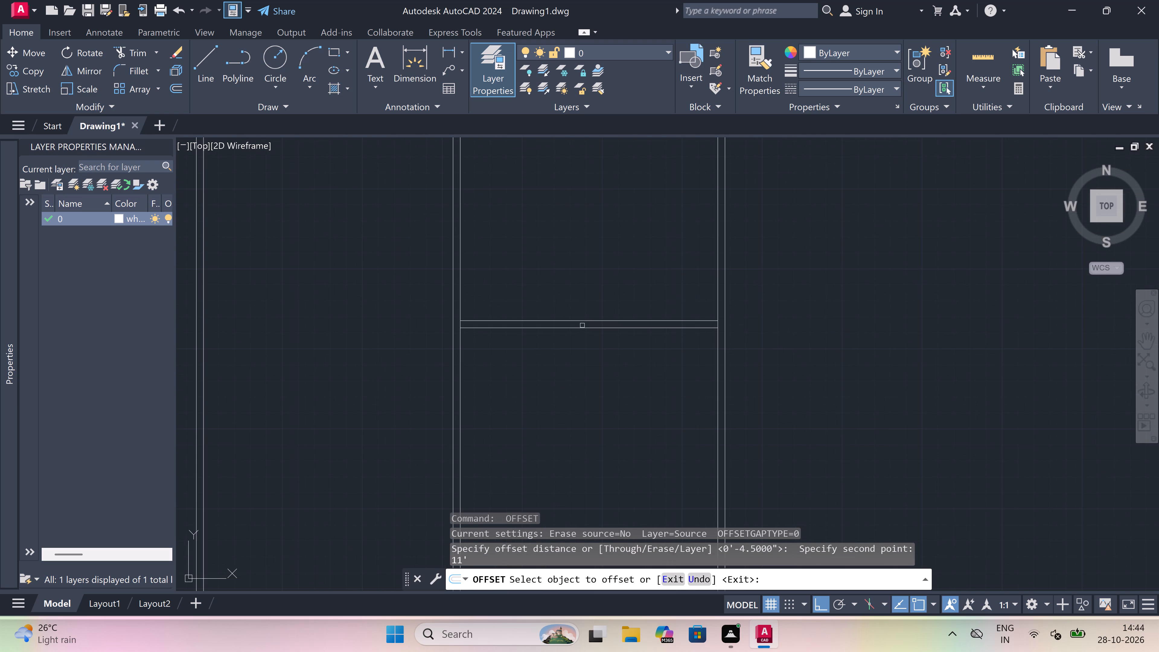
{"action": "left_click_drag", "start_coordinate": [580, 330], "coordinate": [580, 338]}
{"action": "left_click", "coordinate": [579, 369]}
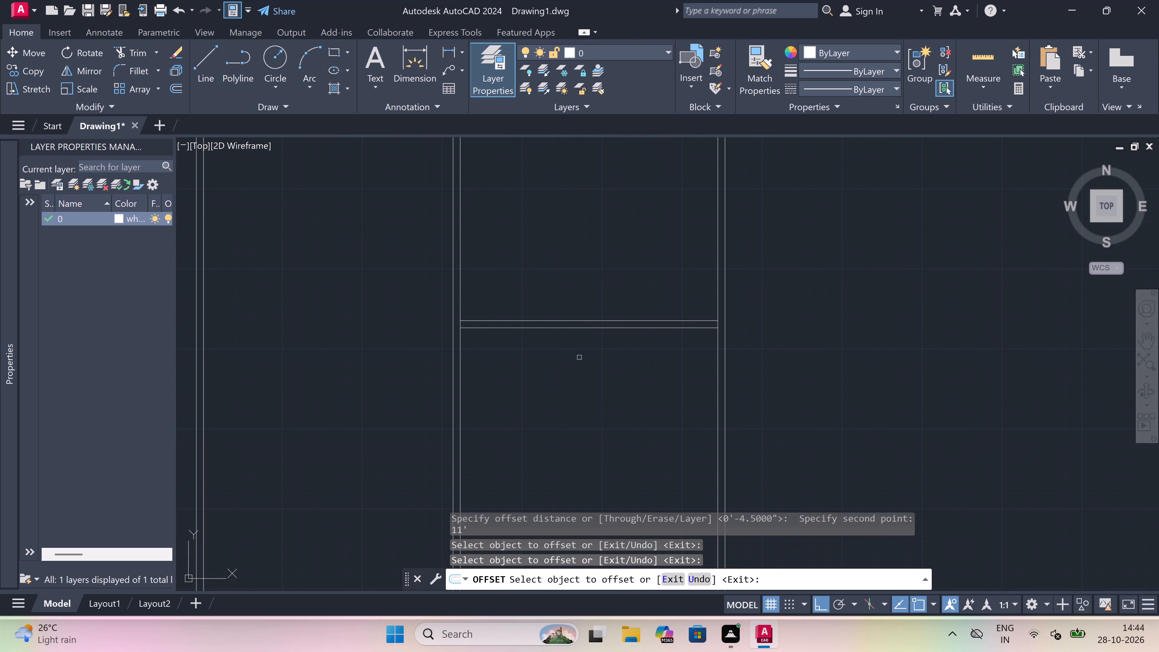
{"action": "scroll", "coordinate": [579, 327], "scroll_direction": "down", "scroll_amount": 2}
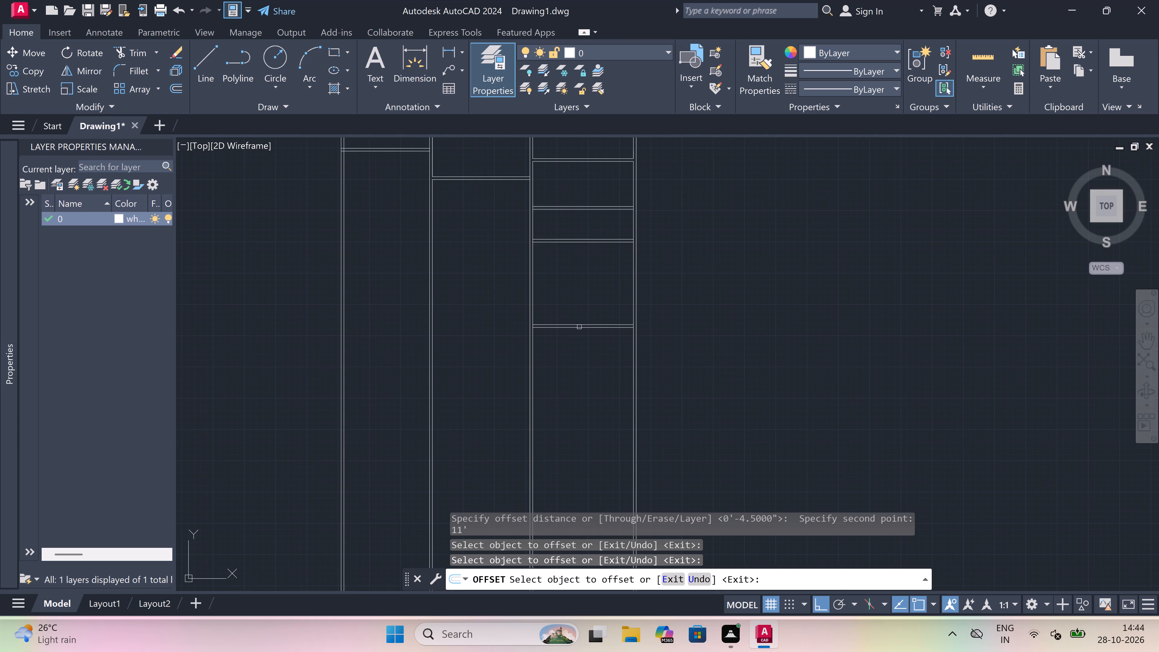
{"action": "left_click_drag", "start_coordinate": [579, 327], "coordinate": [579, 363]}
{"action": "left_click", "coordinate": [579, 388]}
{"action": "key", "text": "Escape"}
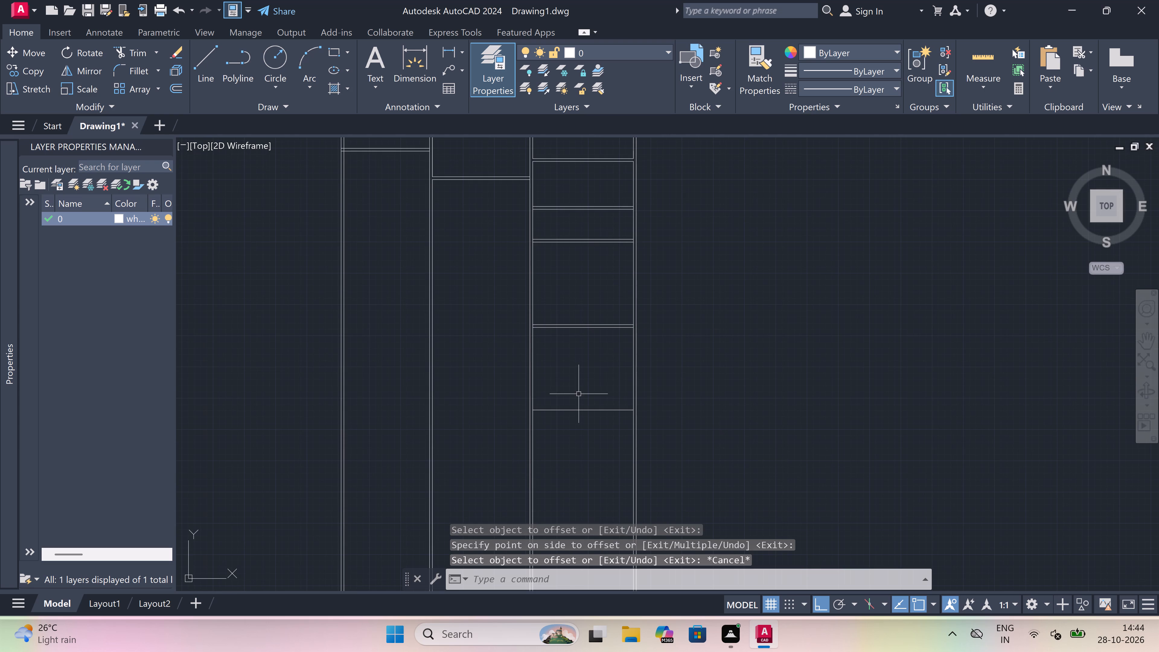
Offset the new east-side horizontal line 4.5" downward to give that cross wall its thickness.
{"action": "scroll", "coordinate": [569, 428], "scroll_direction": "up", "scroll_amount": 2}
{"action": "key", "text": "space"}
{"action": "left_click", "coordinate": [573, 390]}
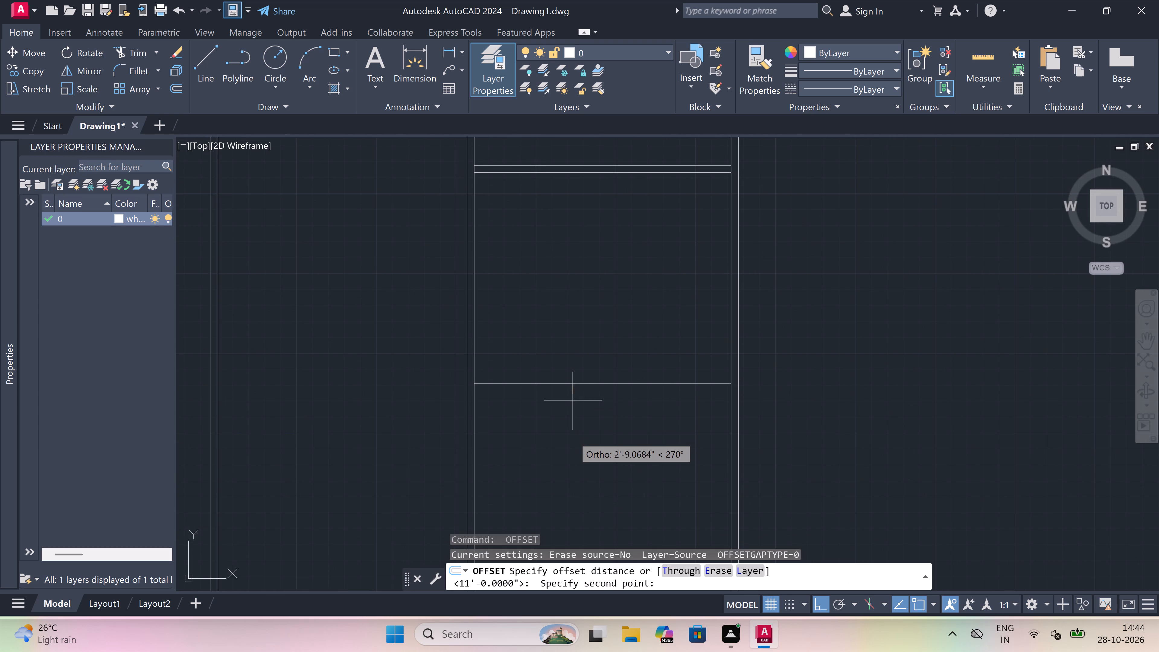
{"action": "type", "text": "4.5\""}
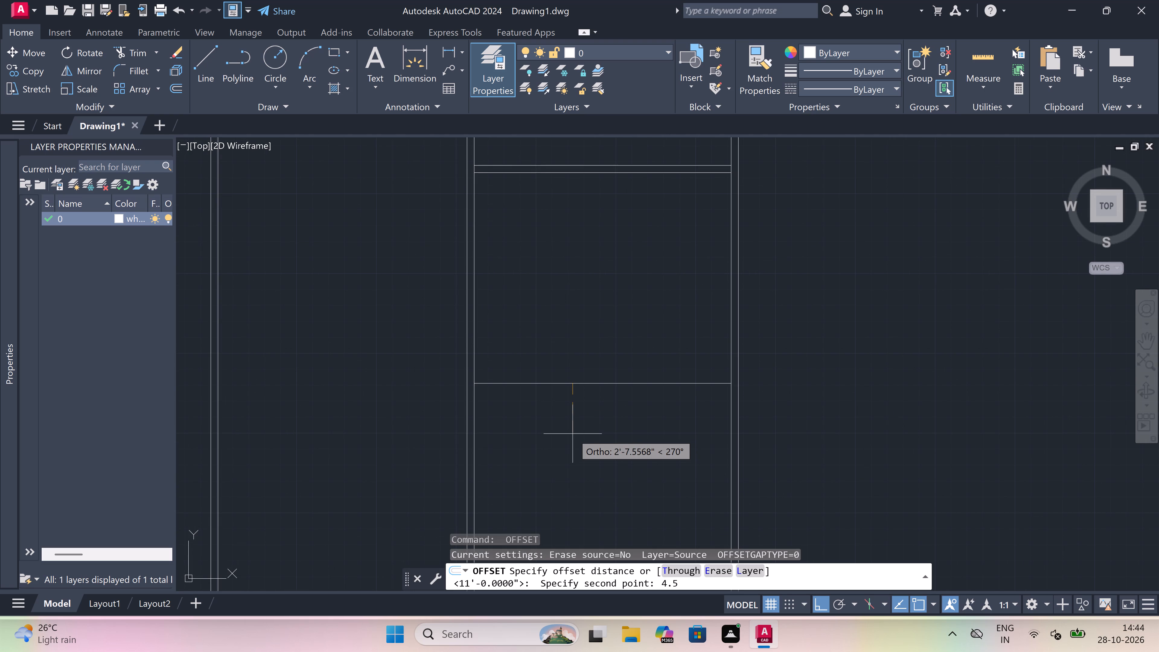
{"action": "key", "text": "space"}
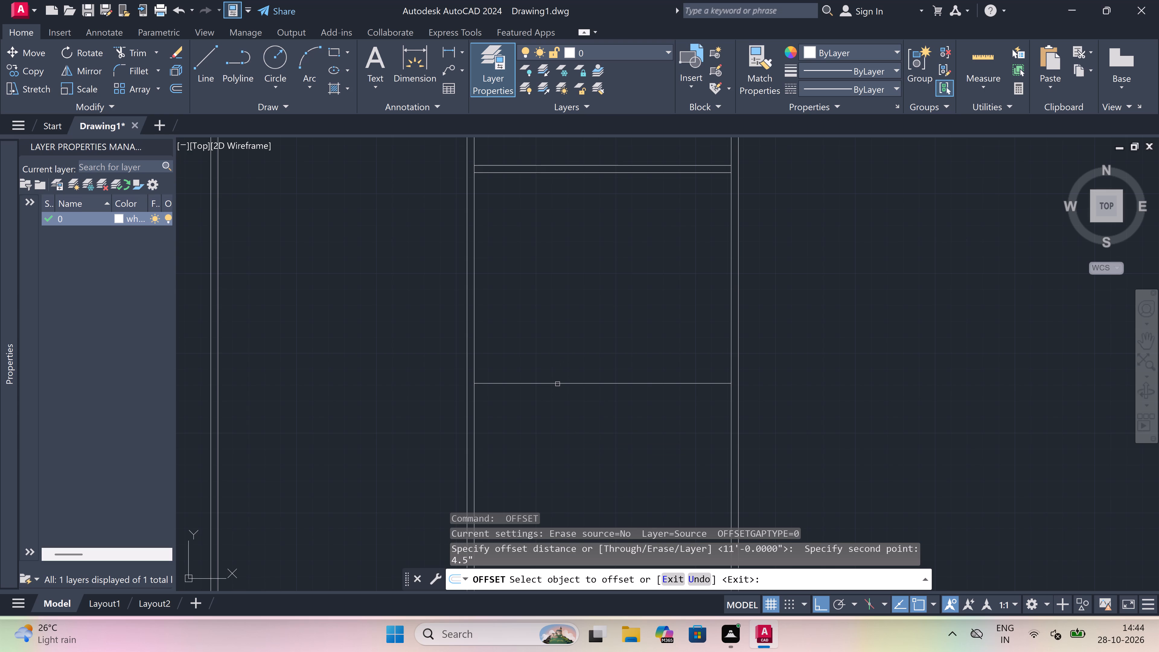
{"action": "left_click", "coordinate": [557, 383]}
{"action": "left_click", "coordinate": [551, 416]}
{"action": "key", "text": "Escape"}
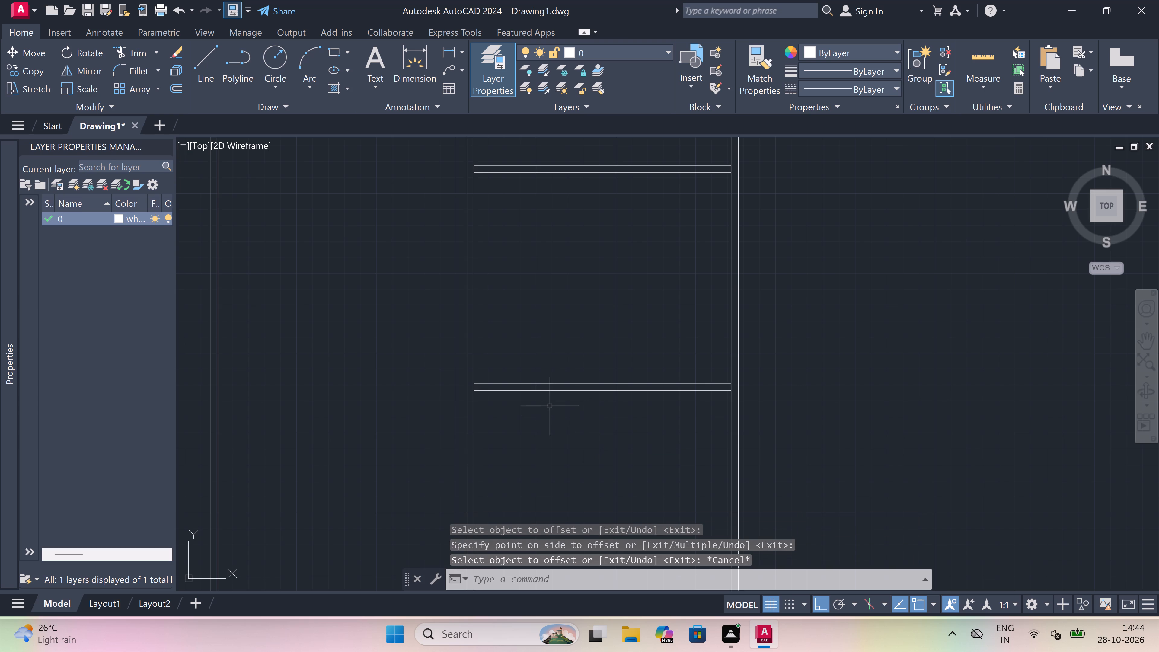
Offset the lower face of the newest east-side cross wall 4' downward.
{"action": "key", "text": "space"}
{"action": "left_click", "coordinate": [550, 393]}
{"action": "scroll", "coordinate": [550, 393], "scroll_direction": "down", "scroll_amount": 3}
{"action": "scroll", "coordinate": [550, 423], "scroll_direction": "up", "scroll_amount": 3}
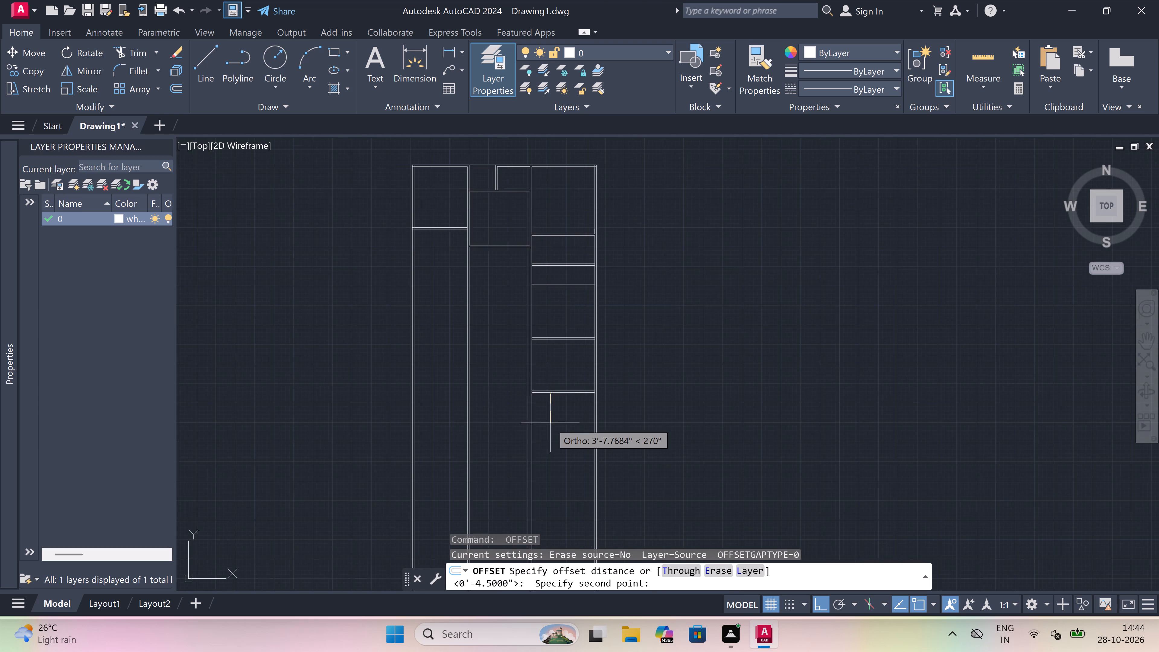
{"action": "scroll", "coordinate": [550, 423], "scroll_direction": "up", "scroll_amount": 1}
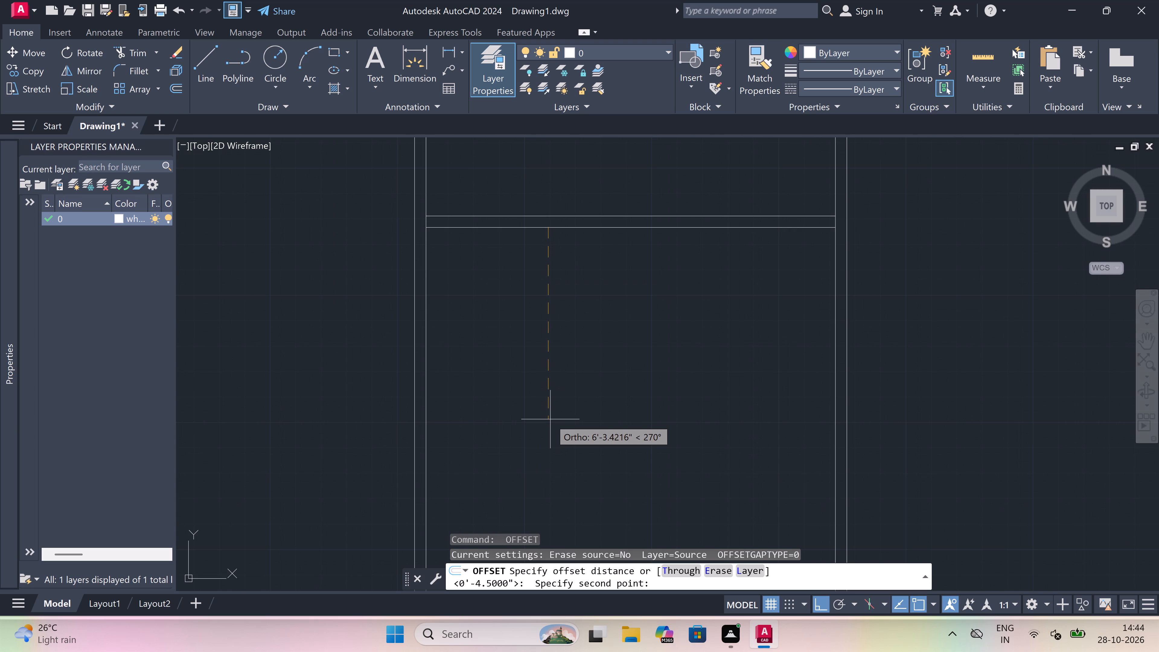
{"action": "type", "text": "4'"}
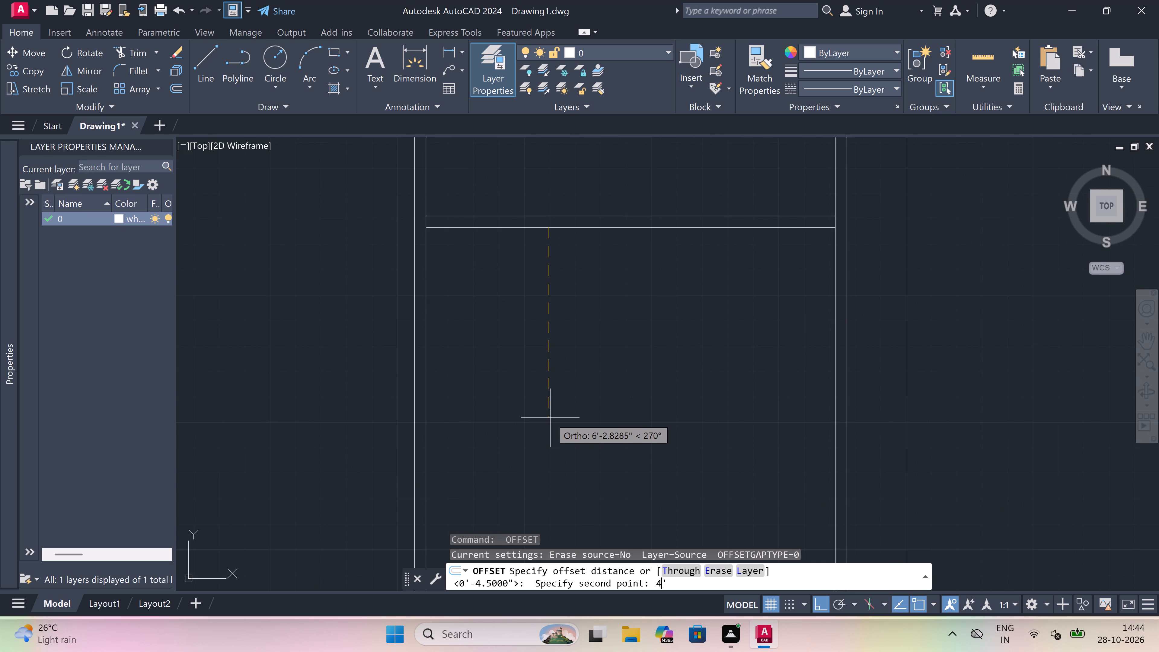
{"action": "key", "text": "space"}
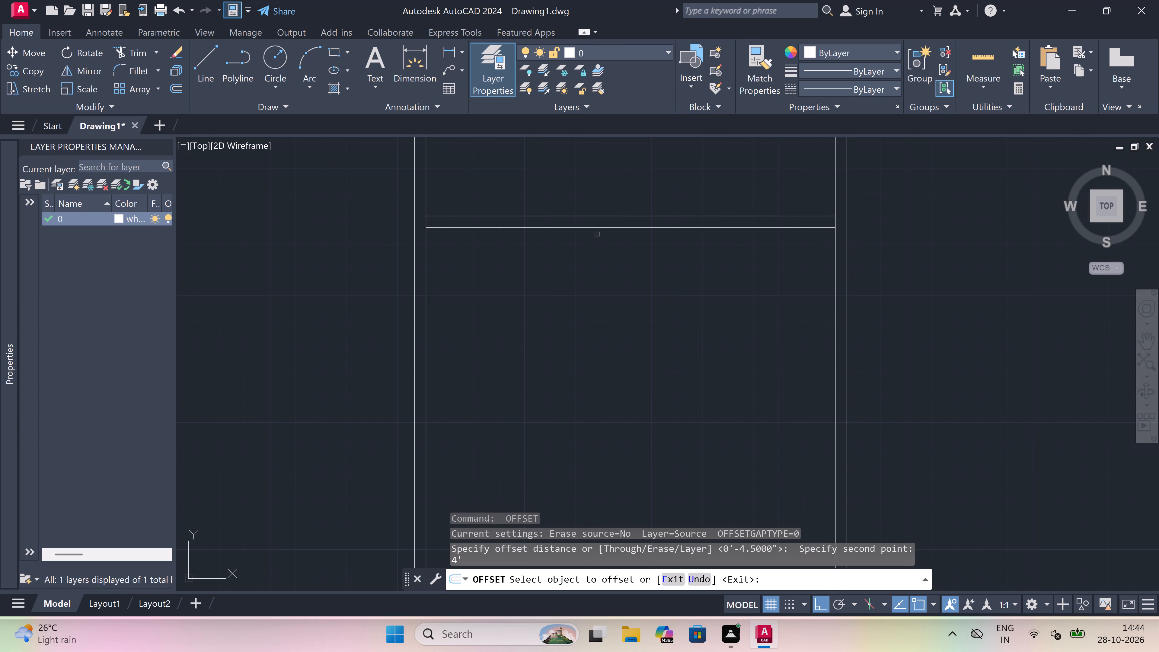
{"action": "left_click_drag", "start_coordinate": [597, 227], "coordinate": [598, 251]}
{"action": "left_click", "coordinate": [598, 303]}
{"action": "key", "text": "Escape"}
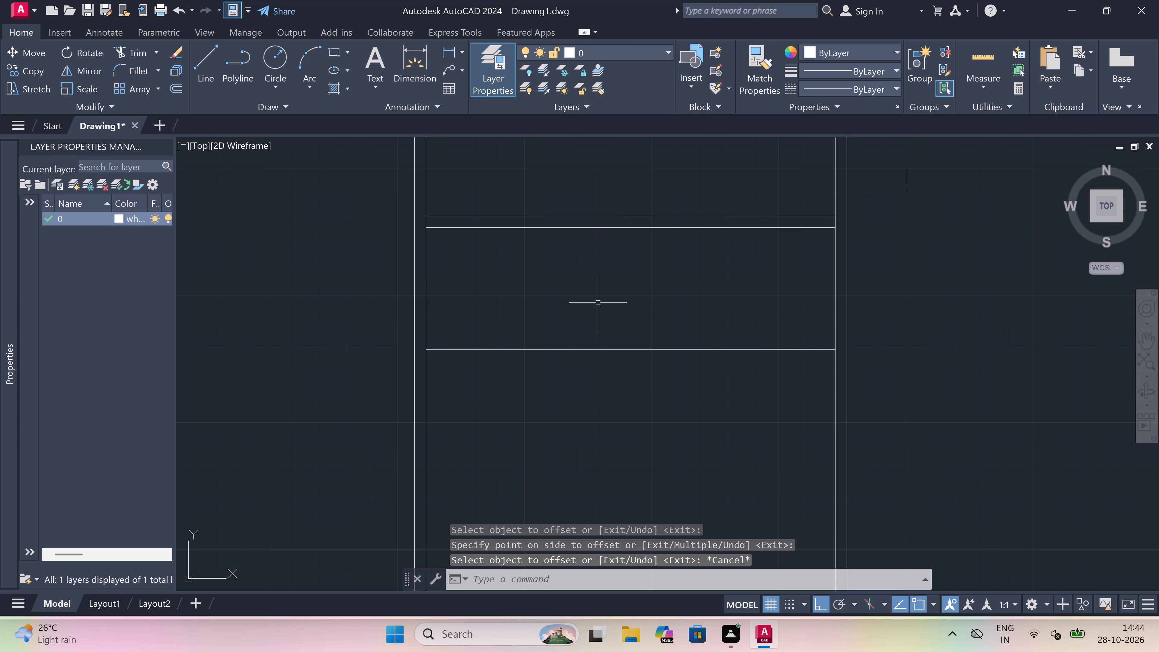
Offset the newest east-side horizontal line 4.5" downward to form the next cross wall.
{"action": "key", "text": "space"}
{"action": "left_click", "coordinate": [602, 348]}
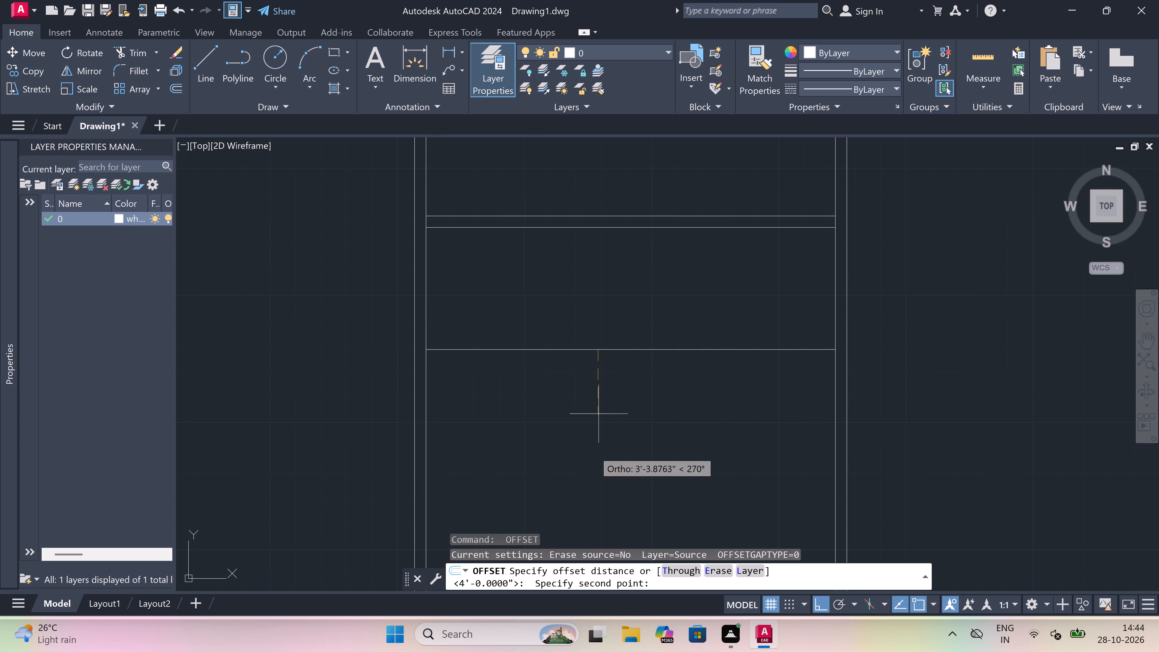
{"action": "type", "text": "4.5\""}
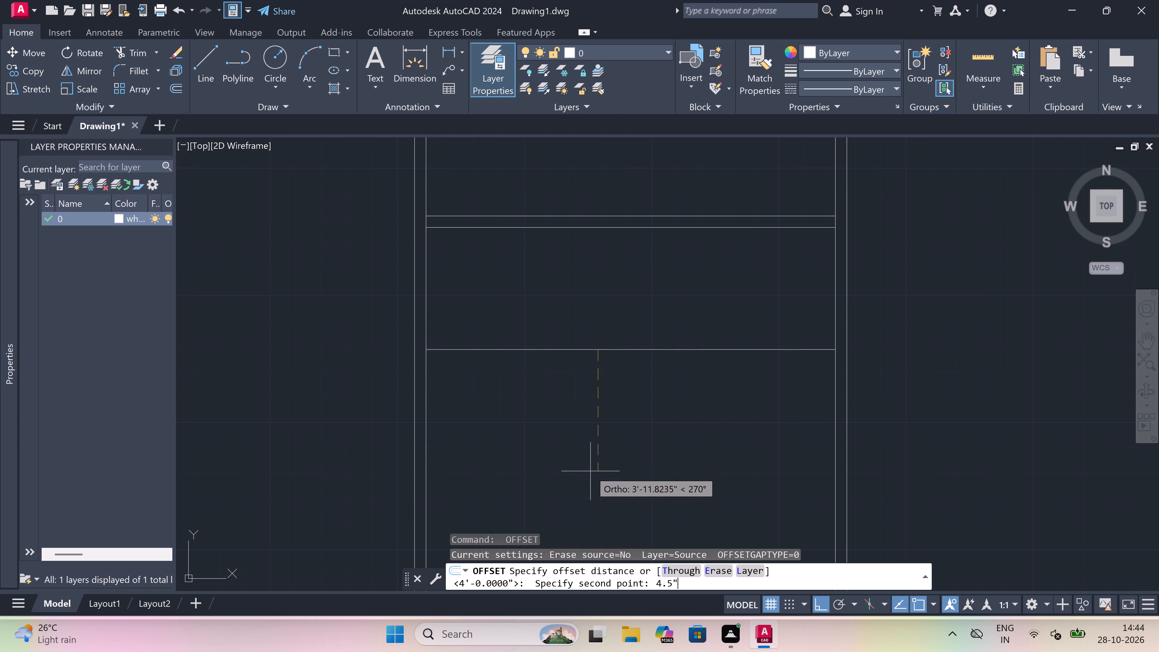
{"action": "key", "text": "space"}
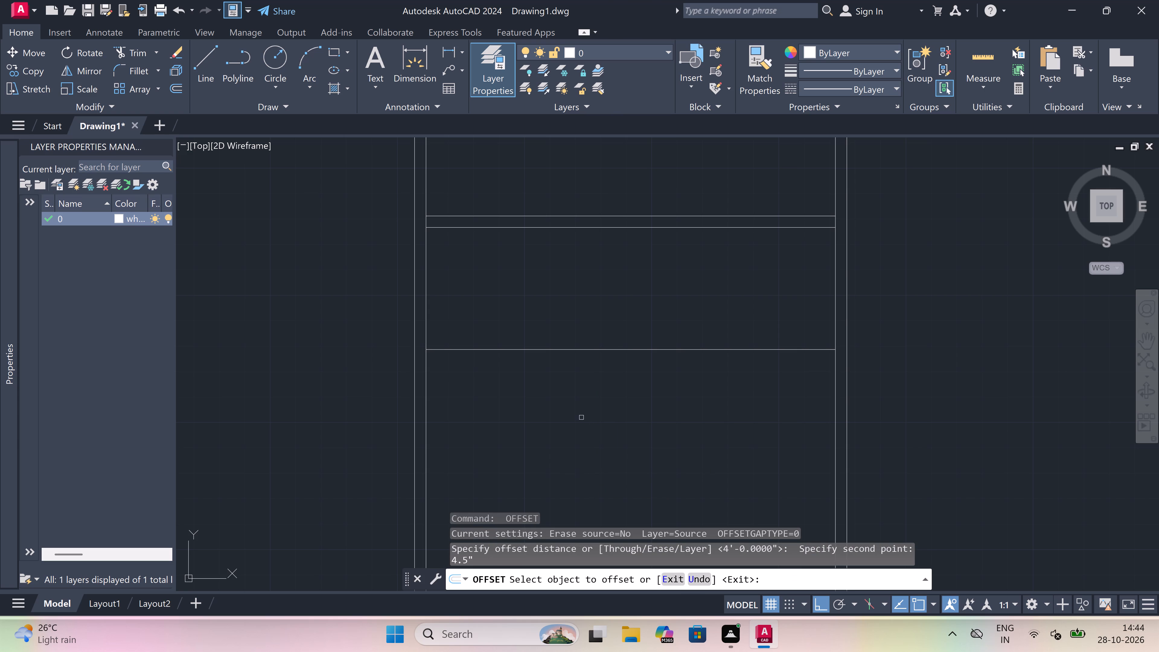
{"action": "left_click_drag", "start_coordinate": [554, 349], "coordinate": [546, 388]}
{"action": "left_click", "coordinate": [533, 417]}
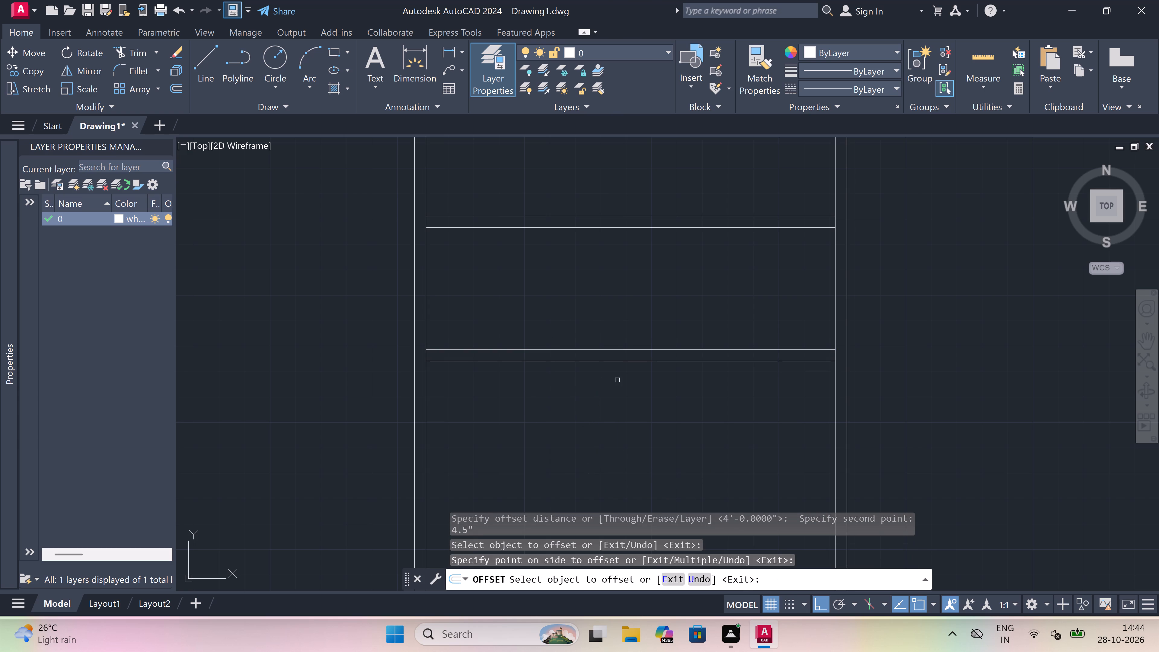
{"action": "key", "text": "Escape"}
Offset the lower face of the lowest east-side cross wall 6' downward.
{"action": "key", "text": "space"}
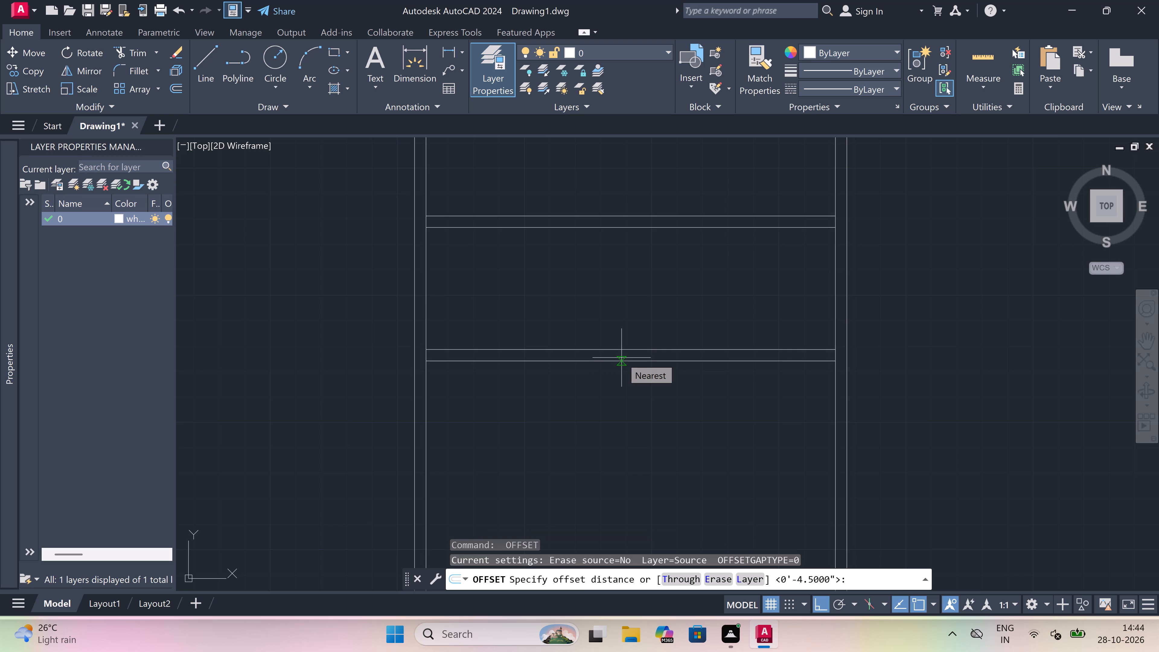
{"action": "left_click", "coordinate": [621, 358]}
{"action": "scroll", "coordinate": [621, 358], "scroll_direction": "down", "scroll_amount": 2}
{"action": "scroll", "coordinate": [619, 419], "scroll_direction": "up", "scroll_amount": 3}
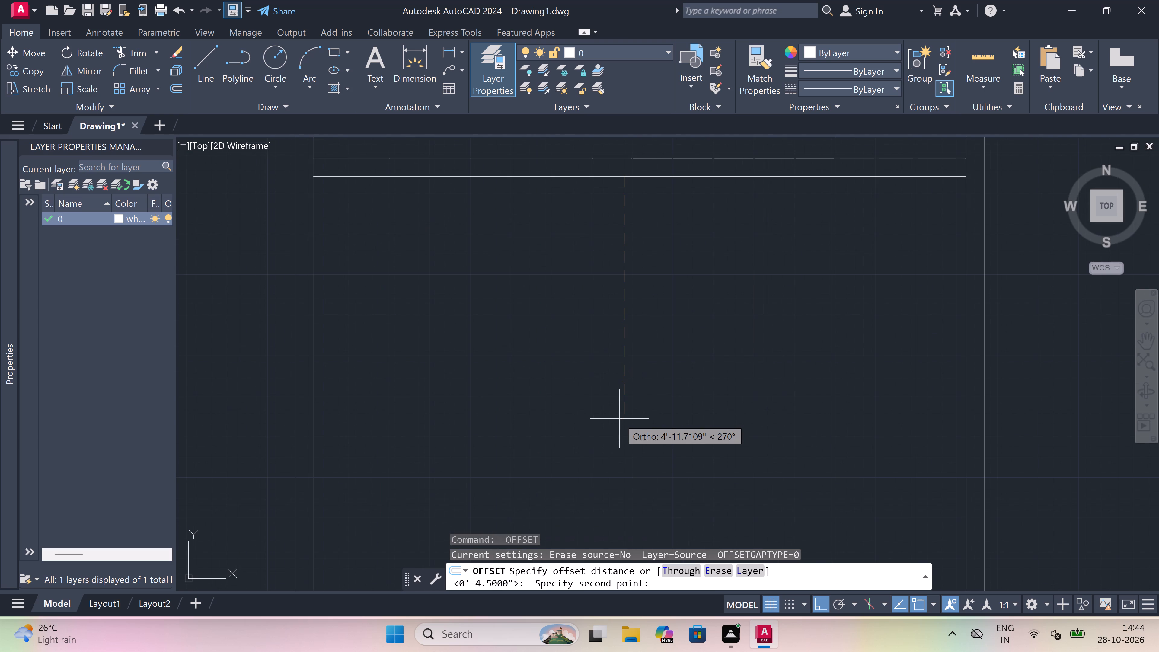
{"action": "scroll", "coordinate": [619, 419], "scroll_direction": "down", "scroll_amount": 1}
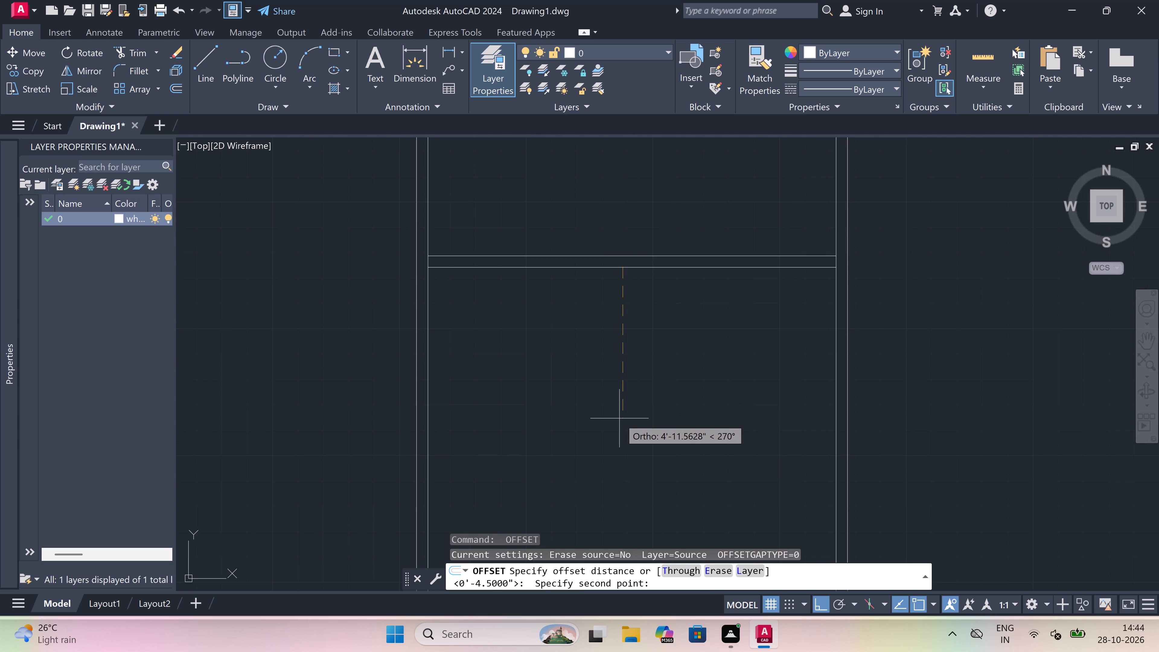
{"action": "type", "text": "6'"}
{"action": "key", "text": "space"}
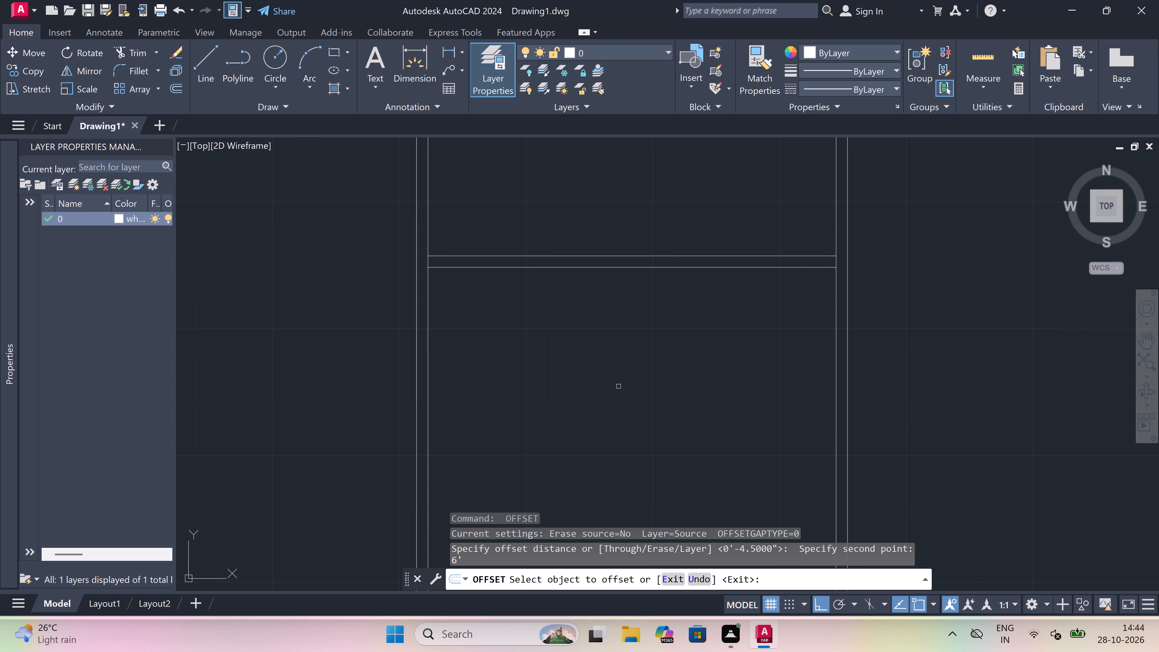
{"action": "scroll", "coordinate": [595, 333], "scroll_direction": "down", "scroll_amount": 3}
{"action": "scroll", "coordinate": [600, 325], "scroll_direction": "up", "scroll_amount": 1}
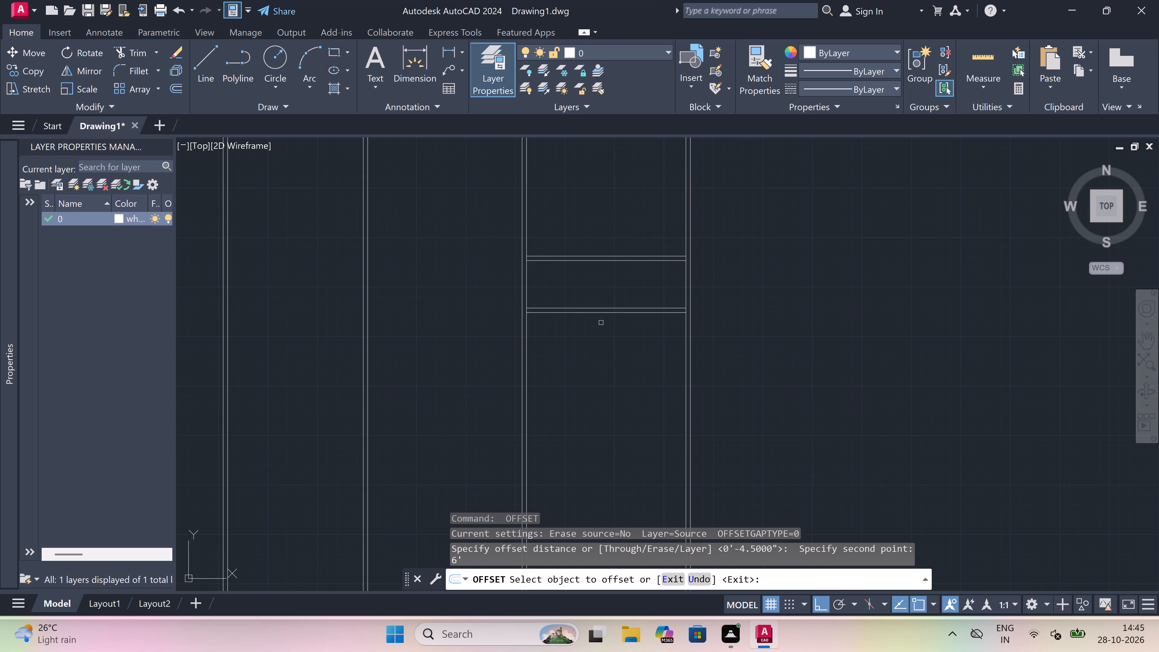
{"action": "scroll", "coordinate": [601, 320], "scroll_direction": "up", "scroll_amount": 1}
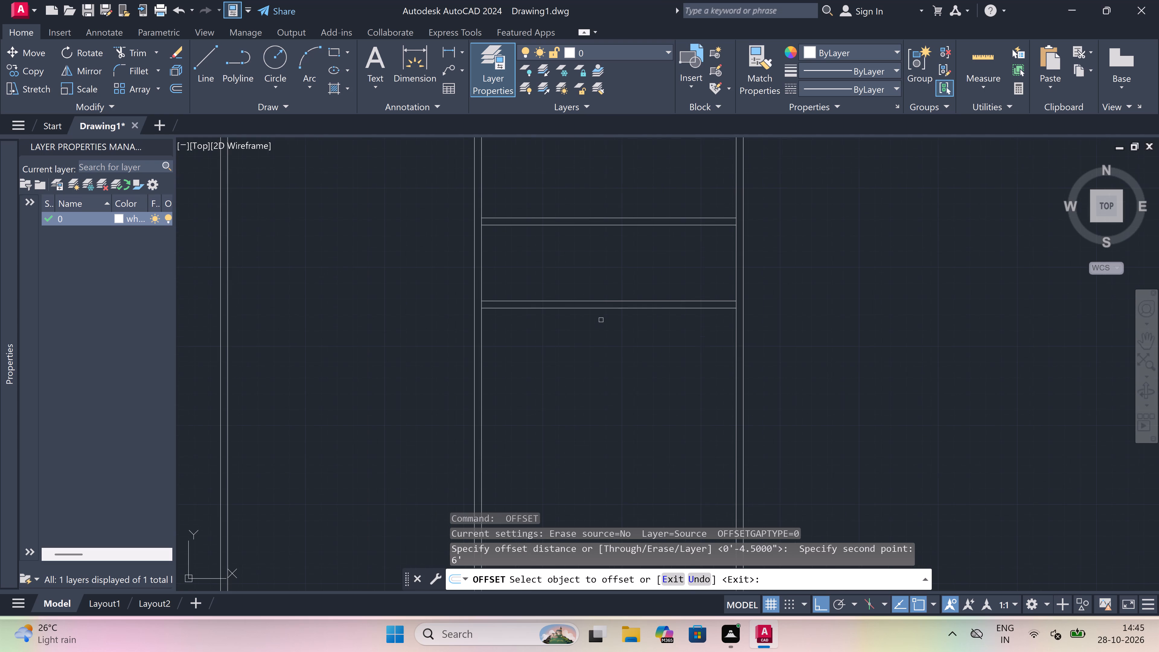
{"action": "left_click_drag", "start_coordinate": [597, 308], "coordinate": [595, 331]}
{"action": "left_click", "coordinate": [589, 358]}
{"action": "key", "text": "Escape"}
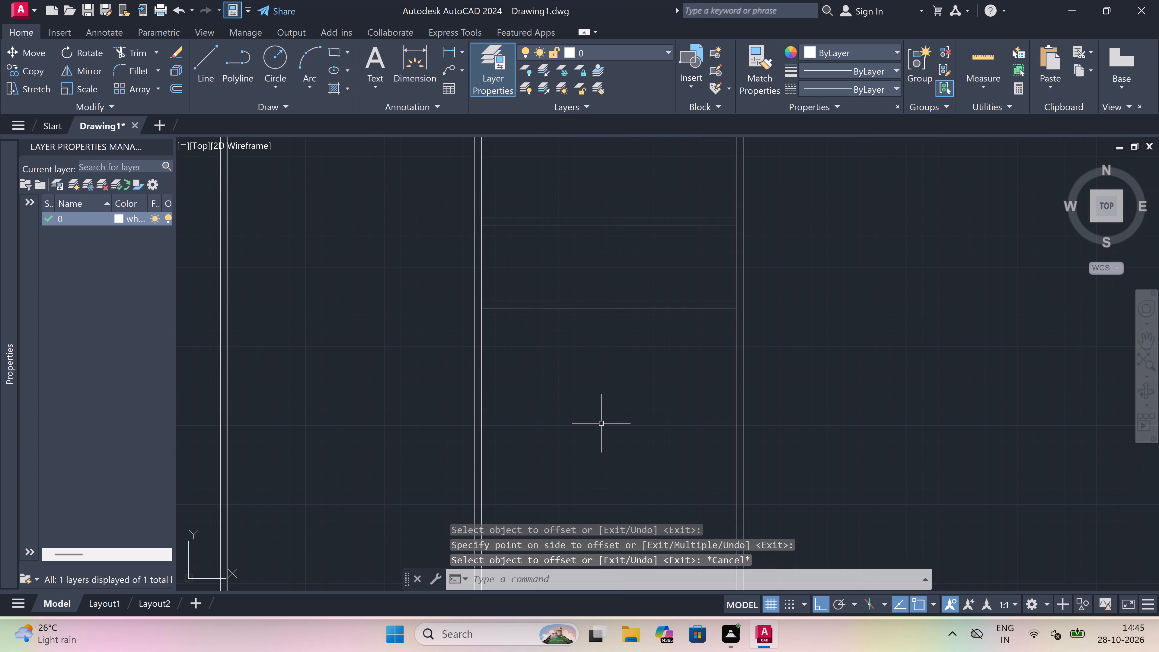
Offset the lowest east-side horizontal line 4.5" downward to give that cross wall its thickness.
{"action": "key", "text": "space"}
{"action": "left_click", "coordinate": [601, 423]}
{"action": "key", "text": "4"}
{"action": "type", "text": ".5\""}
{"action": "key", "text": "space"}
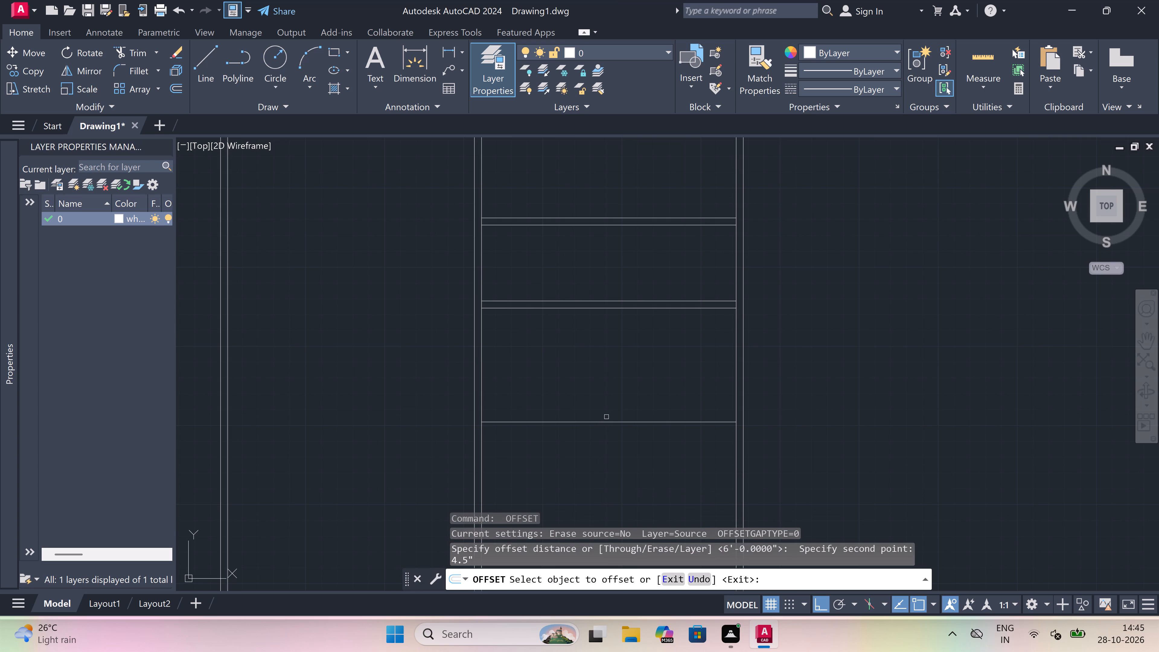
{"action": "left_click_drag", "start_coordinate": [603, 423], "coordinate": [600, 436]}
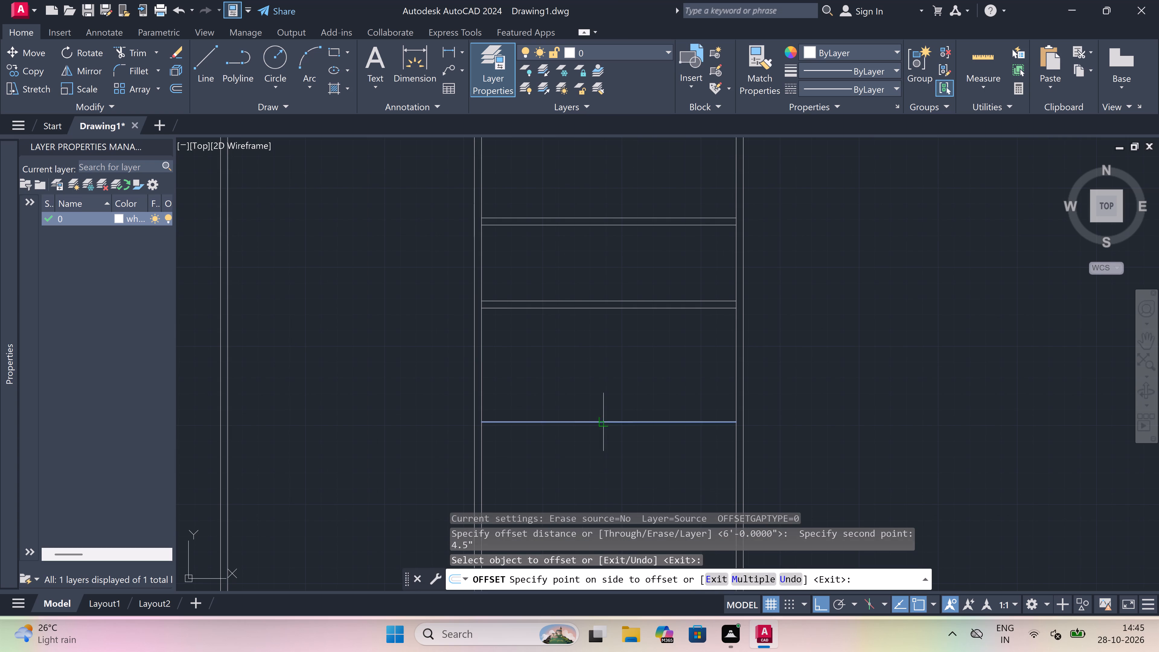
{"action": "left_click_drag", "start_coordinate": [600, 436], "coordinate": [592, 447]}
{"action": "left_click", "coordinate": [592, 447]}
{"action": "key", "text": "Escape"}
Offset the lower face of the lowest east-side cross wall 10' downward.
{"action": "scroll", "coordinate": [618, 336], "scroll_direction": "down", "scroll_amount": 3}
{"action": "scroll", "coordinate": [602, 375], "scroll_direction": "up", "scroll_amount": 2}
{"action": "key", "text": "space"}
{"action": "left_click", "coordinate": [617, 336]}
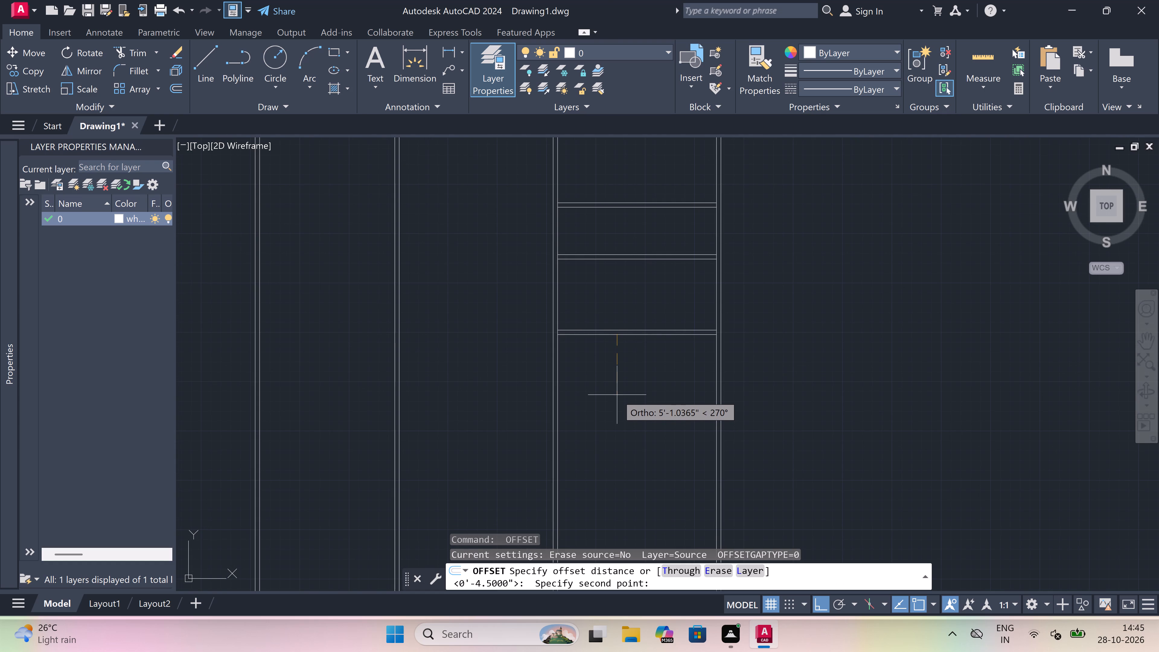
{"action": "type", "text": "13'"}
{"action": "key", "text": "5"}
{"action": "key", "text": "BackSpace"}
{"action": "key", "text": "BackSpace"}
{"action": "key", "text": "BackSpace"}
{"action": "key", "text": "BackSpace"}
{"action": "type", "text": "10'"}
{"action": "key", "text": "space"}
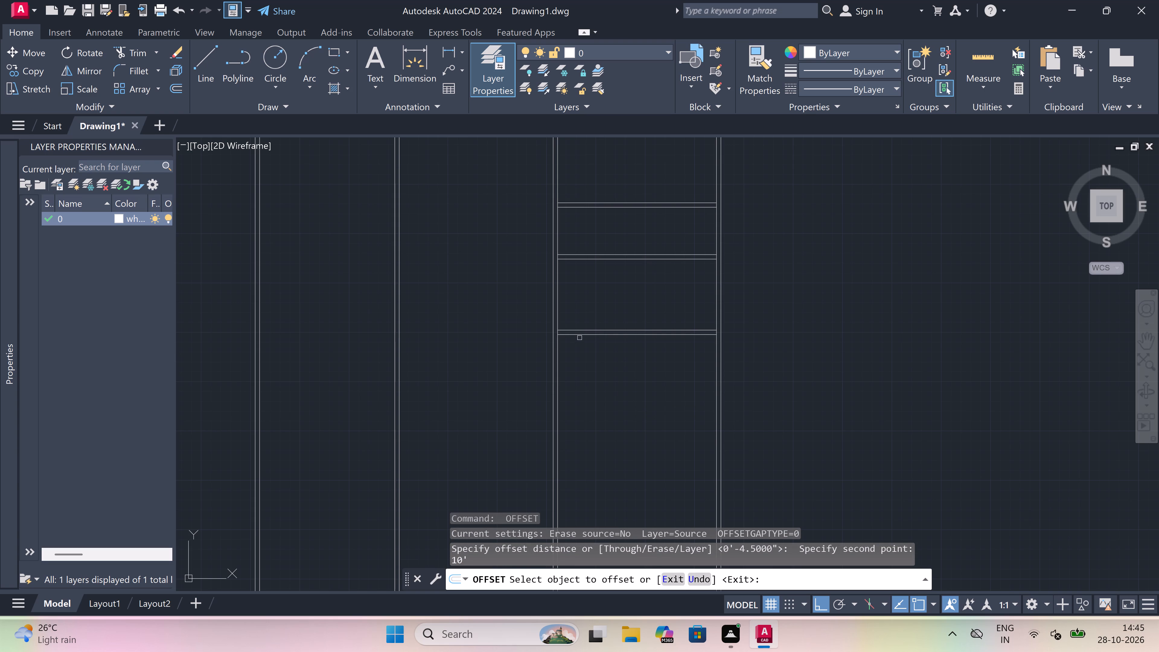
{"action": "left_click_drag", "start_coordinate": [579, 336], "coordinate": [579, 342]}
{"action": "left_click", "coordinate": [582, 369]}
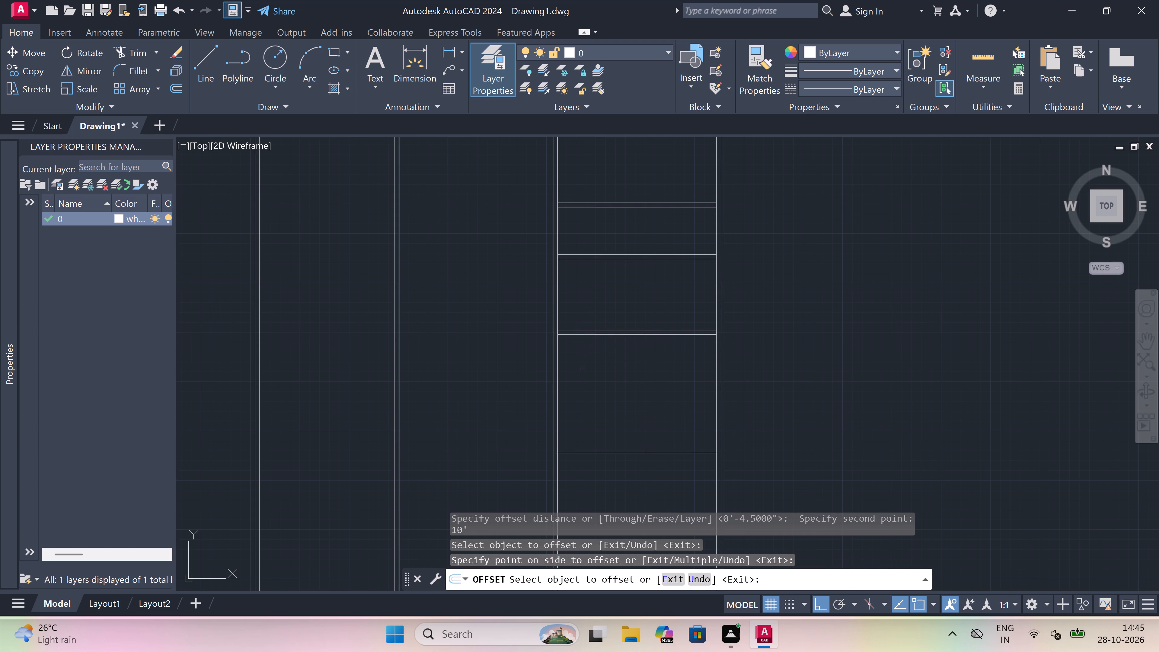
{"action": "key", "text": "Escape"}
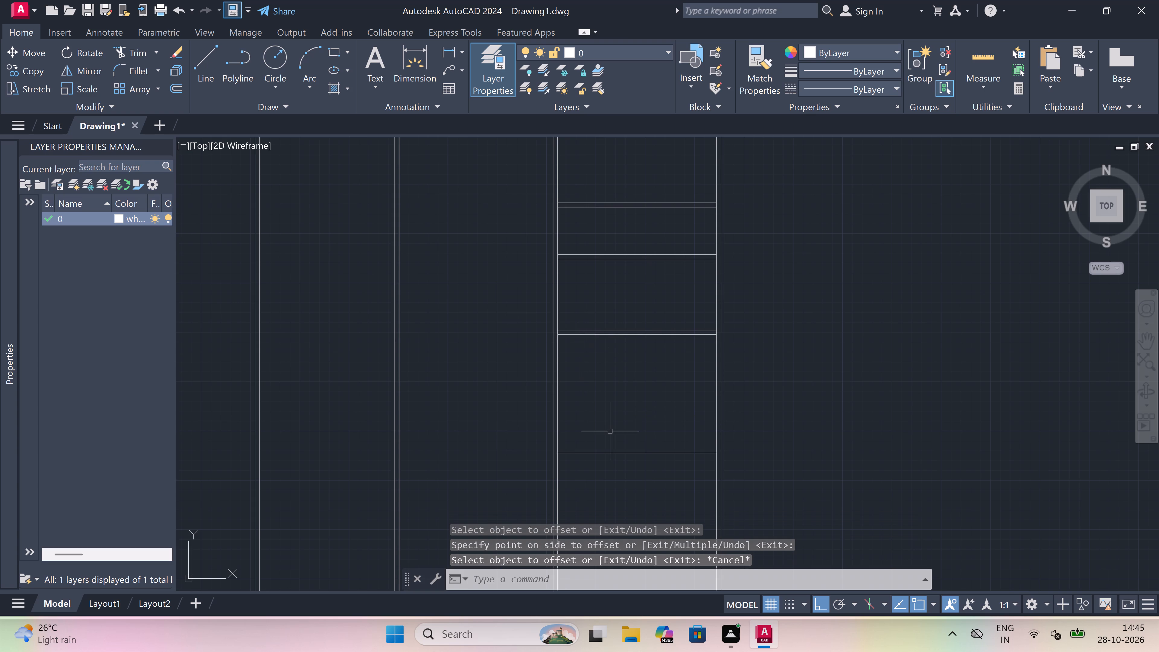
Offset the newest east-side horizontal line 4.5" downward to form the bottom wall.
{"action": "key", "text": "space"}
{"action": "left_click", "coordinate": [613, 448]}
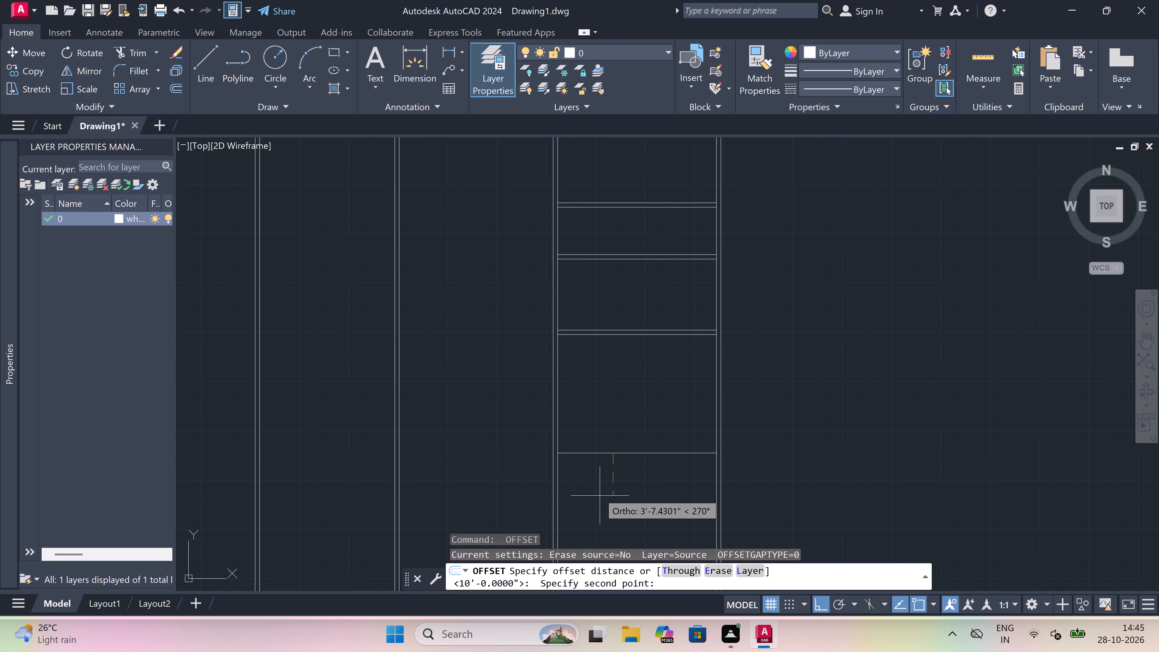
{"action": "type", "text": "4.5\""}
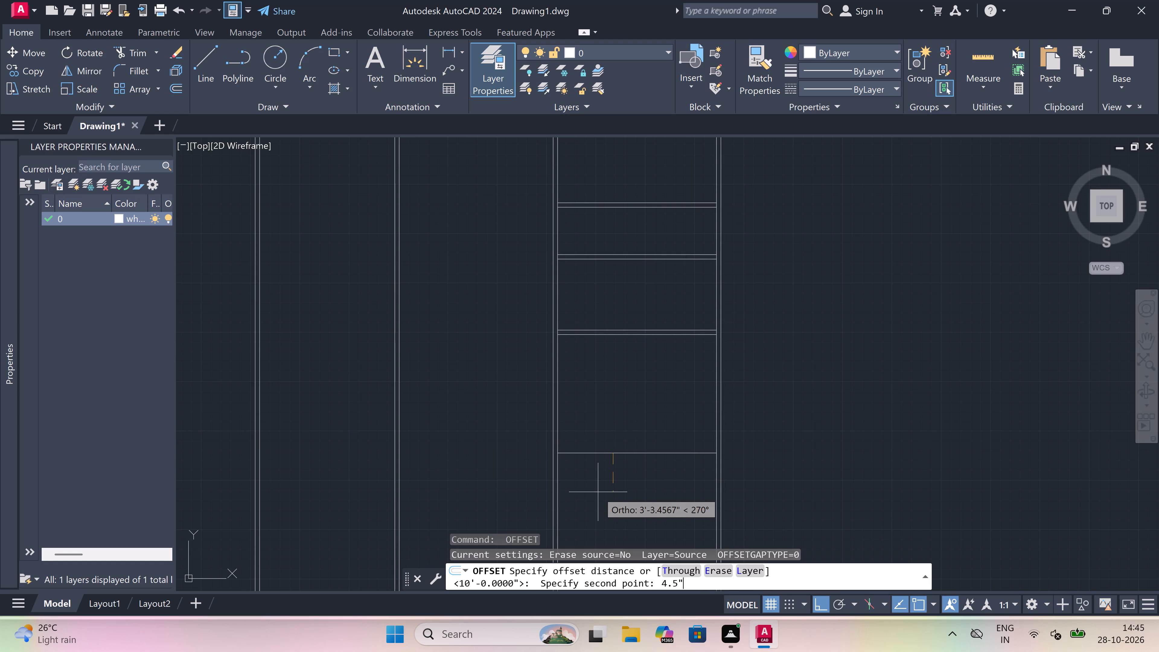
{"action": "key", "text": "space"}
{"action": "scroll", "coordinate": [597, 433], "scroll_direction": "down", "scroll_amount": 2}
{"action": "scroll", "coordinate": [592, 461], "scroll_direction": "up", "scroll_amount": 1}
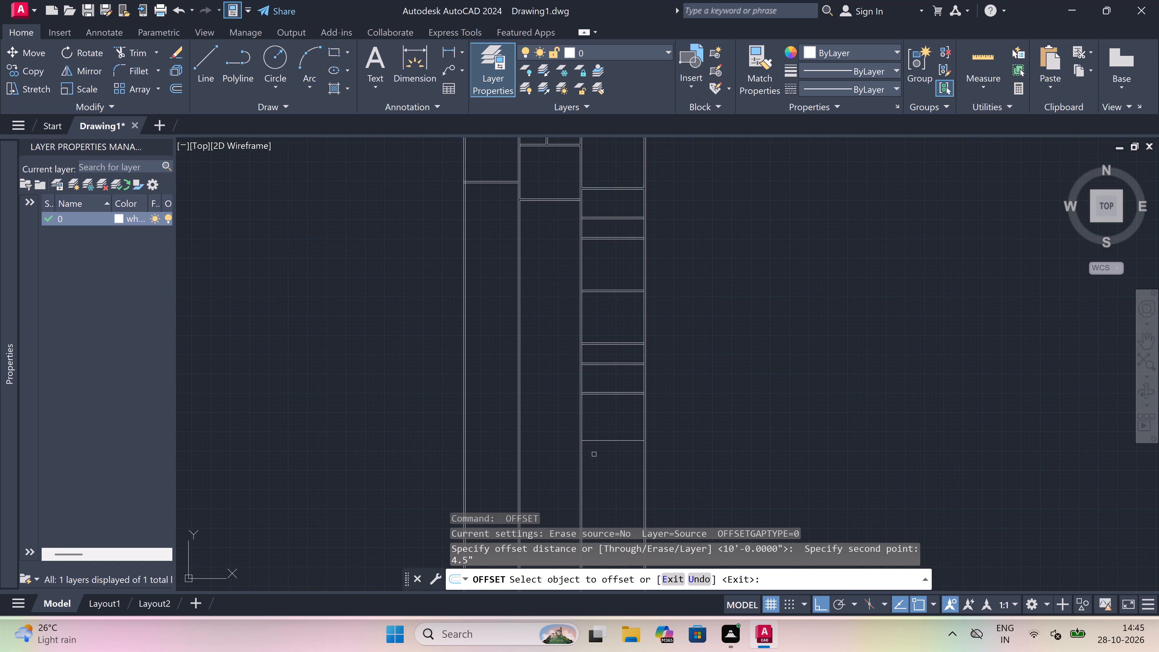
{"action": "scroll", "coordinate": [592, 461], "scroll_direction": "up", "scroll_amount": 1}
{"action": "scroll", "coordinate": [604, 410], "scroll_direction": "up", "scroll_amount": 2}
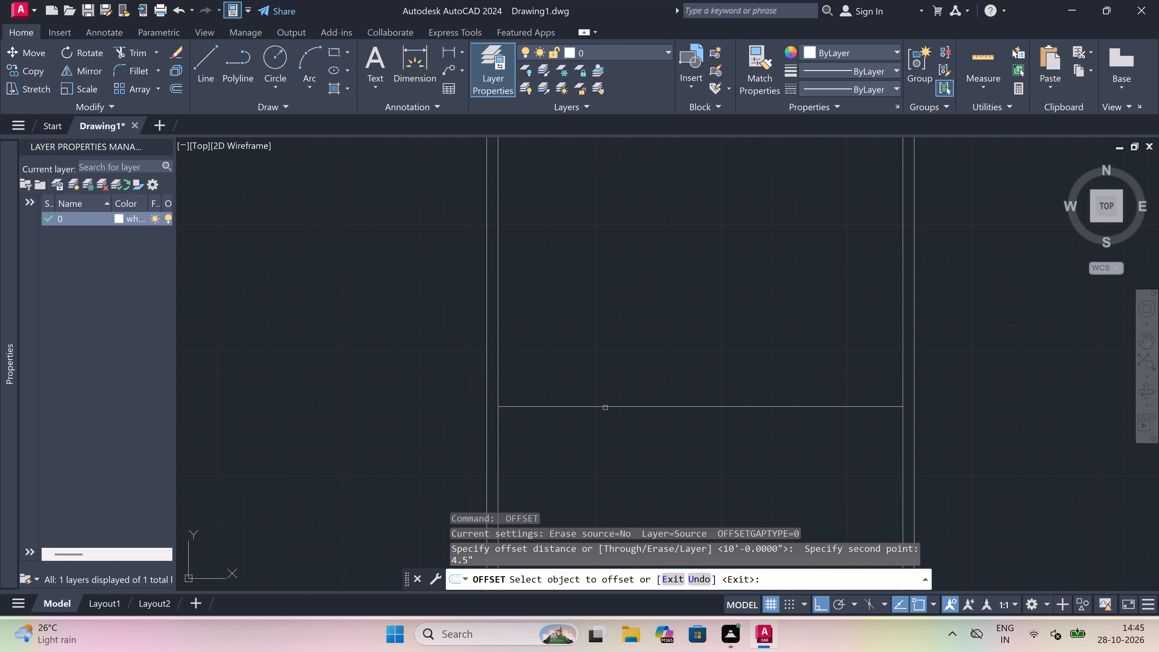
{"action": "left_click_drag", "start_coordinate": [605, 408], "coordinate": [588, 457]}
{"action": "left_click", "coordinate": [585, 464]}
{"action": "key", "text": "Escape"}
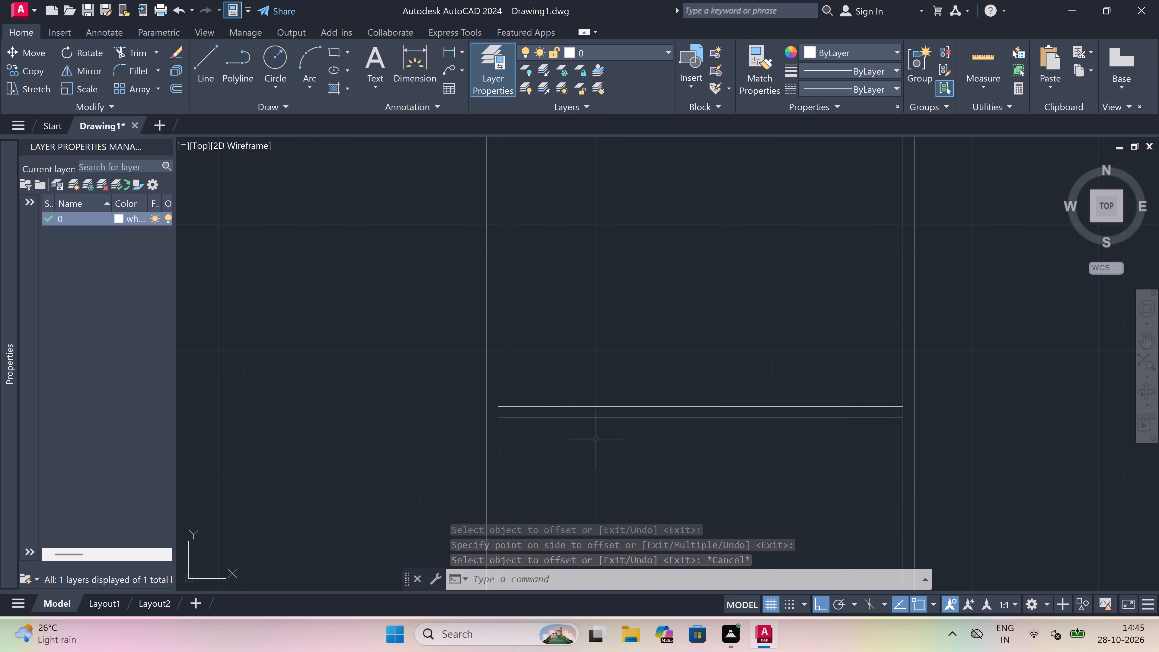
Extend both lines of the bottom wall across the plan to the outer faces of the east and west walls.
{"action": "type", "text": "ex"}
{"action": "key", "text": "space"}
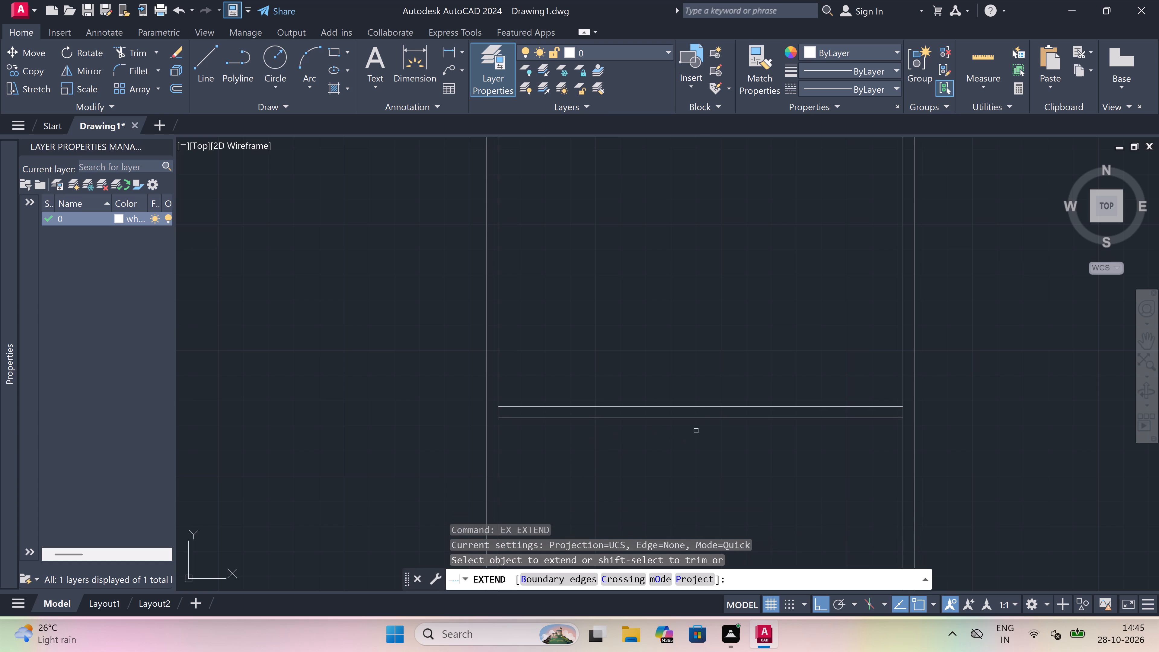
{"action": "left_click", "coordinate": [722, 418]}
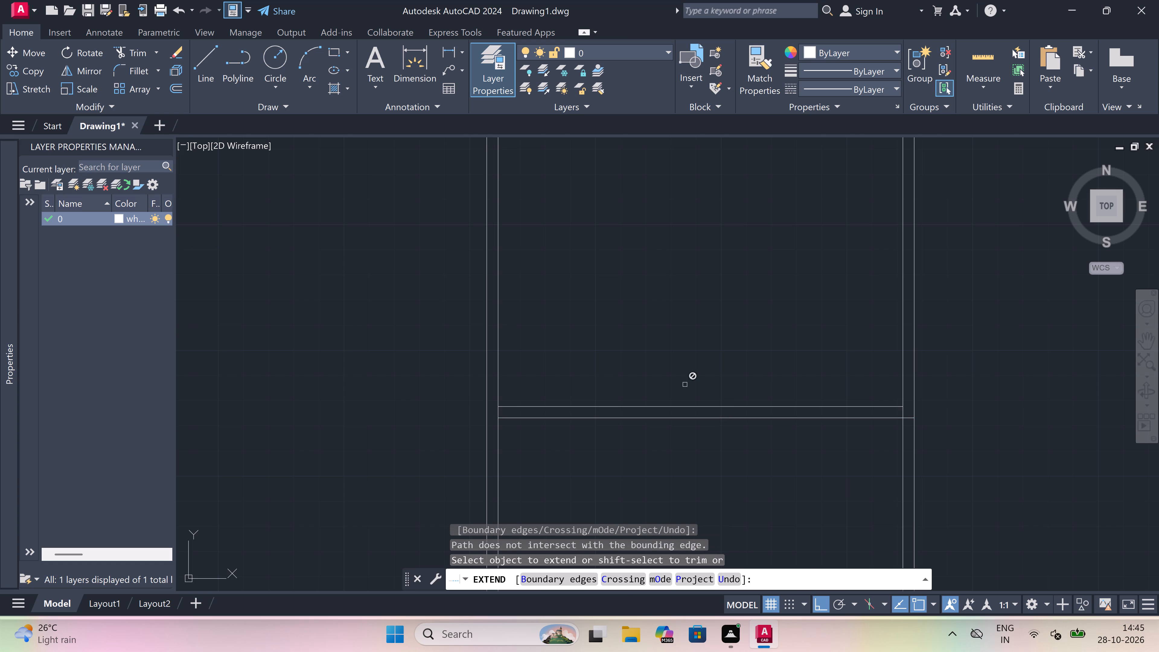
{"action": "scroll", "coordinate": [658, 366], "scroll_direction": "down", "scroll_amount": 3}
{"action": "left_click_drag", "start_coordinate": [658, 366], "coordinate": [657, 373]}
{"action": "left_click_drag", "start_coordinate": [644, 436], "coordinate": [644, 425]}
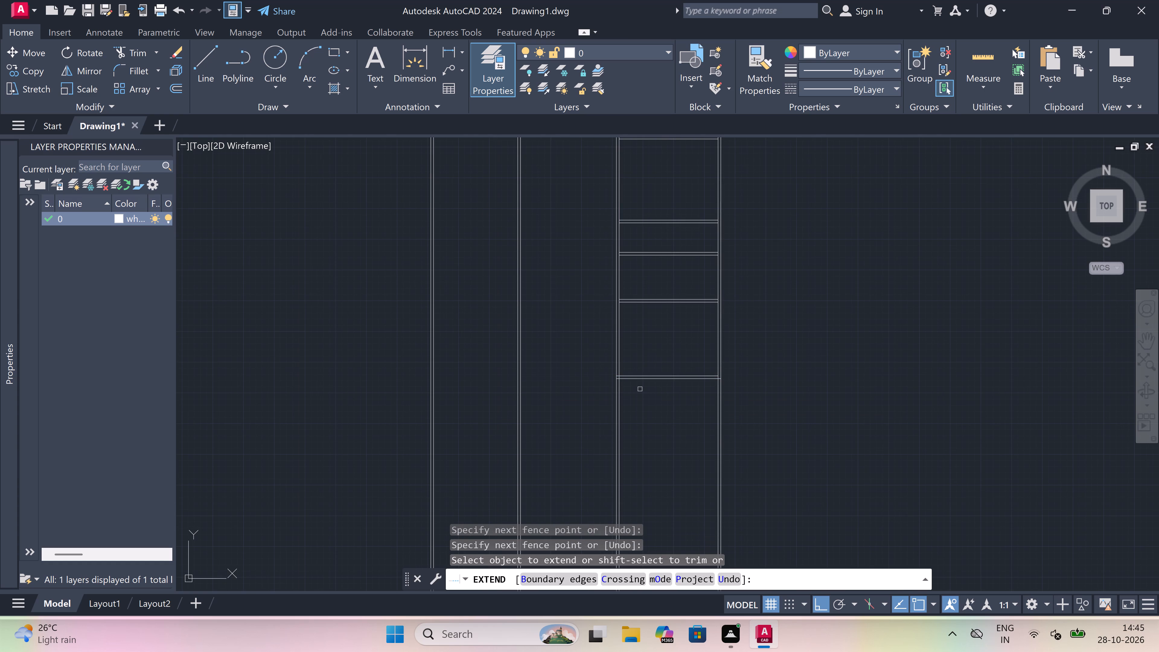
{"action": "left_click", "coordinate": [646, 360]}
{"action": "left_click_drag", "start_coordinate": [661, 448], "coordinate": [662, 444]}
{"action": "left_click", "coordinate": [577, 366]}
{"action": "left_click_drag", "start_coordinate": [565, 419], "coordinate": [565, 415]}
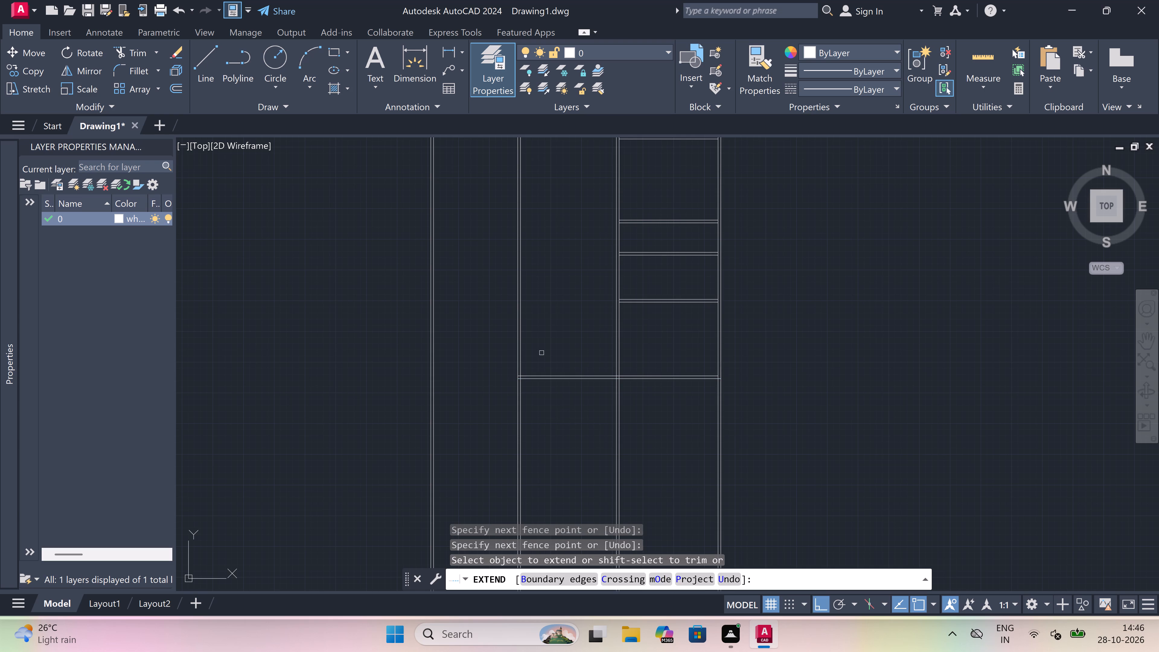
{"action": "left_click", "coordinate": [541, 353]}
{"action": "triple_click", "coordinate": [542, 439]}
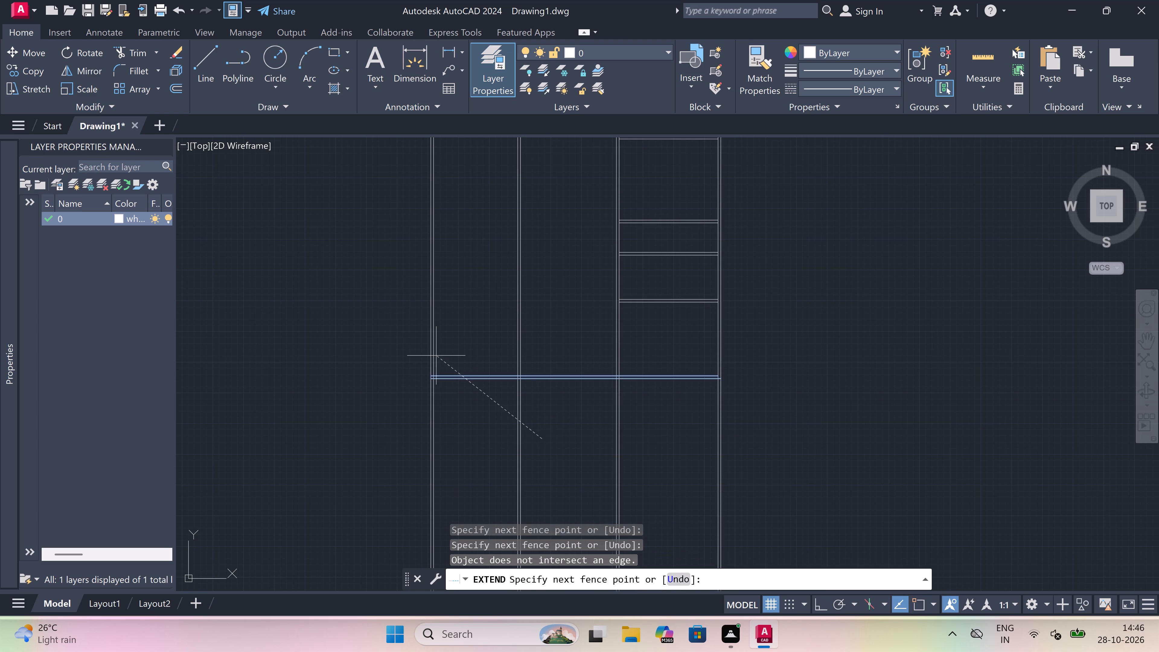
{"action": "left_click", "coordinate": [436, 356]}
{"action": "key", "text": "Escape"}
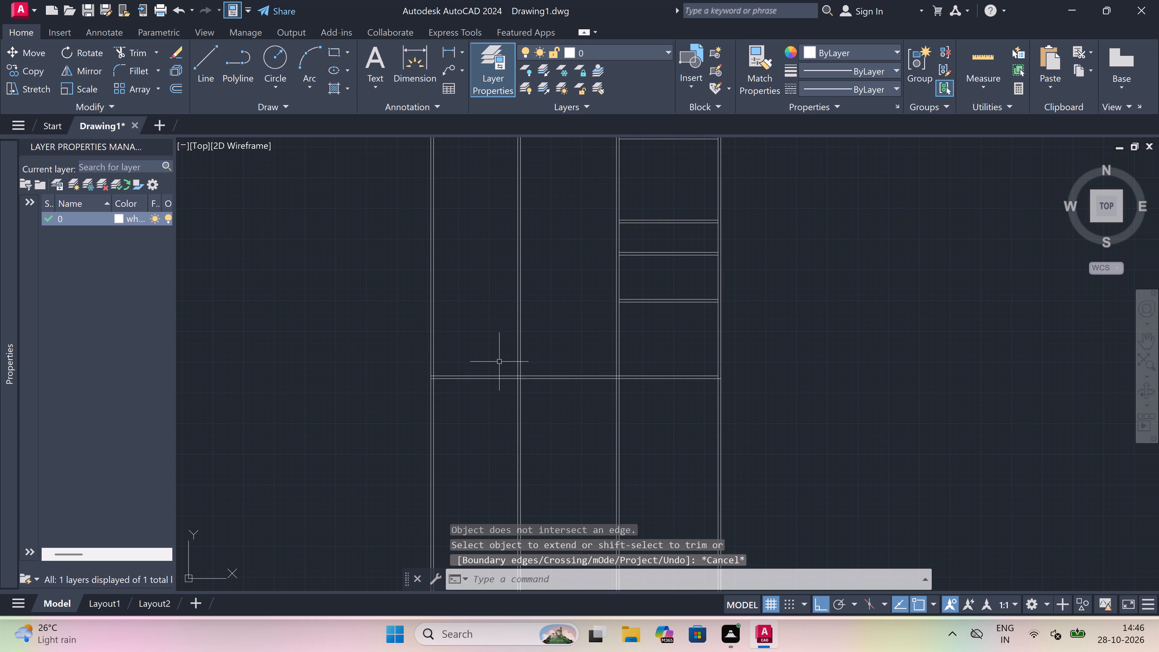
Trim all the vertical wall lines that project below the bottom wall.
{"action": "type", "text": "tr"}
{"action": "key", "text": "space"}
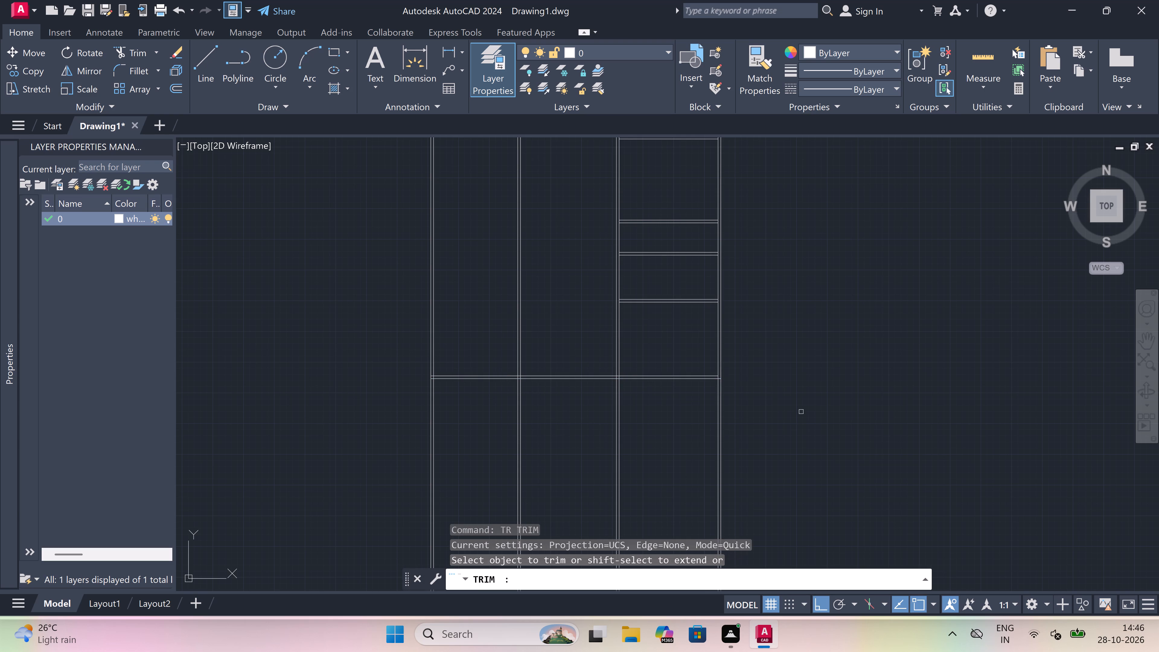
{"action": "left_click_drag", "start_coordinate": [803, 411], "coordinate": [792, 411]}
{"action": "left_click", "coordinate": [377, 475]}
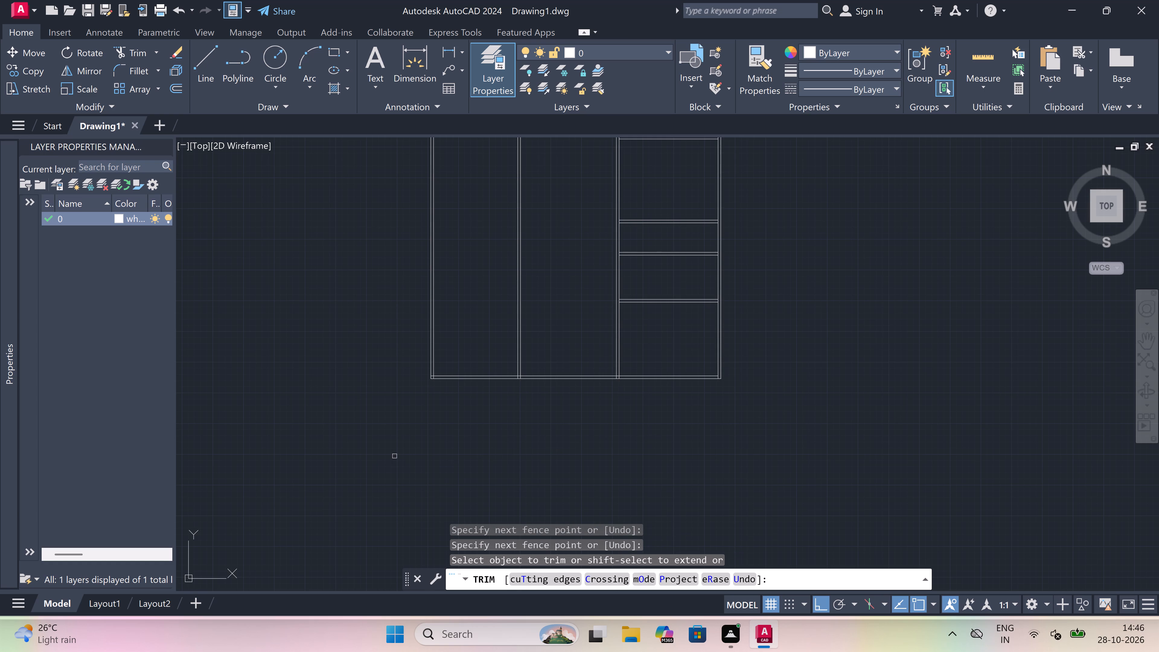
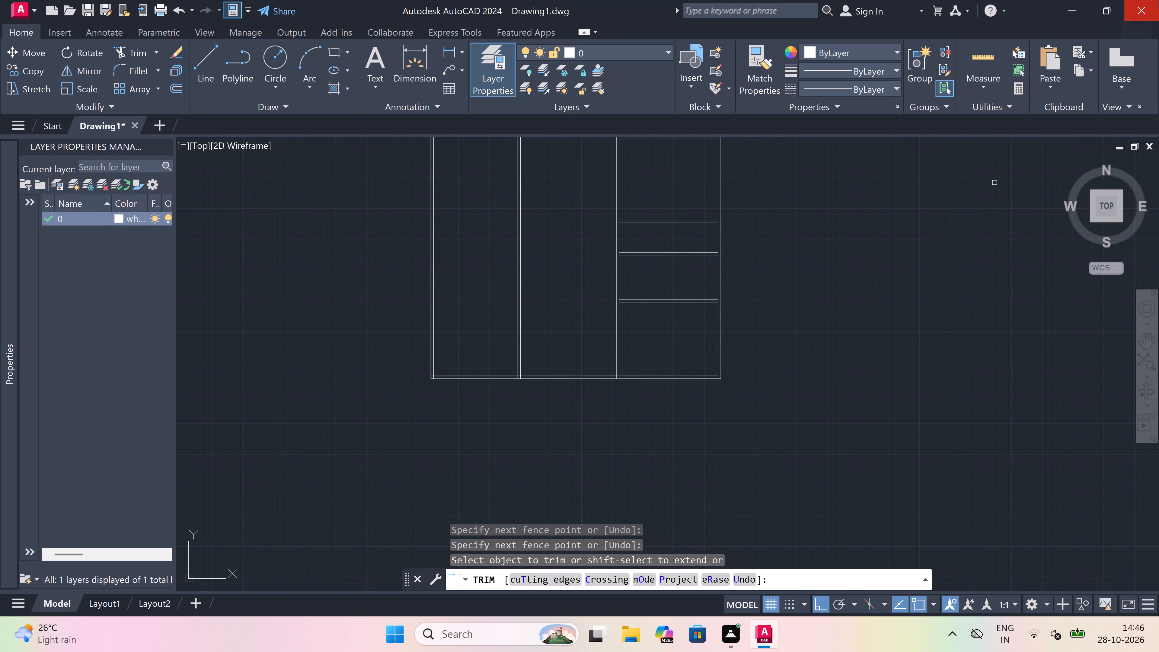
Trim the overlapping inner wall line ends at the plan's southwest corner, where the west and bottom walls meet.
{"action": "scroll", "coordinate": [649, 387], "scroll_direction": "down", "scroll_amount": 2}
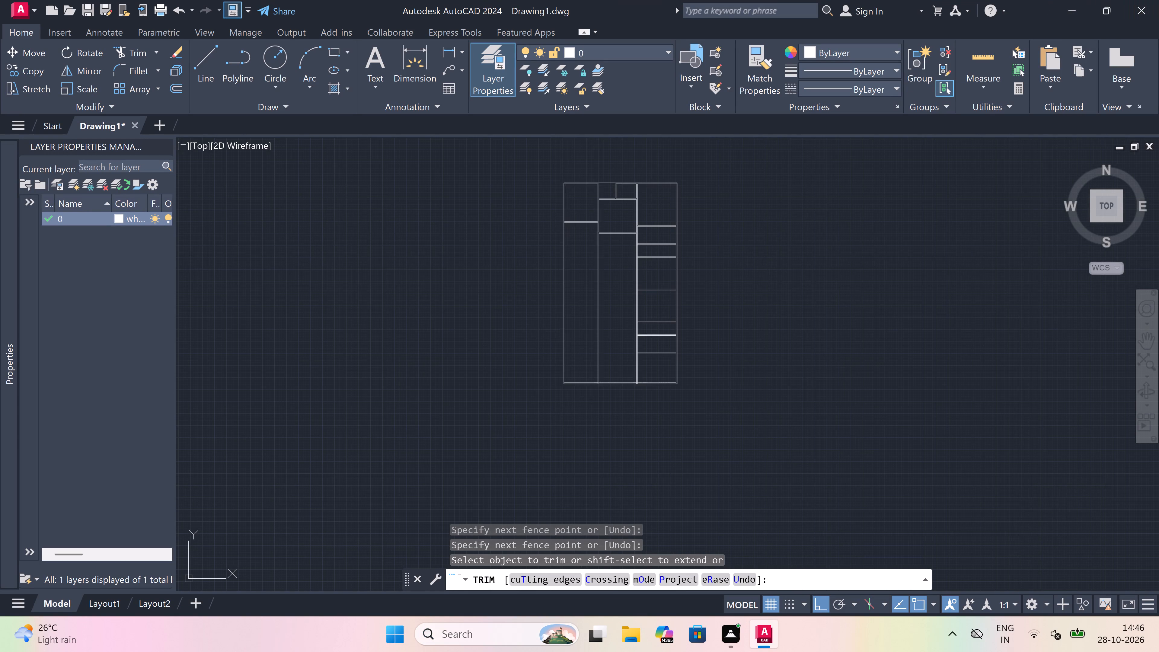
{"action": "scroll", "coordinate": [583, 384], "scroll_direction": "up", "scroll_amount": 3}
{"action": "scroll", "coordinate": [498, 383], "scroll_direction": "up", "scroll_amount": 5}
{"action": "left_click", "coordinate": [512, 366]}
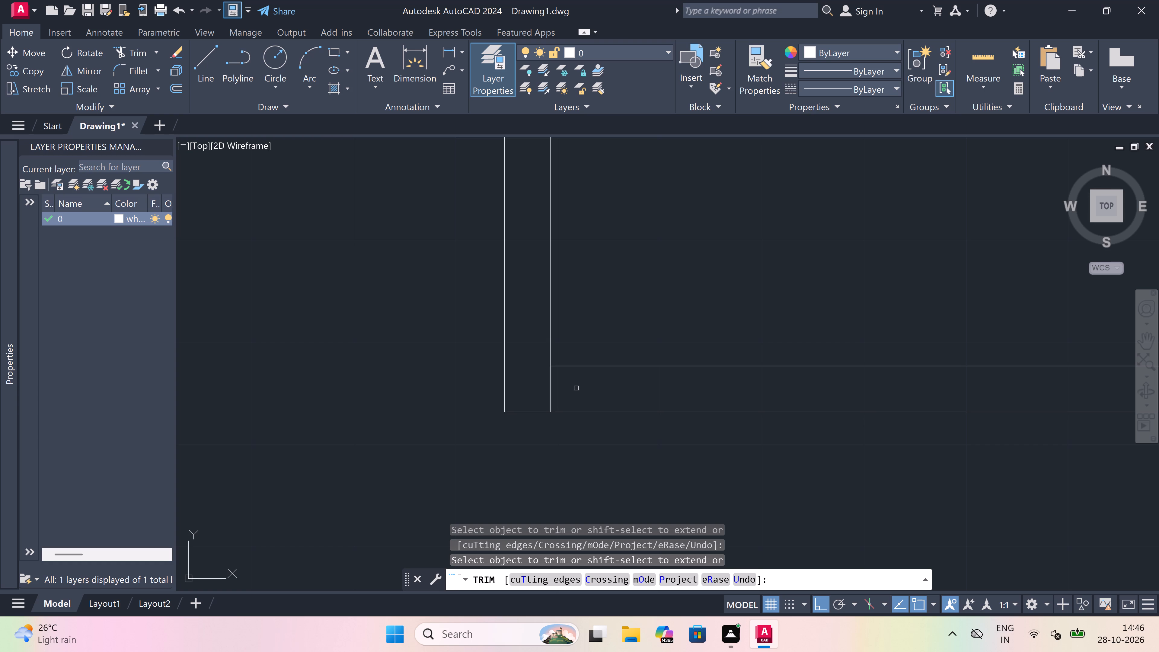
{"action": "left_click", "coordinate": [557, 384]}
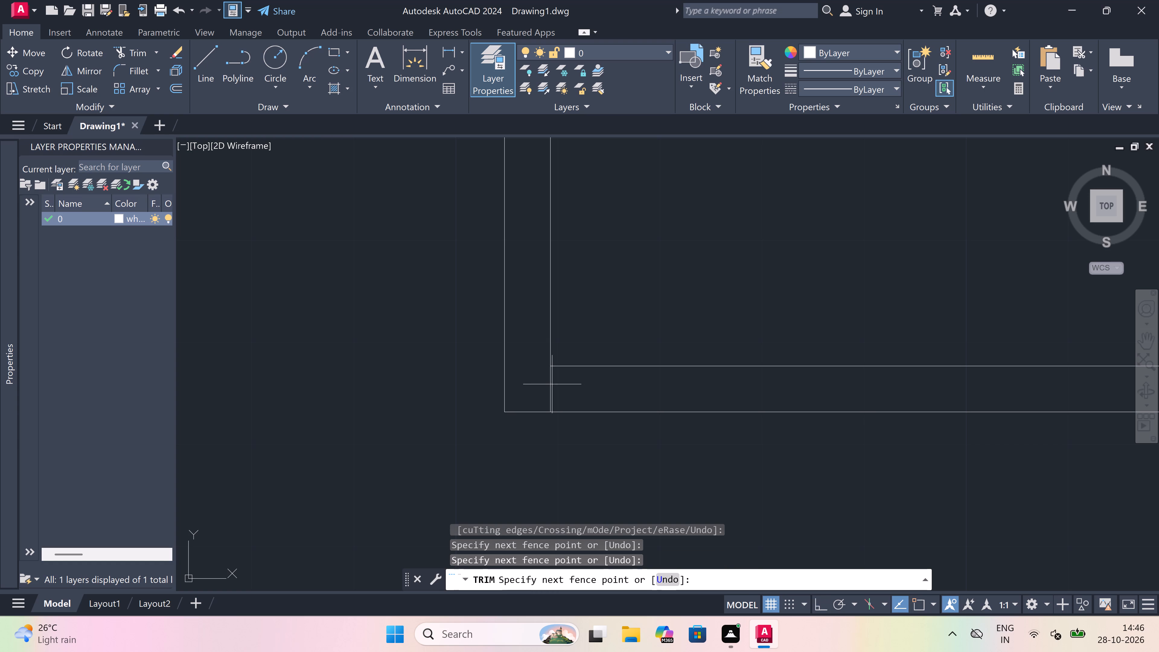
{"action": "left_click", "coordinate": [546, 385]}
{"action": "scroll", "coordinate": [389, 390], "scroll_direction": "down", "scroll_amount": 3}
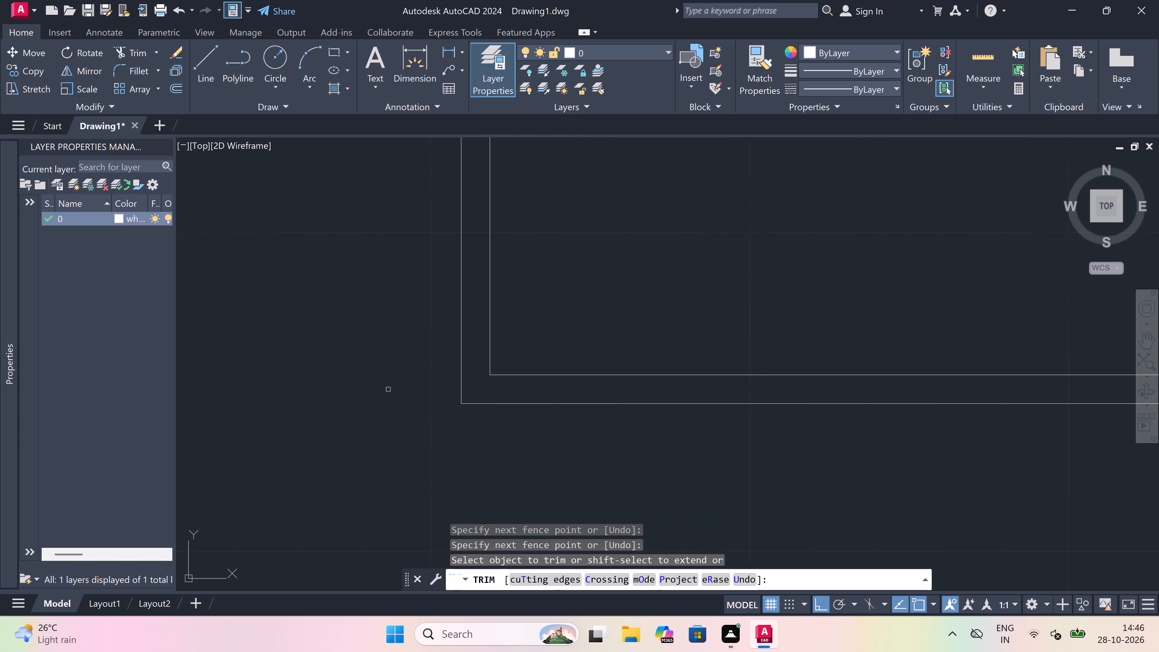
{"action": "scroll", "coordinate": [388, 389], "scroll_direction": "down", "scroll_amount": 2}
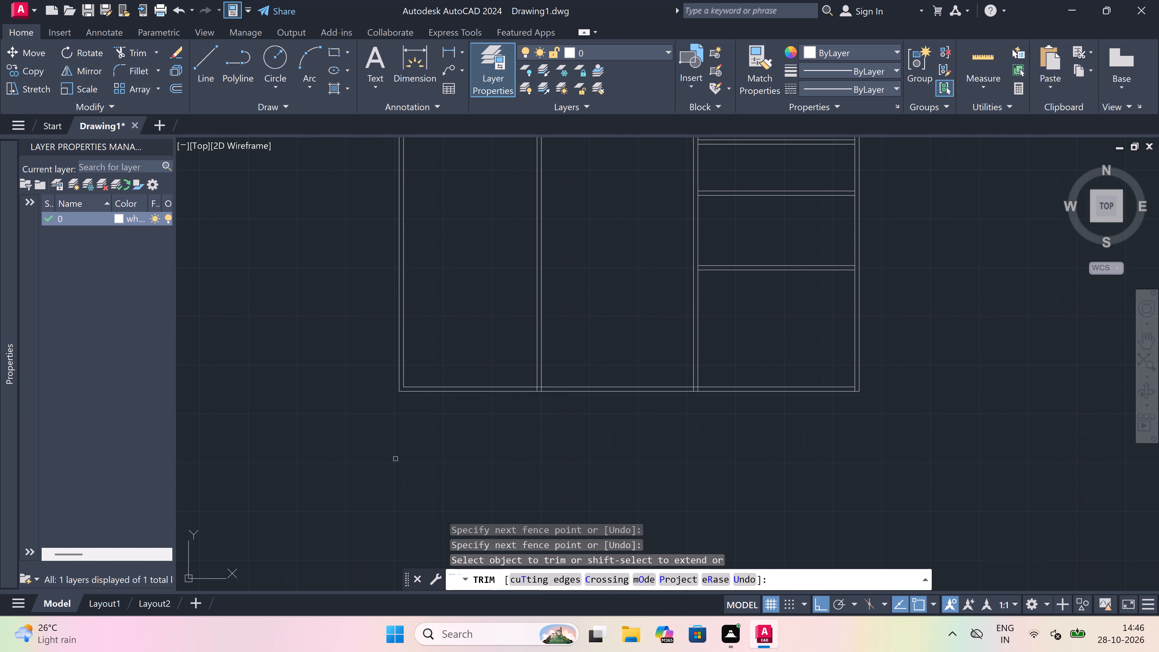
{"action": "scroll", "coordinate": [395, 460], "scroll_direction": "down", "scroll_amount": 2}
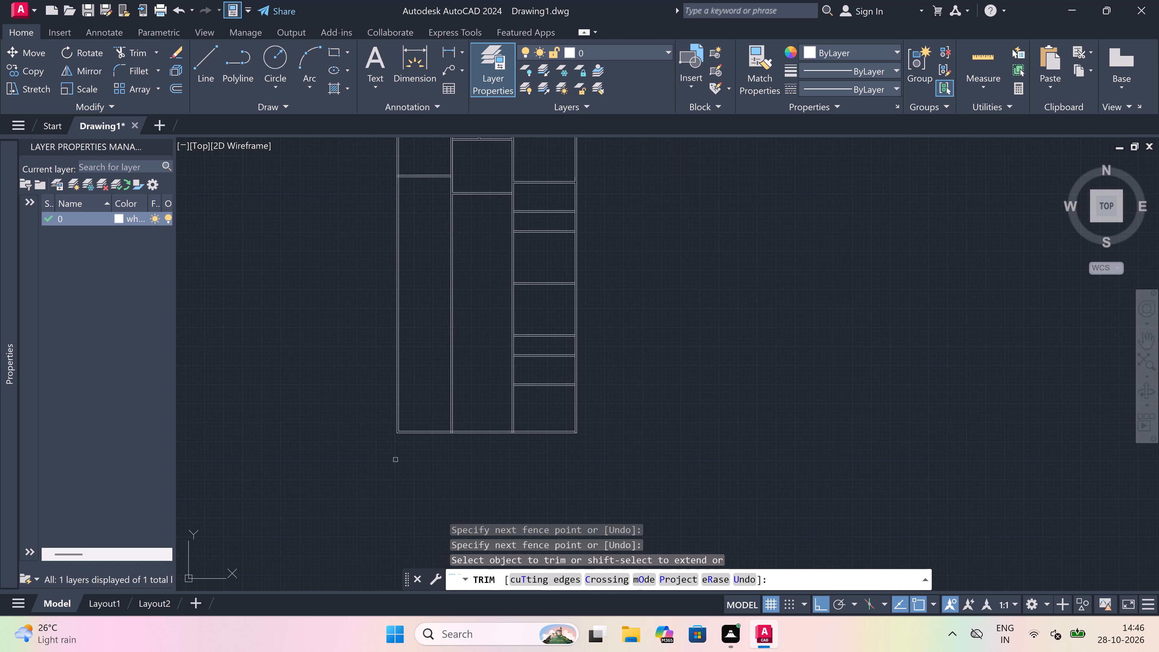
{"action": "scroll", "coordinate": [395, 460], "scroll_direction": "down", "scroll_amount": 1}
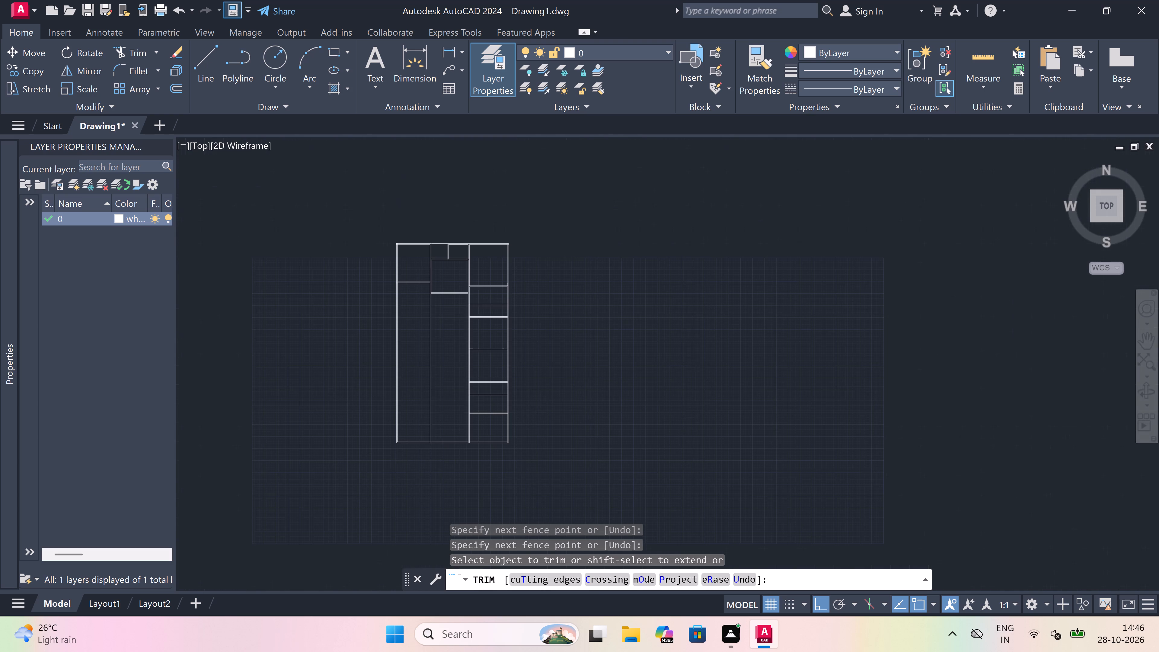
{"action": "scroll", "coordinate": [483, 439], "scroll_direction": "up", "scroll_amount": 1}
{"action": "scroll", "coordinate": [483, 439], "scroll_direction": "down", "scroll_amount": 1}
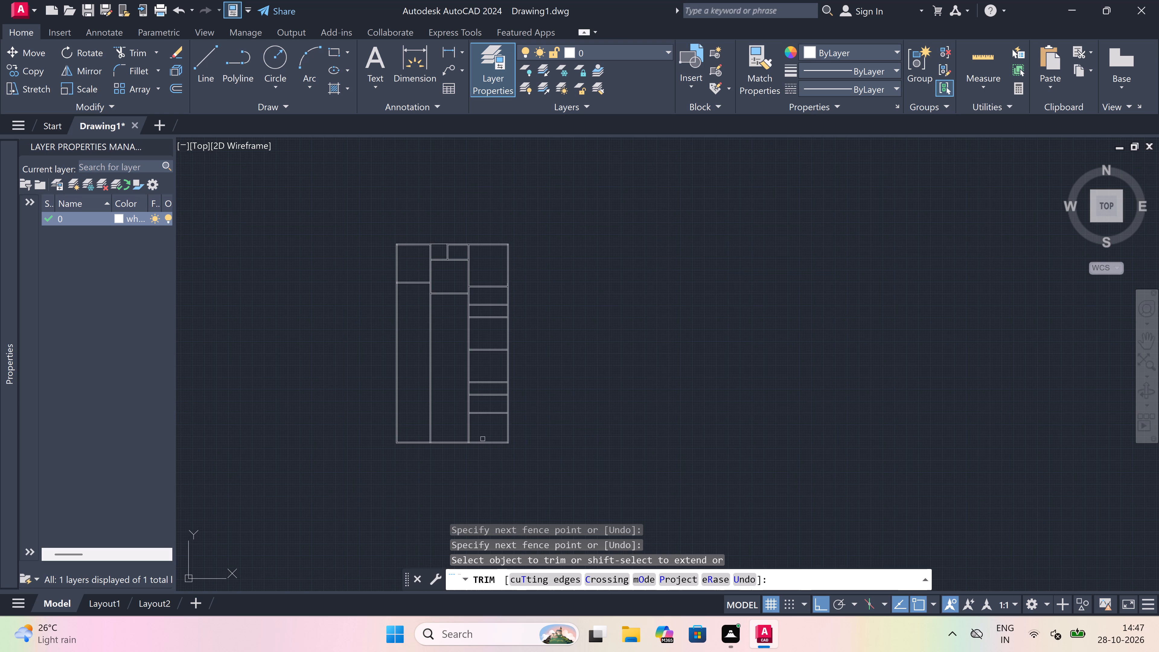
{"action": "scroll", "coordinate": [483, 439], "scroll_direction": "down", "scroll_amount": 1}
{"action": "scroll", "coordinate": [460, 314], "scroll_direction": "up", "scroll_amount": 2}
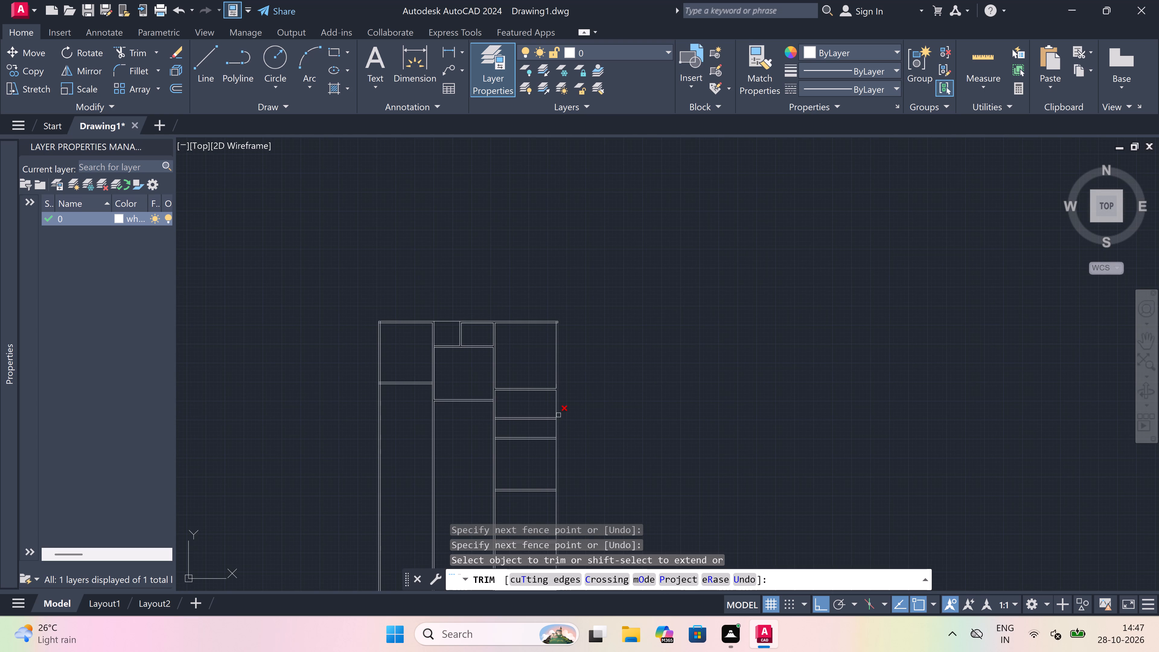
{"action": "key", "text": "Escape"}
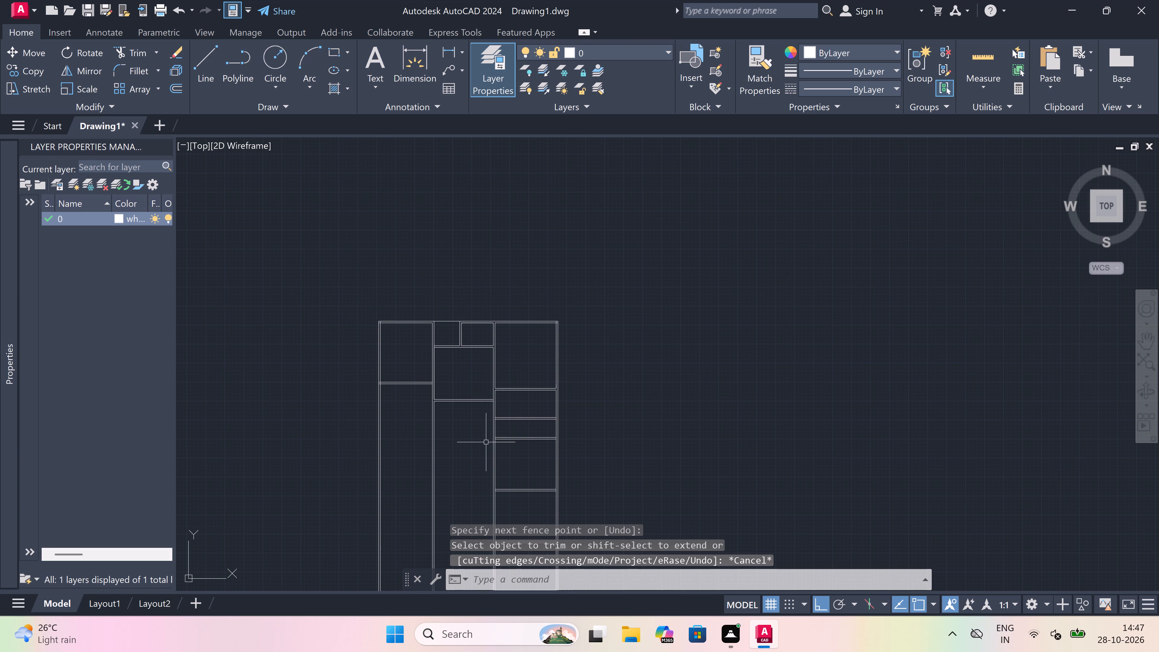
Offset the outer line of the top wall 1' upward.
{"action": "scroll", "coordinate": [486, 442], "scroll_direction": "down", "scroll_amount": 1}
{"action": "scroll", "coordinate": [449, 353], "scroll_direction": "up", "scroll_amount": 3}
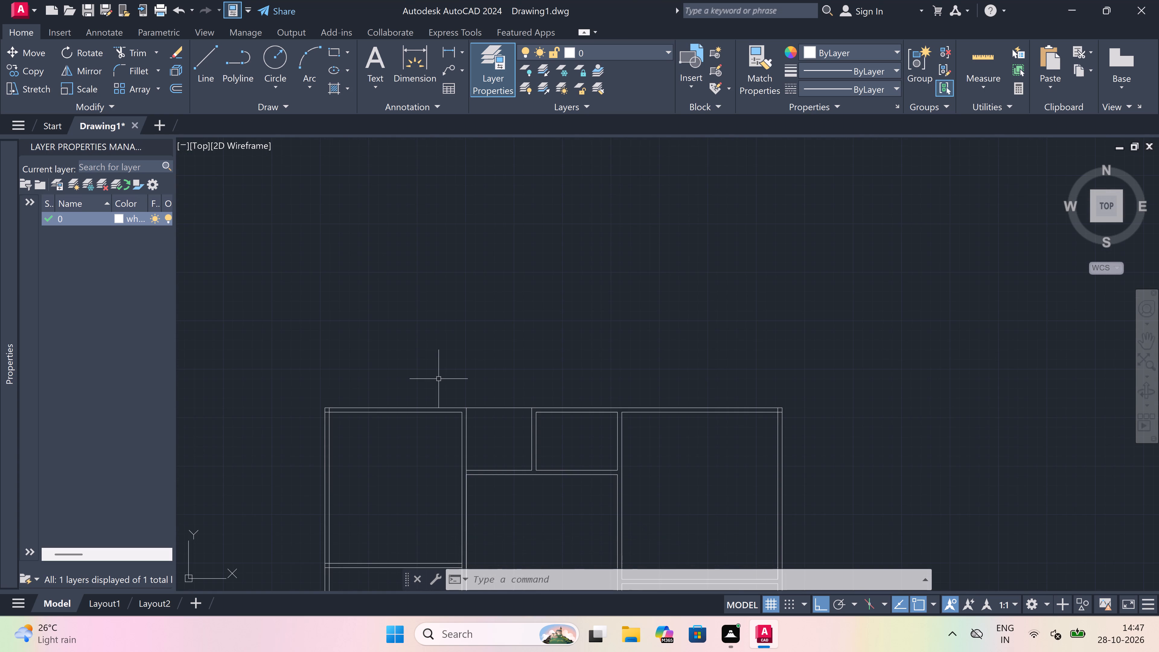
{"action": "scroll", "coordinate": [439, 380], "scroll_direction": "down", "scroll_amount": 2}
{"action": "scroll", "coordinate": [488, 449], "scroll_direction": "up", "scroll_amount": 1}
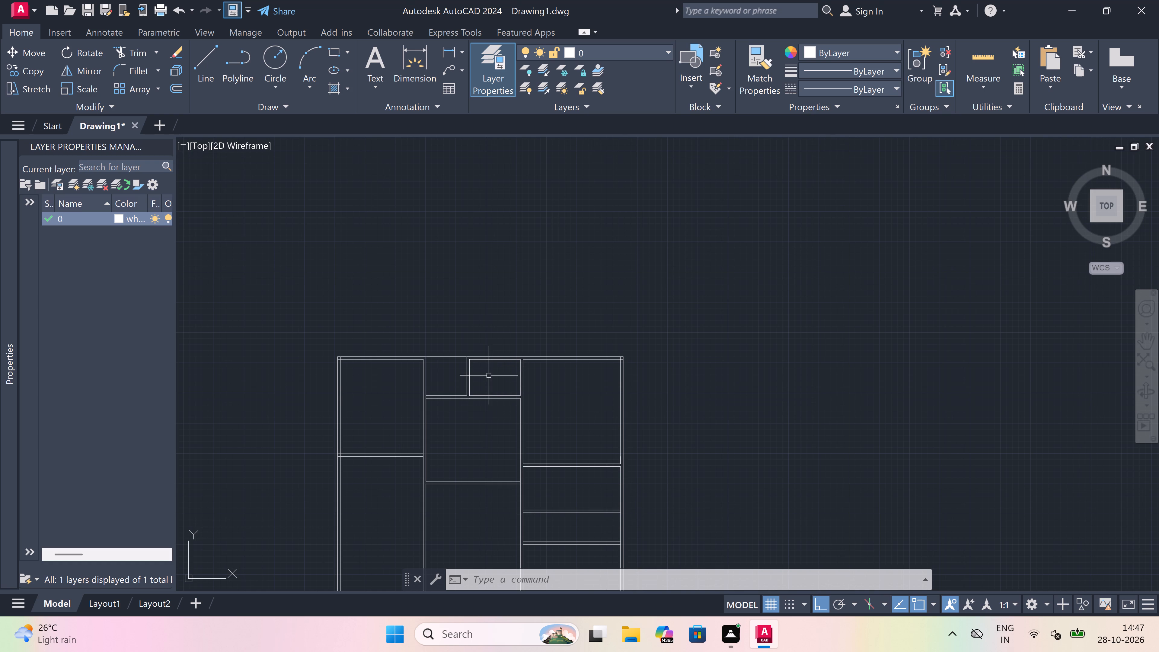
{"action": "scroll", "coordinate": [390, 332], "scroll_direction": "up", "scroll_amount": 2}
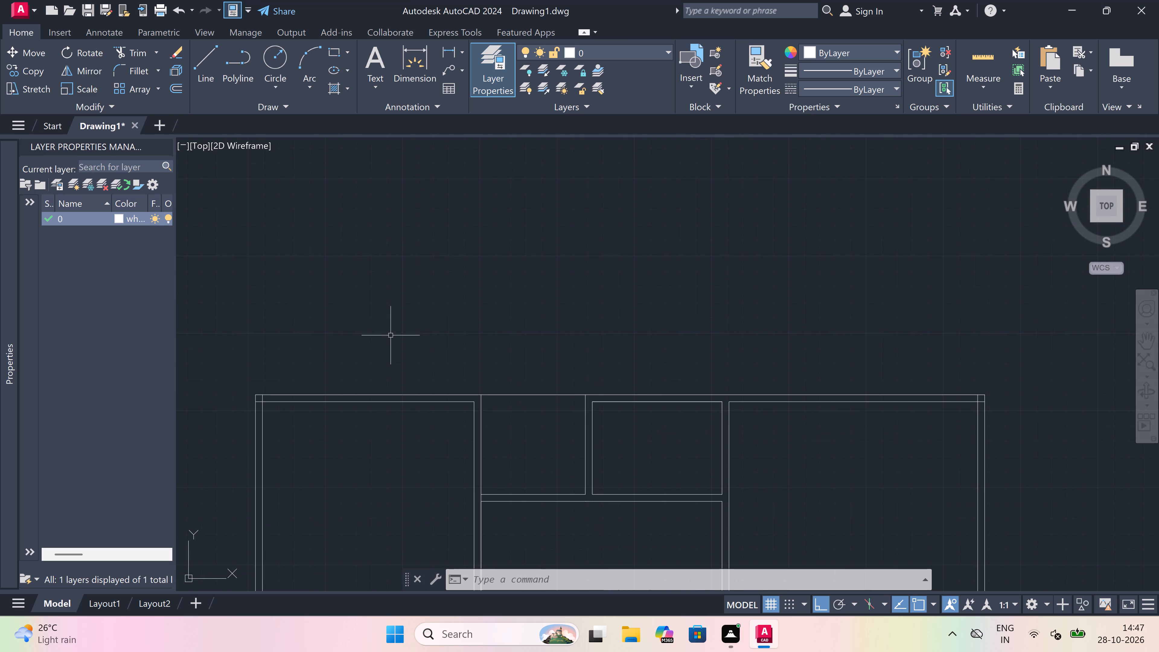
{"action": "type", "text": "o"}
{"action": "key", "text": "space"}
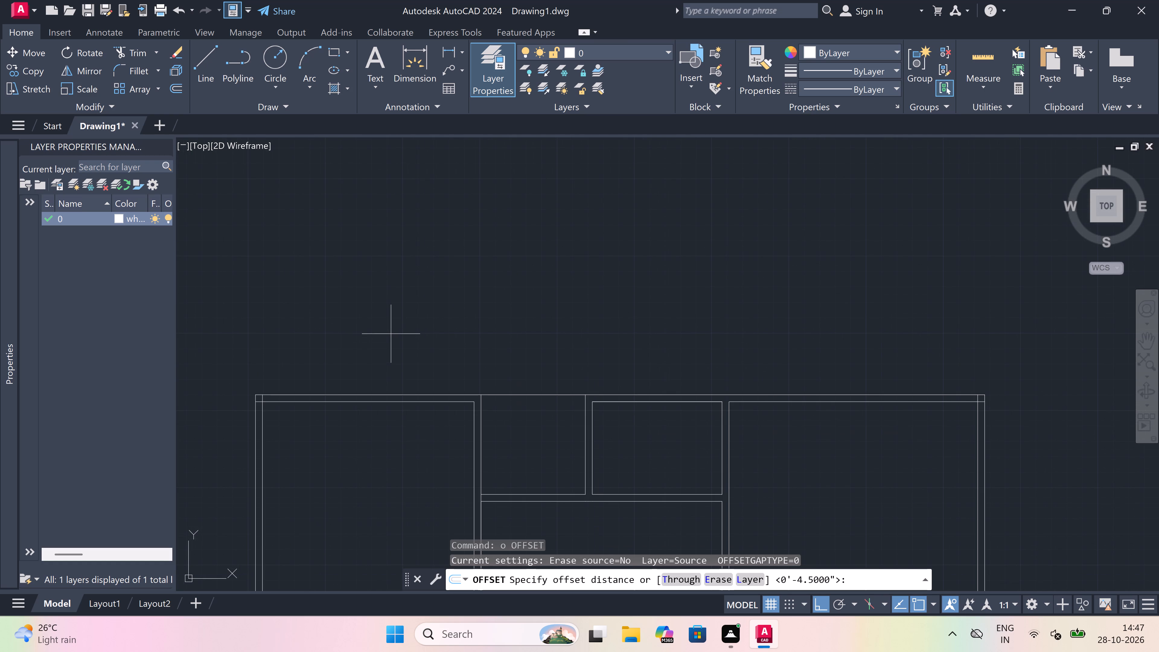
{"action": "scroll", "coordinate": [363, 387], "scroll_direction": "up", "scroll_amount": 1}
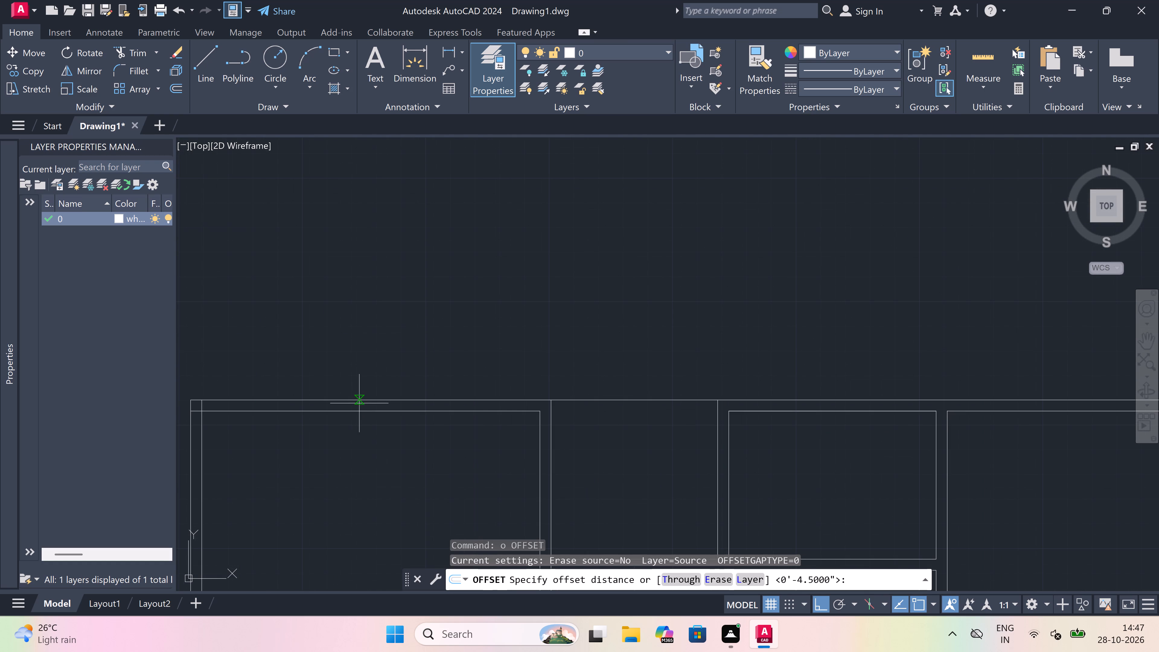
{"action": "left_click_drag", "start_coordinate": [359, 401], "coordinate": [366, 340]}
{"action": "type", "text": "1'"}
{"action": "key", "text": "space"}
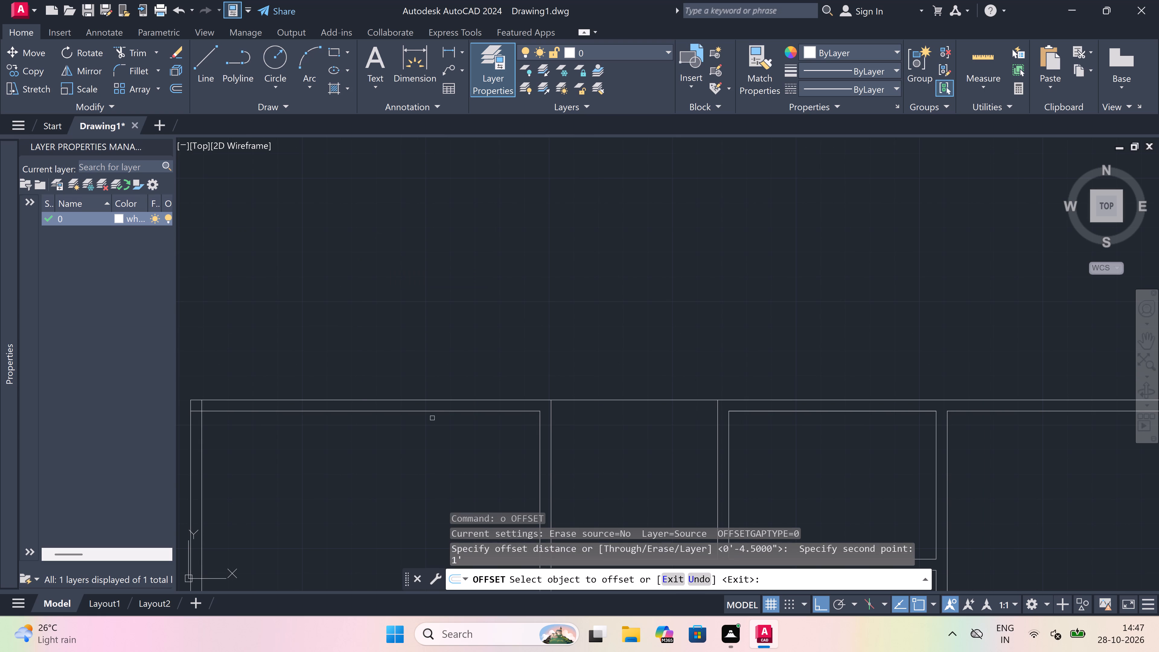
{"action": "left_click_drag", "start_coordinate": [431, 399], "coordinate": [431, 363]}
{"action": "left_click", "coordinate": [426, 335]}
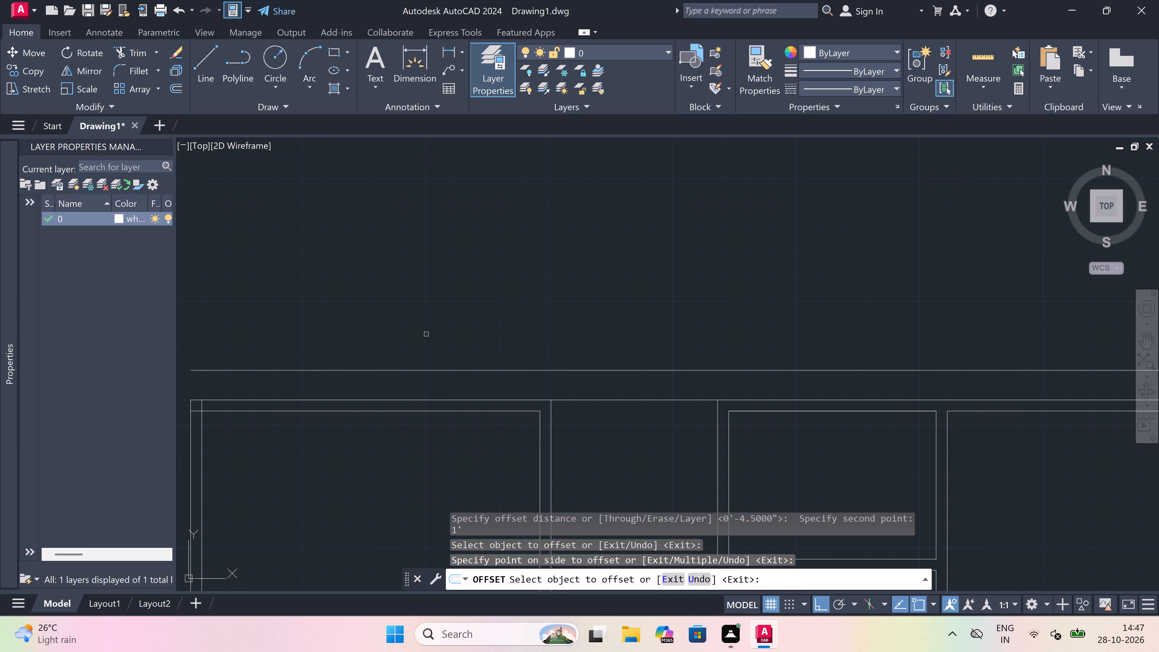
{"action": "key", "text": "Escape"}
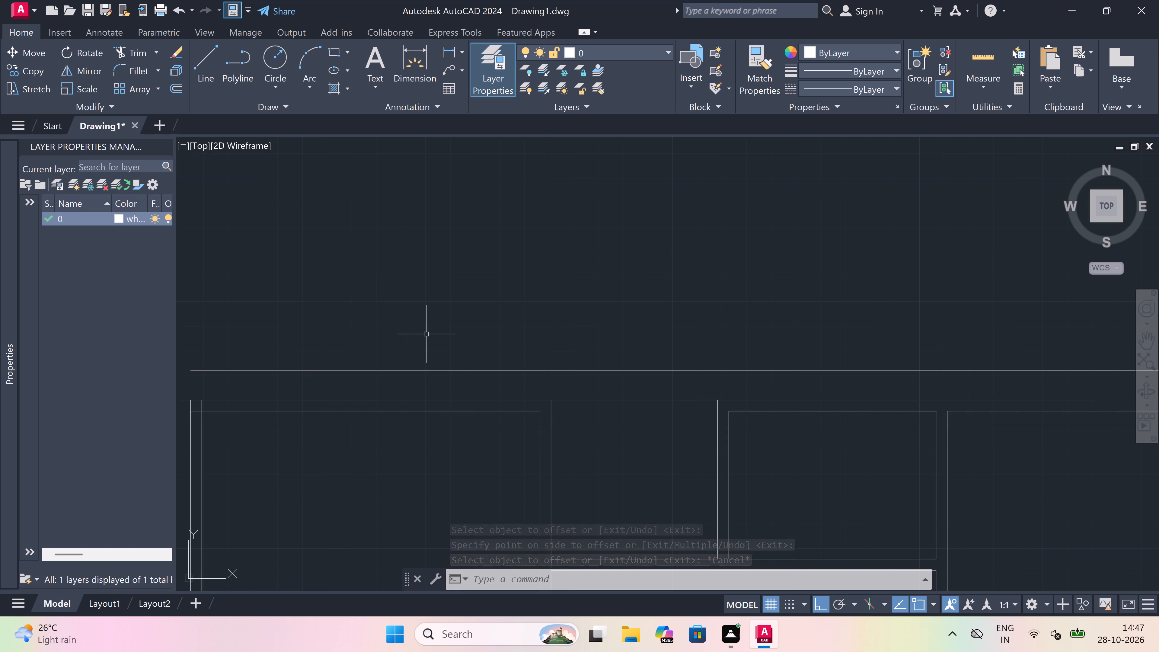
Extend both lines of the west outer wall and of the western interior wall up to the new line above the plan.
{"action": "type", "text": "ex"}
{"action": "key", "text": "space"}
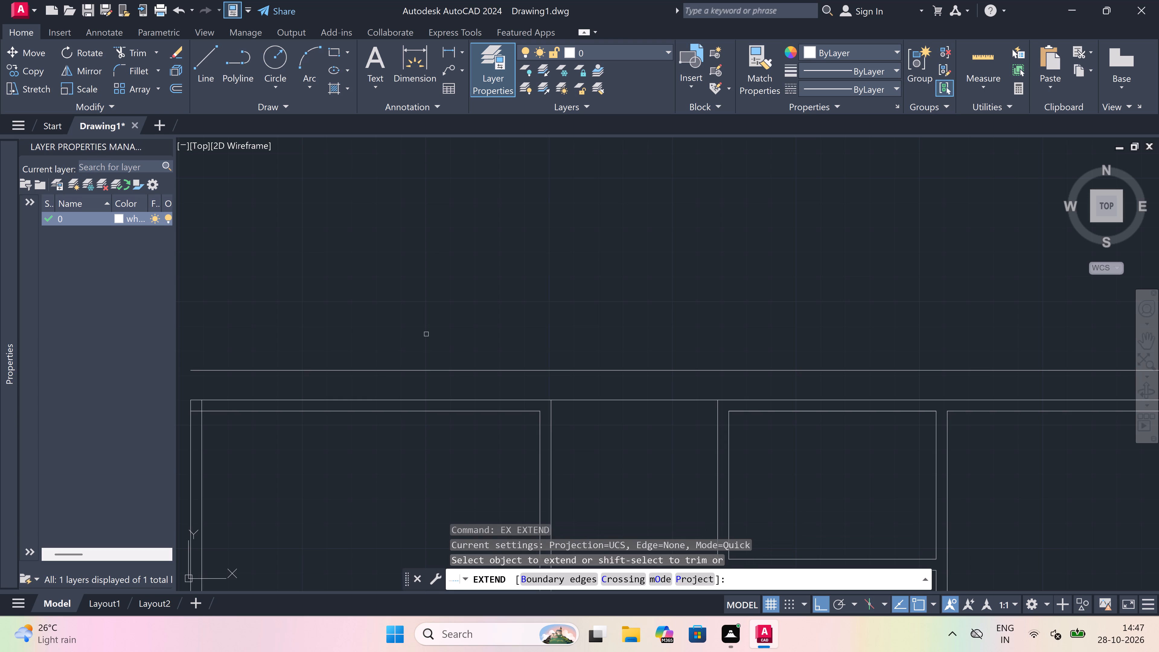
{"action": "scroll", "coordinate": [426, 334], "scroll_direction": "down", "scroll_amount": 1}
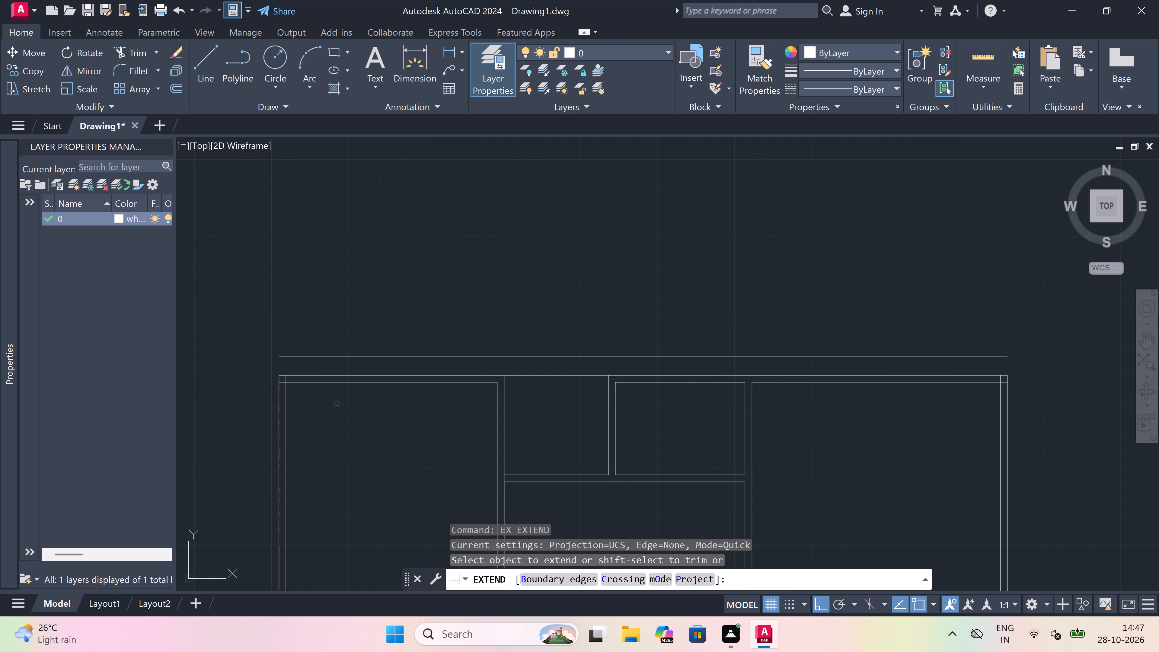
{"action": "left_click", "coordinate": [335, 404]}
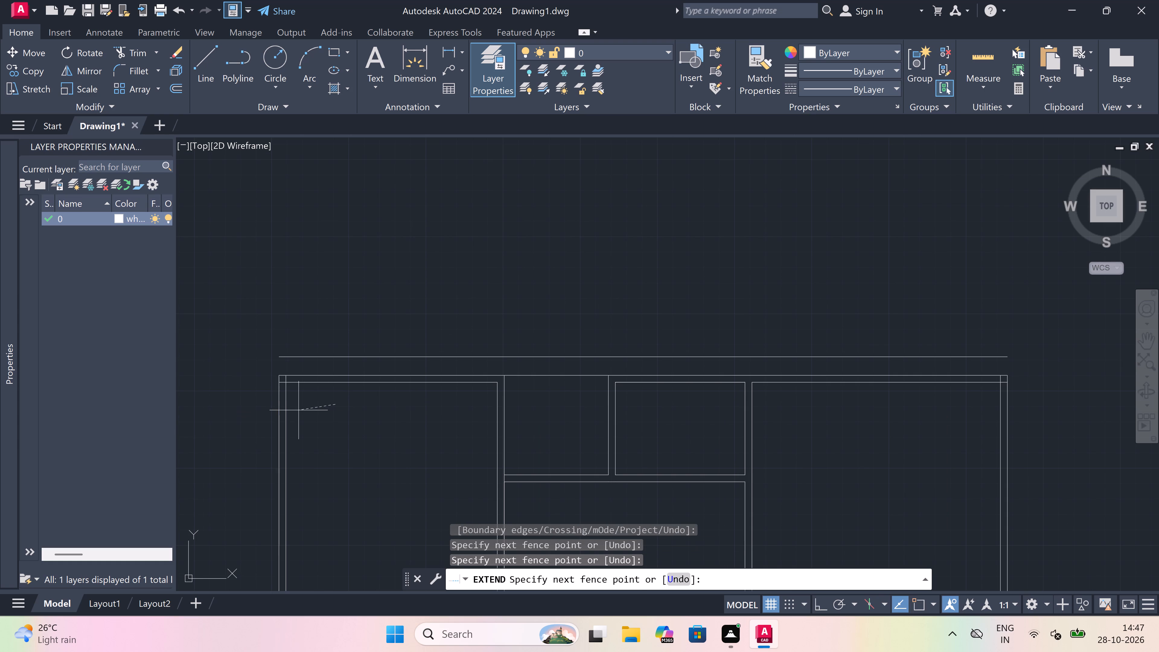
{"action": "left_click", "coordinate": [258, 402]}
{"action": "scroll", "coordinate": [449, 407], "scroll_direction": "up", "scroll_amount": 1}
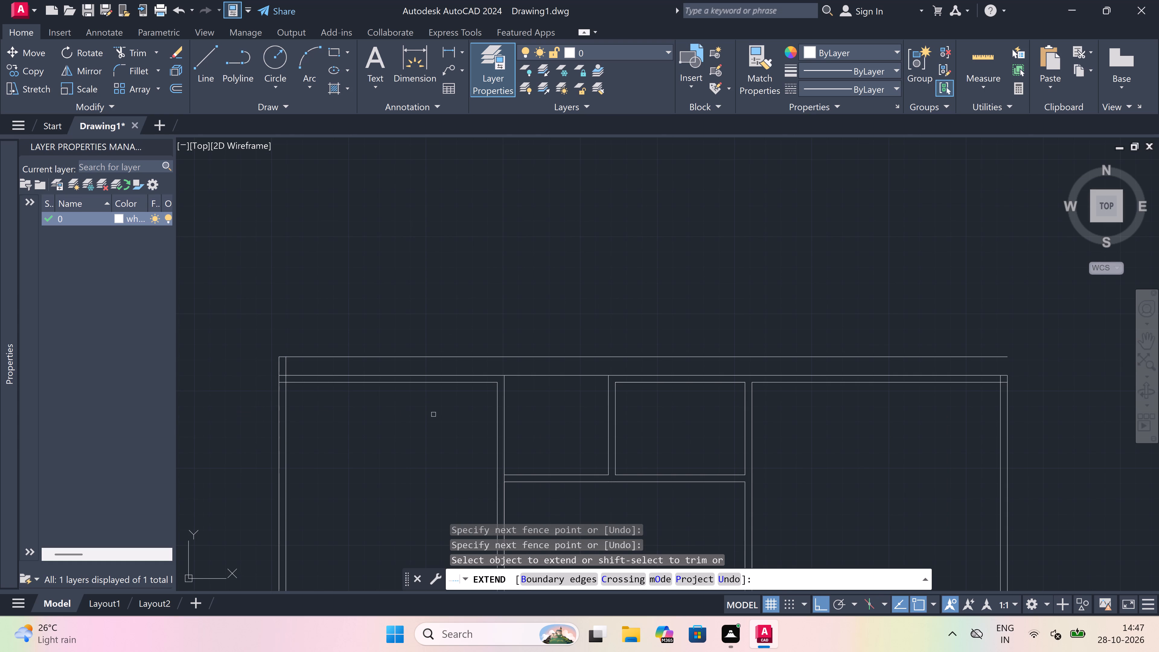
{"action": "left_click", "coordinate": [451, 405]}
{"action": "left_click", "coordinate": [584, 406]}
{"action": "left_click", "coordinate": [543, 404]}
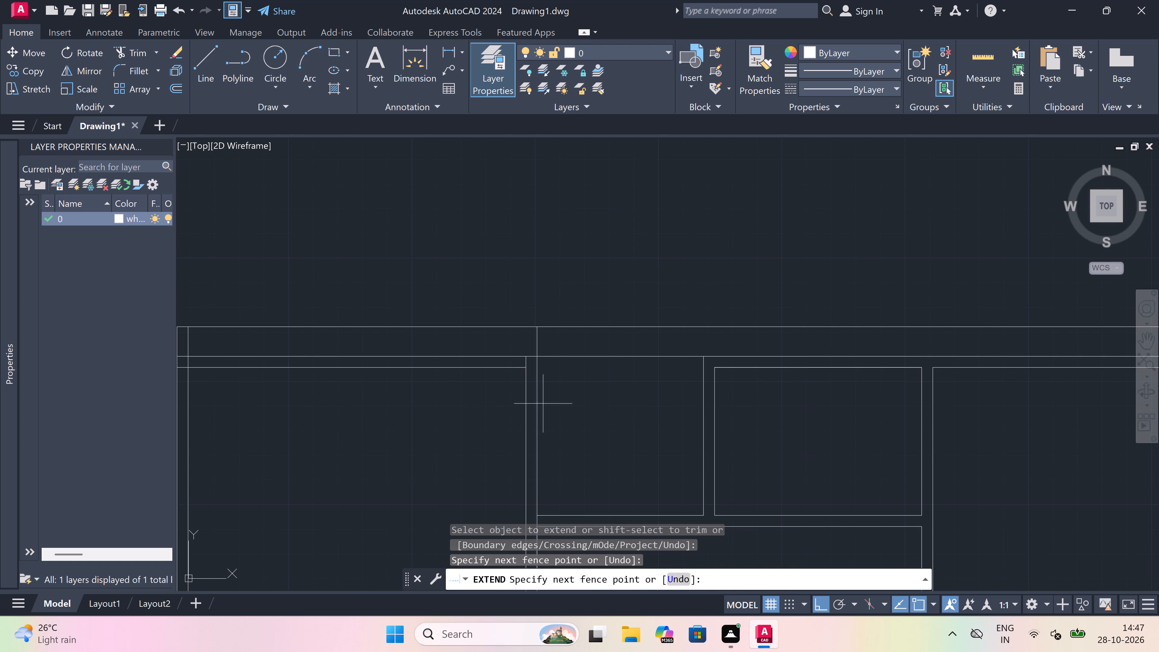
{"action": "left_click", "coordinate": [515, 408]}
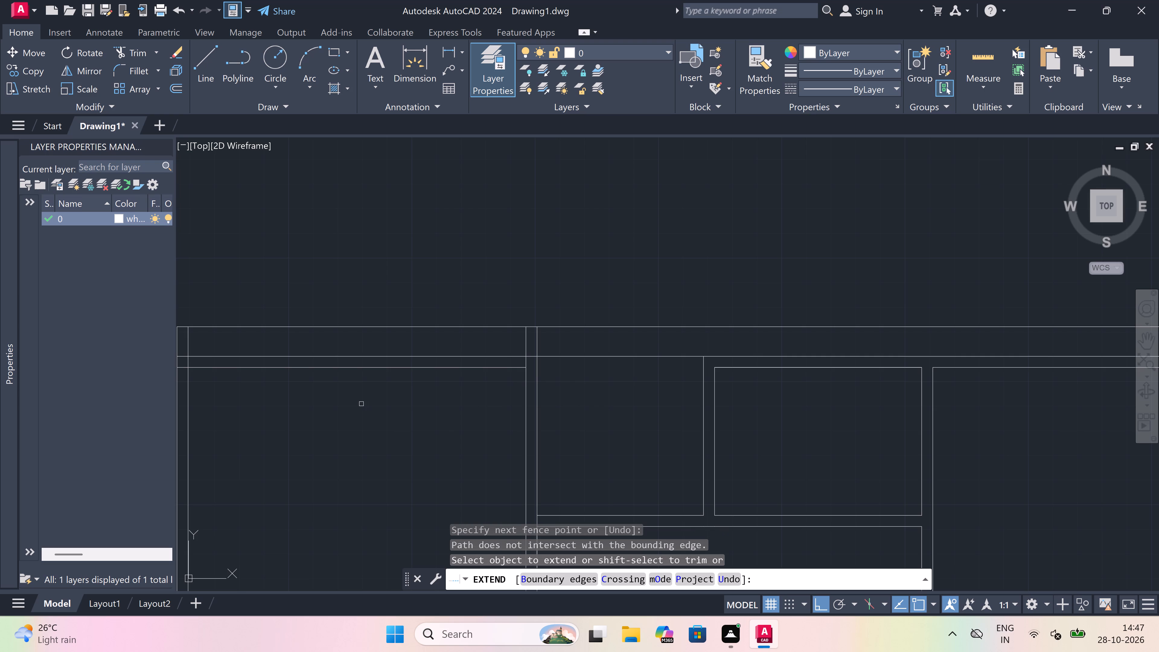
Extend both lines of the east outer wall up to the new line above the plan.
{"action": "scroll", "coordinate": [361, 404], "scroll_direction": "down", "scroll_amount": 2}
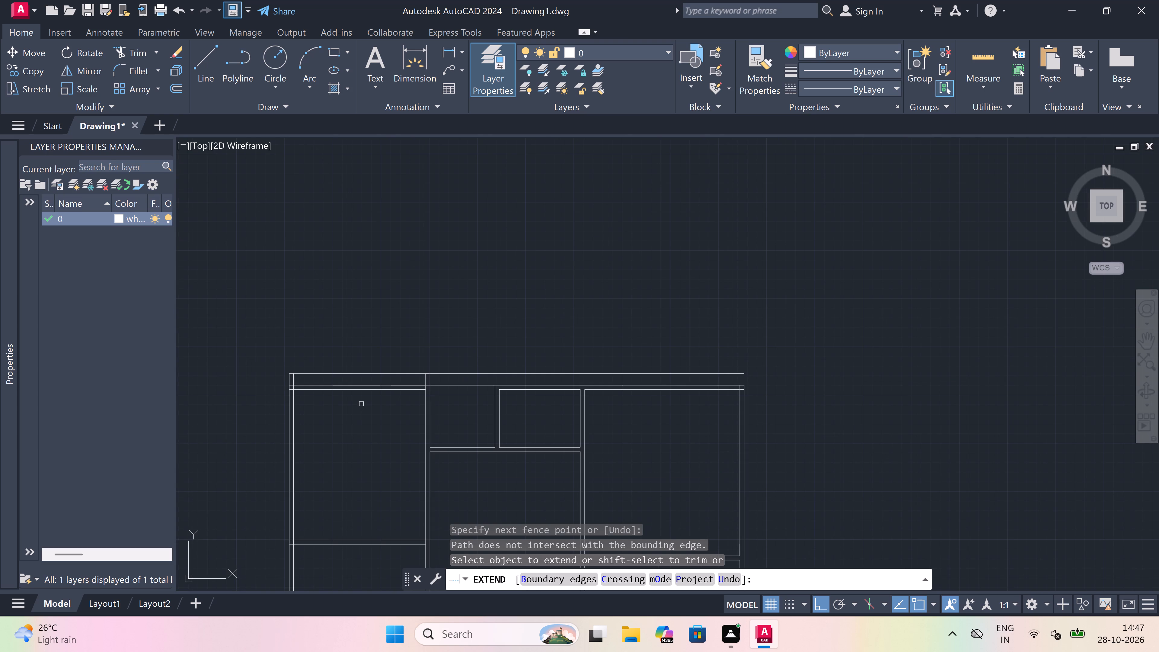
{"action": "scroll", "coordinate": [767, 387], "scroll_direction": "up", "scroll_amount": 2}
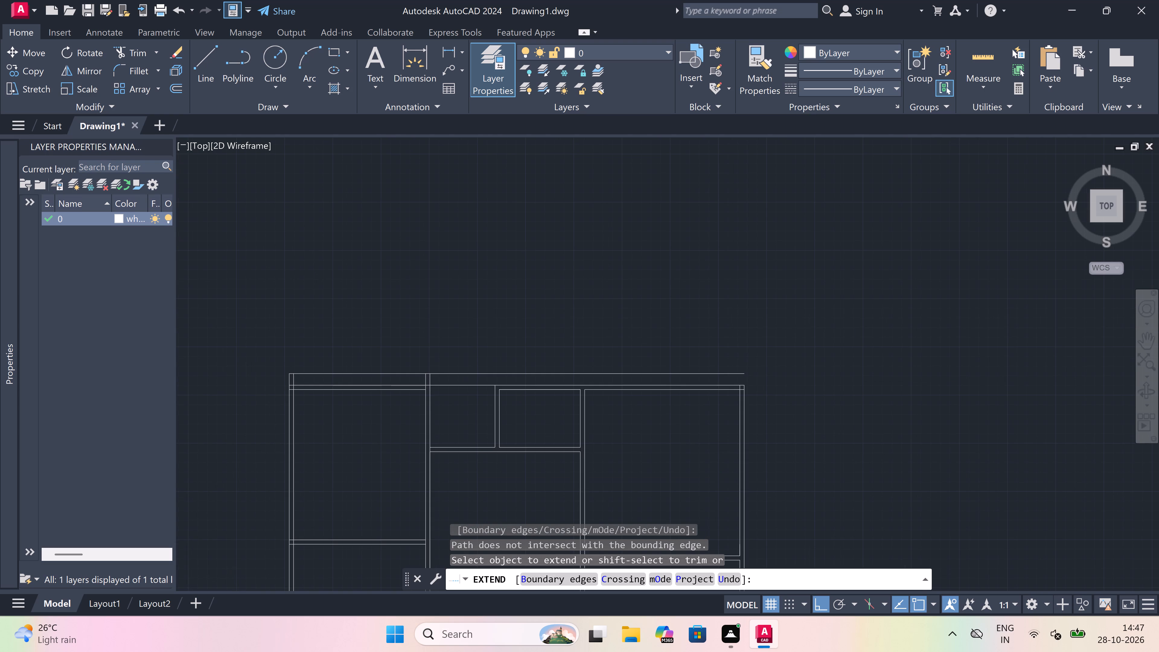
{"action": "left_click", "coordinate": [724, 411]}
{"action": "left_click", "coordinate": [621, 423]}
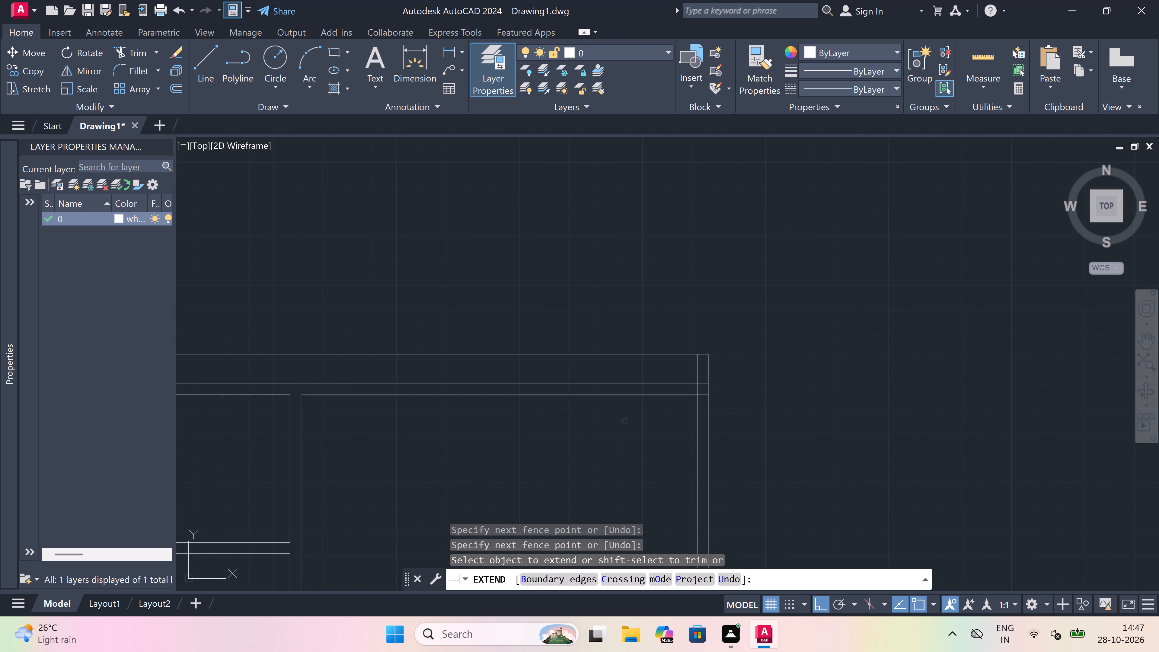
{"action": "scroll", "coordinate": [639, 416], "scroll_direction": "down", "scroll_amount": 2}
{"action": "scroll", "coordinate": [537, 417], "scroll_direction": "down", "scroll_amount": 1}
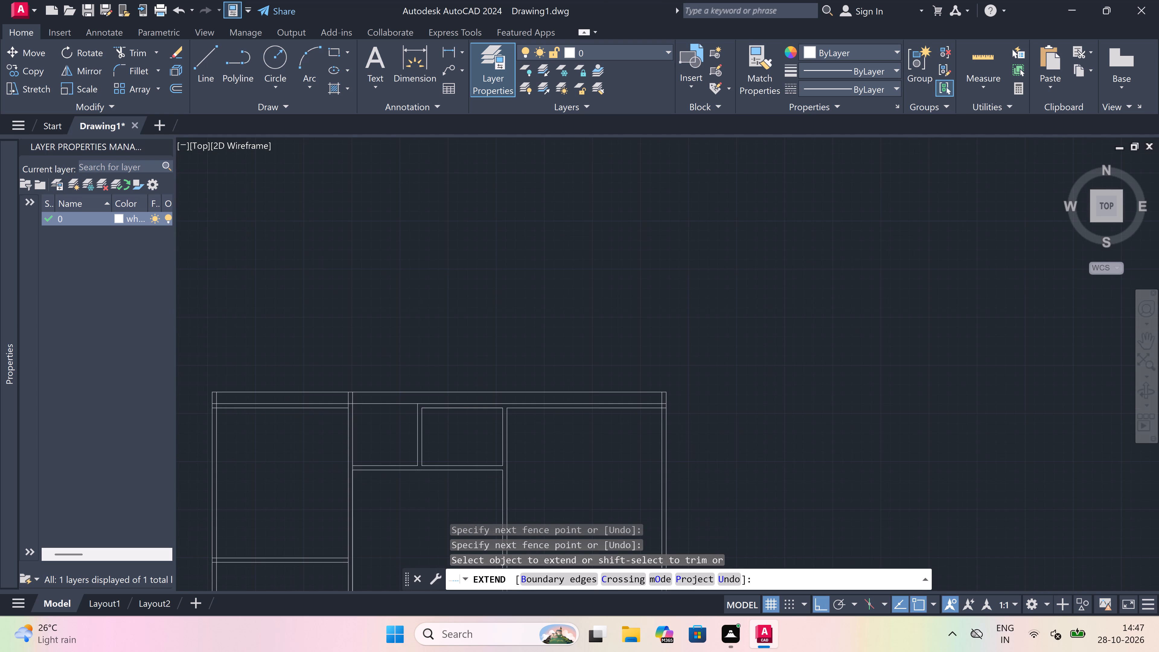
{"action": "scroll", "coordinate": [493, 394], "scroll_direction": "up", "scroll_amount": 1}
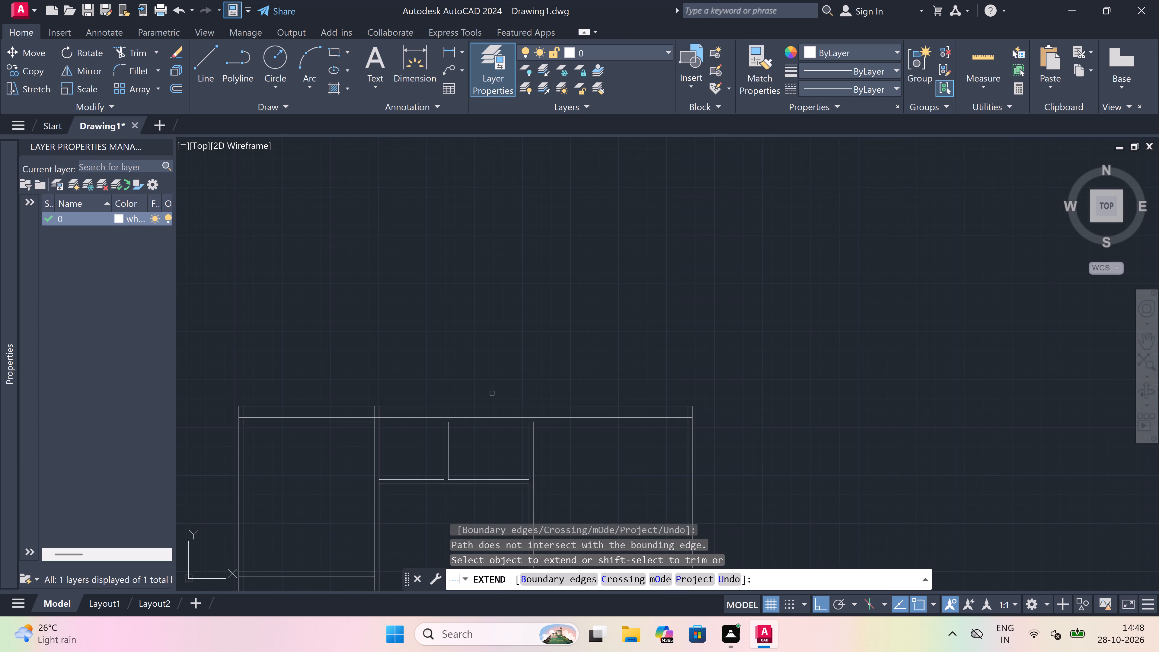
{"action": "key", "text": "Escape"}
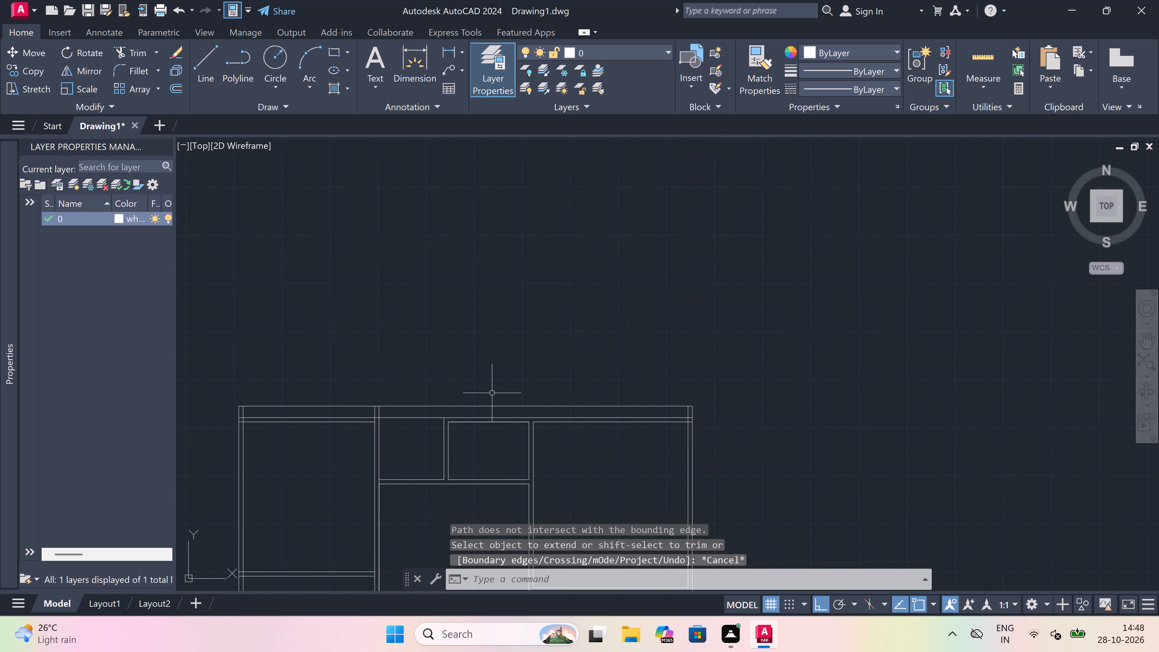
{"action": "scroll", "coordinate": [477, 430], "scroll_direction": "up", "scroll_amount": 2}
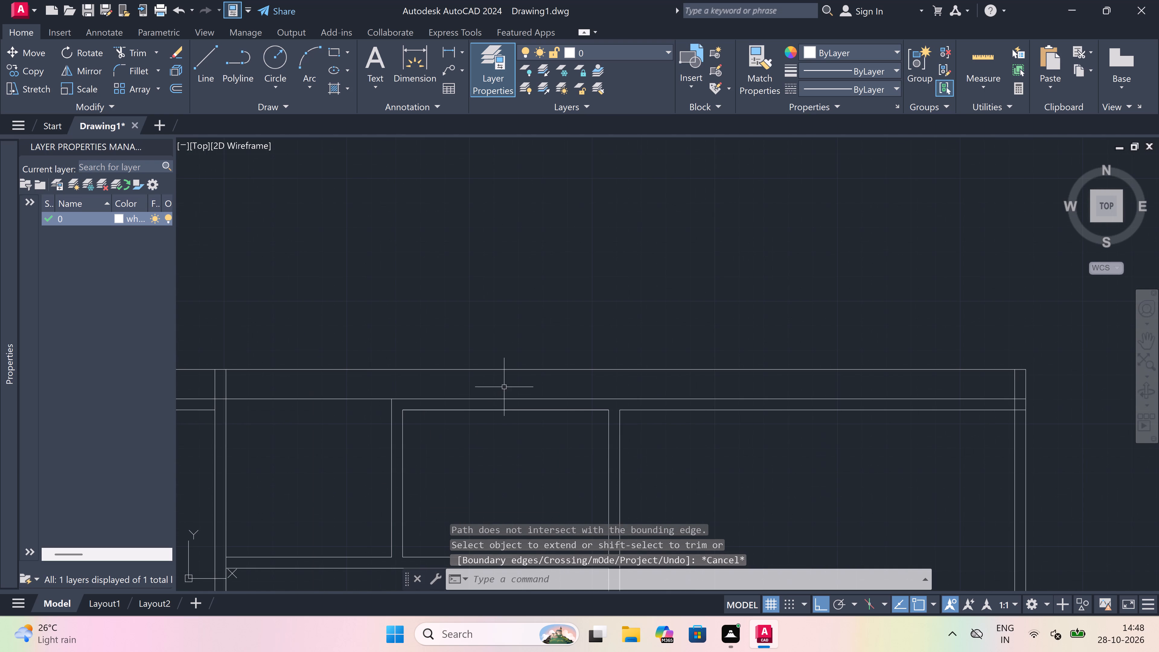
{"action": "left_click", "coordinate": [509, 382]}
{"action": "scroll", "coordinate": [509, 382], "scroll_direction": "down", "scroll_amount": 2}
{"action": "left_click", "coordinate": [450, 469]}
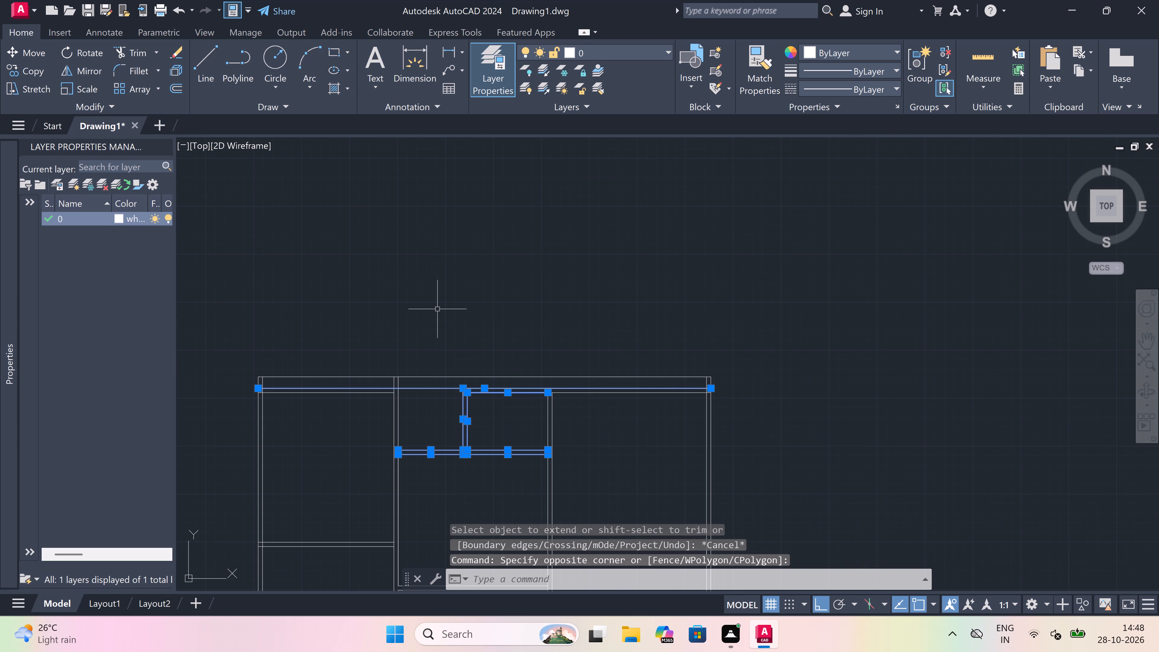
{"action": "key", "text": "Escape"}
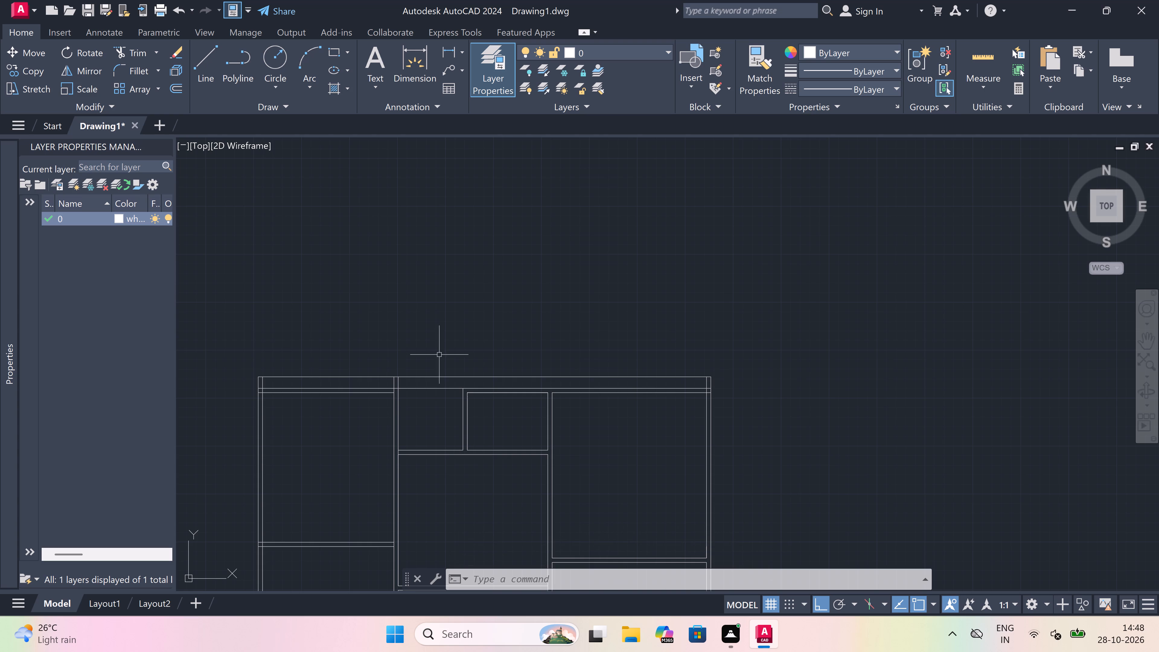
Trim the old top wall lines crossing the western interior wall and the old outer line spanning to the small room's partition.
{"action": "scroll", "coordinate": [442, 383], "scroll_direction": "up", "scroll_amount": 2}
{"action": "type", "text": "tr"}
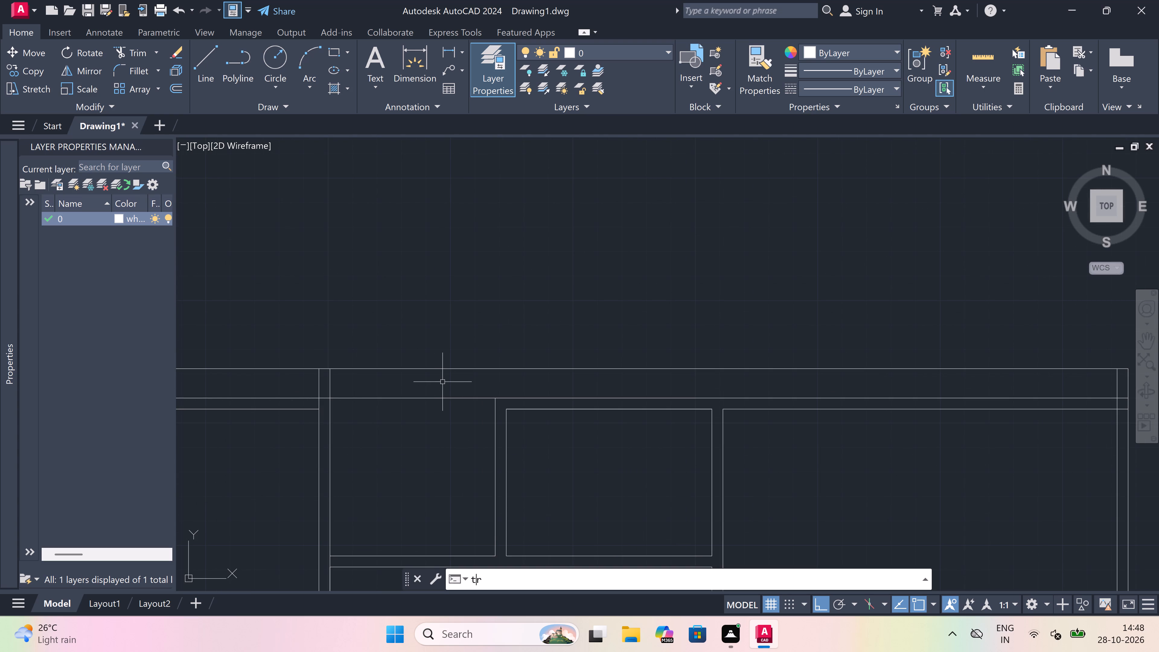
{"action": "key", "text": "space"}
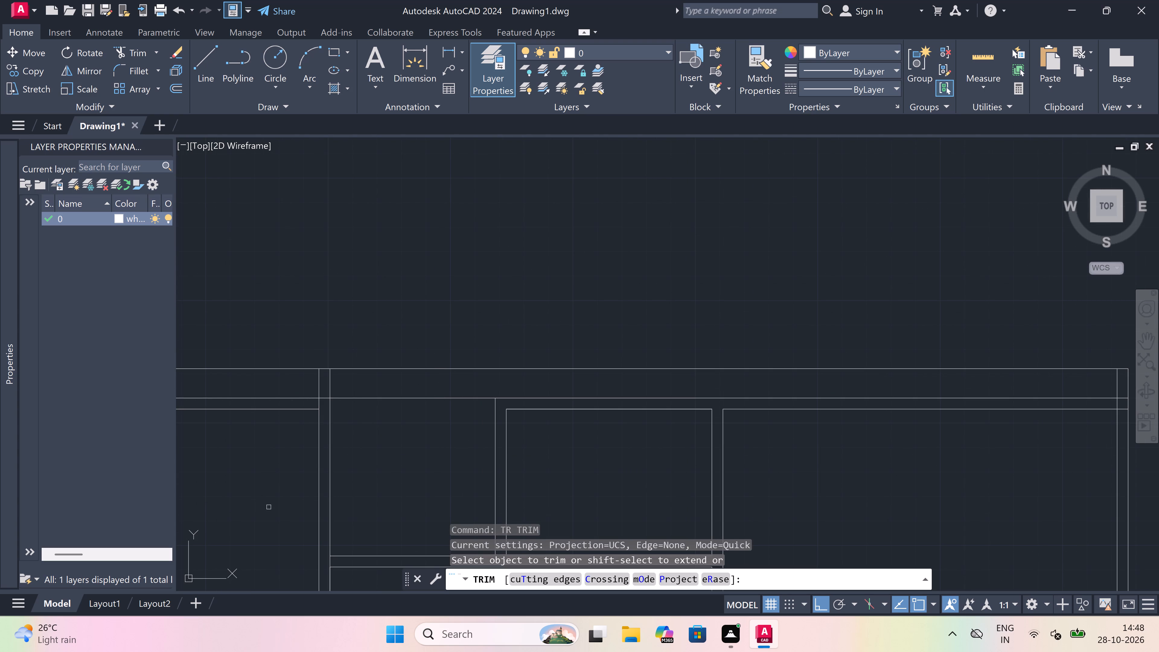
{"action": "scroll", "coordinate": [321, 407], "scroll_direction": "up", "scroll_amount": 1}
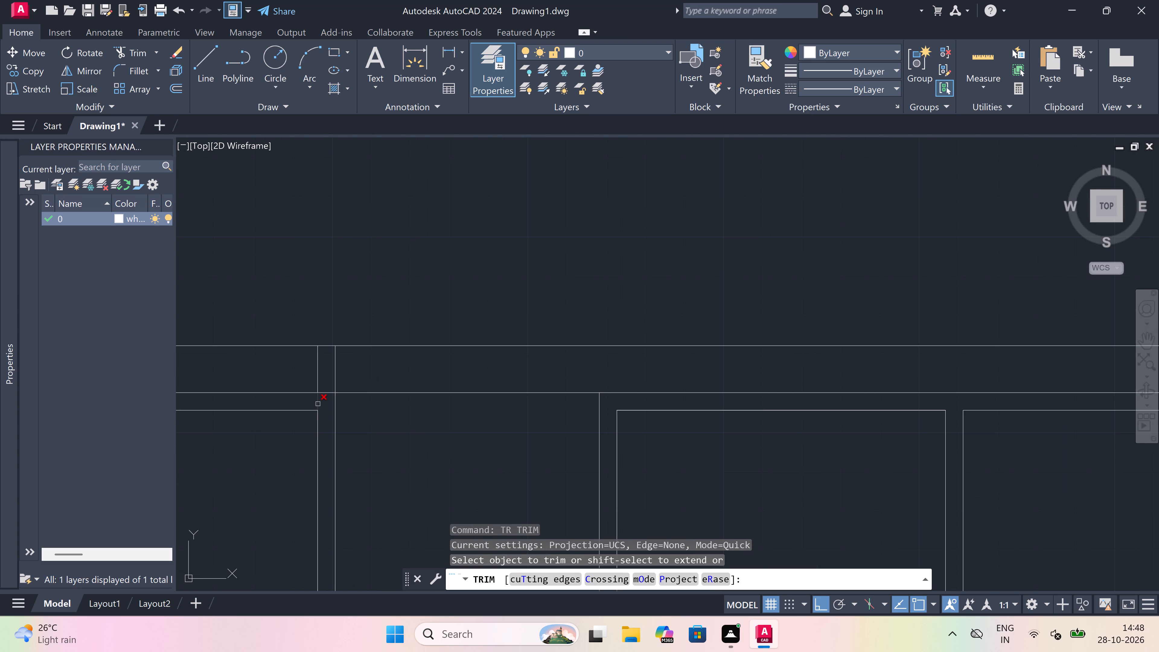
{"action": "scroll", "coordinate": [320, 395], "scroll_direction": "up", "scroll_amount": 1}
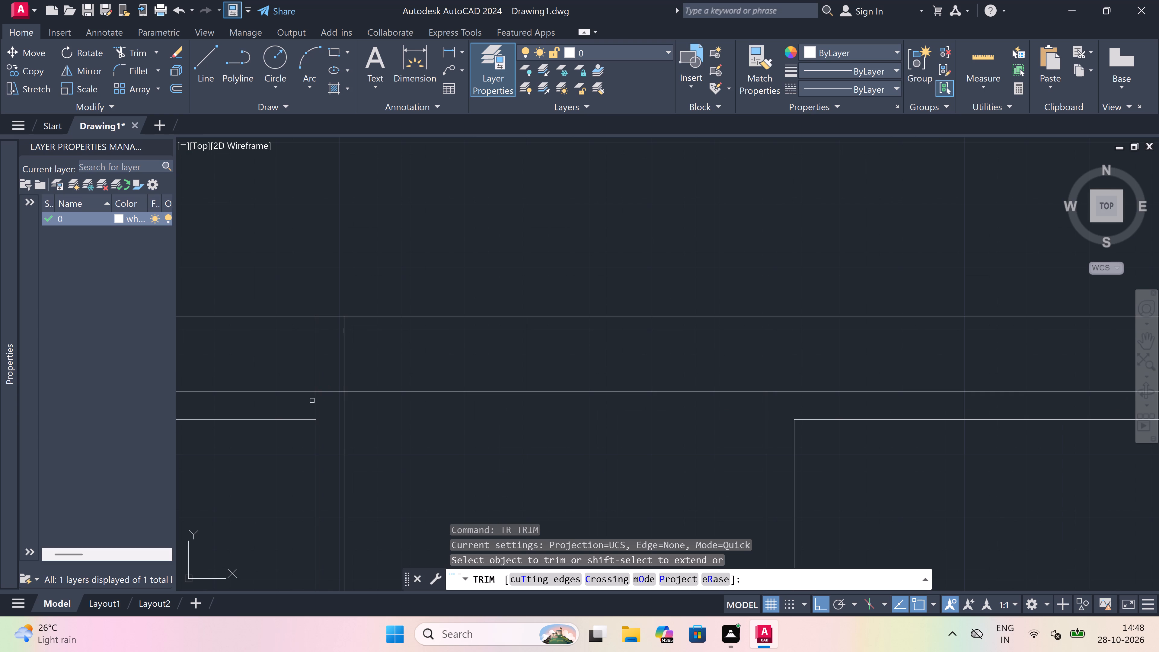
{"action": "left_click", "coordinate": [312, 401]}
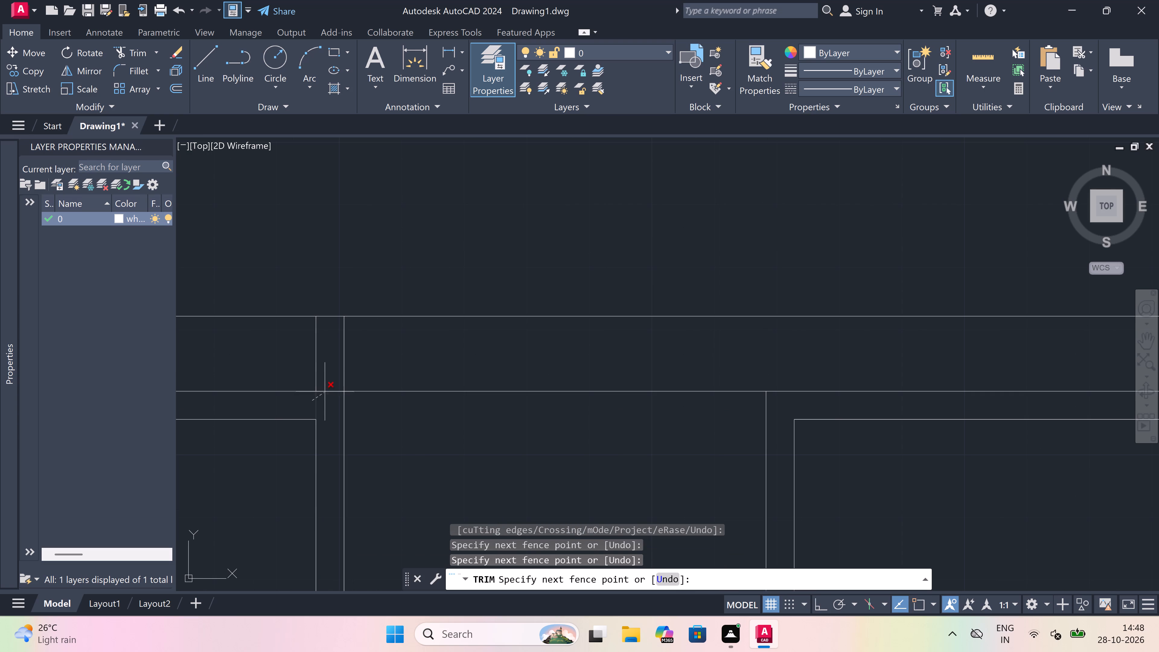
{"action": "left_click", "coordinate": [330, 385]}
{"action": "scroll", "coordinate": [331, 385], "scroll_direction": "down", "scroll_amount": 4}
{"action": "scroll", "coordinate": [298, 372], "scroll_direction": "down", "scroll_amount": 2}
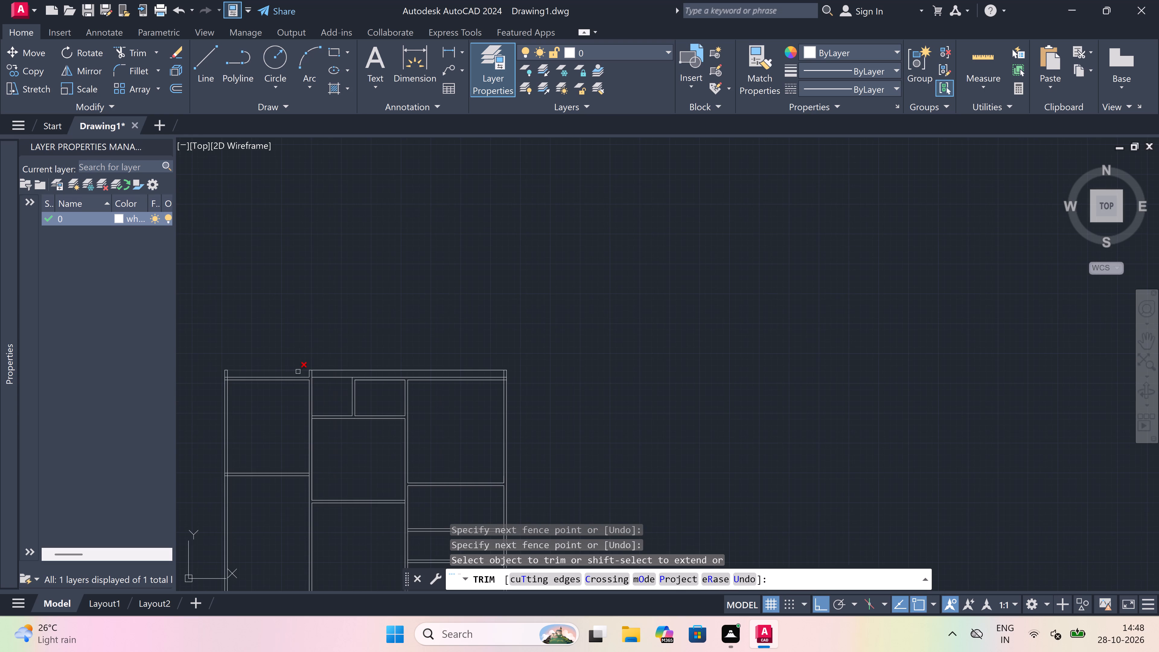
{"action": "scroll", "coordinate": [312, 371], "scroll_direction": "up", "scroll_amount": 2}
{"action": "left_click", "coordinate": [331, 380]}
{"action": "left_click", "coordinate": [333, 408]}
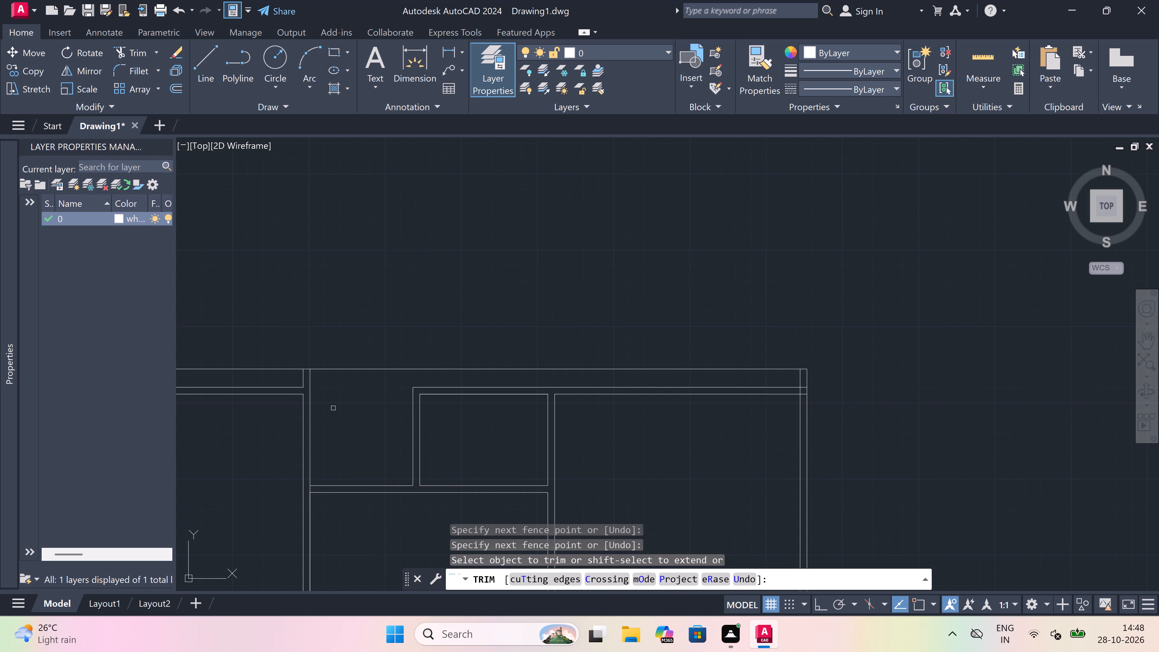
Trim the old top wall lines inside the east outer wall and that wall's inner line between them.
{"action": "scroll", "coordinate": [333, 408], "scroll_direction": "down", "scroll_amount": 2}
{"action": "scroll", "coordinate": [426, 392], "scroll_direction": "up", "scroll_amount": 2}
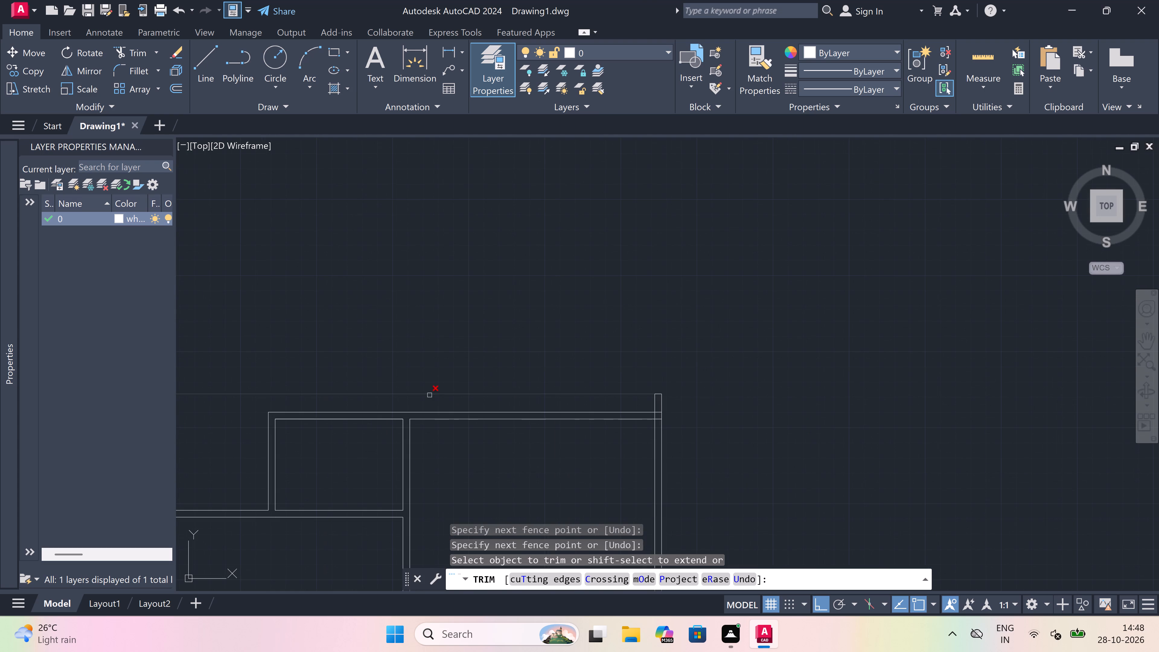
{"action": "scroll", "coordinate": [441, 403], "scroll_direction": "down", "scroll_amount": 1}
{"action": "scroll", "coordinate": [611, 402], "scroll_direction": "up", "scroll_amount": 2}
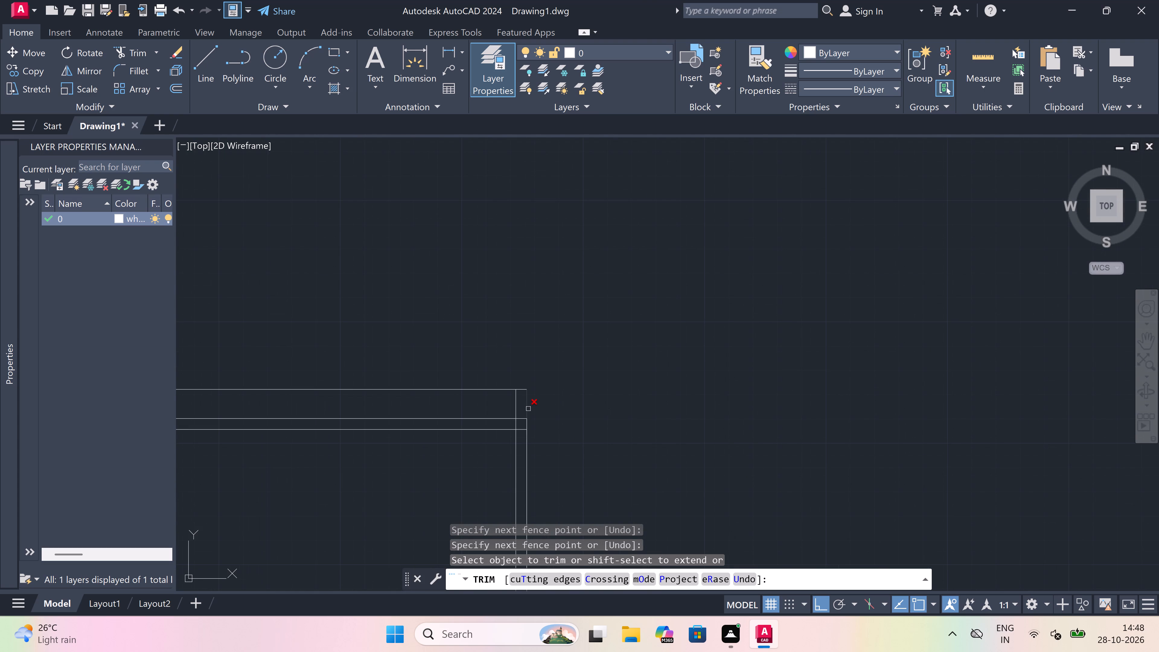
{"action": "scroll", "coordinate": [528, 408], "scroll_direction": "up", "scroll_amount": 1}
{"action": "scroll", "coordinate": [512, 436], "scroll_direction": "up", "scroll_amount": 2}
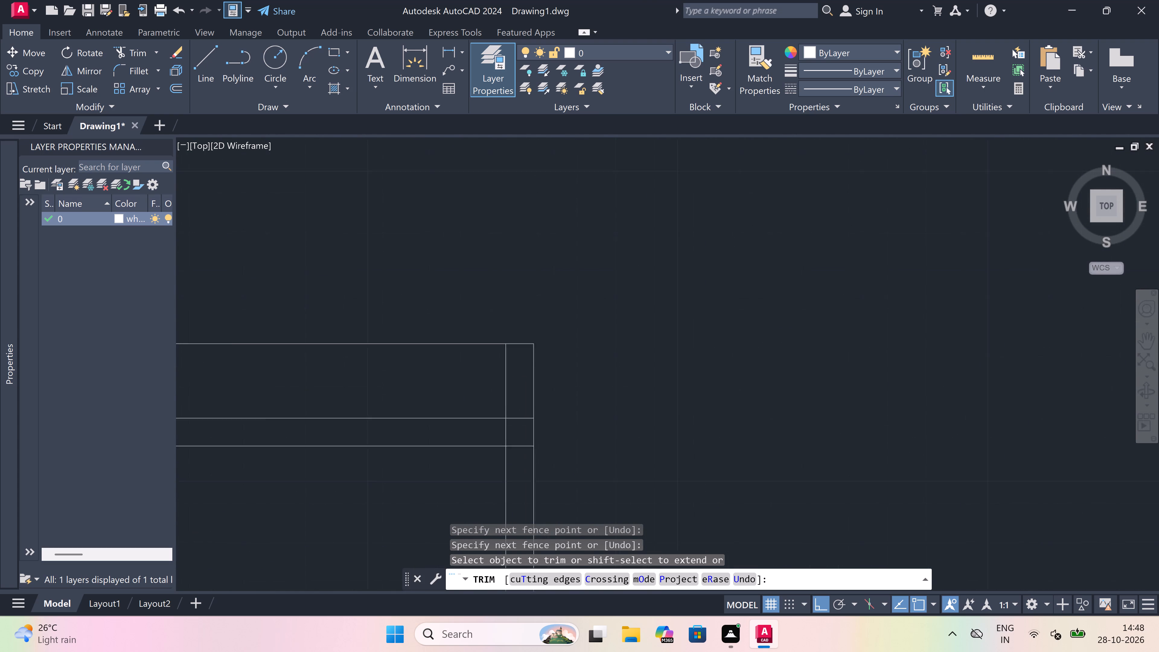
{"action": "left_click", "coordinate": [522, 394]}
{"action": "left_click", "coordinate": [526, 478]}
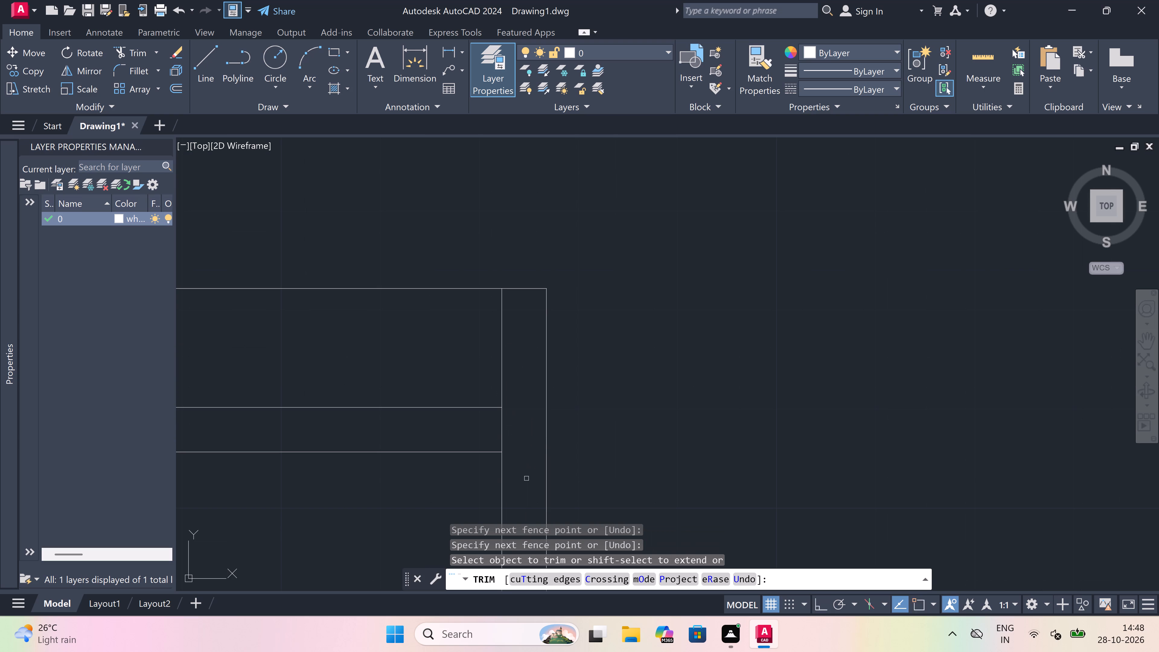
{"action": "left_click", "coordinate": [515, 423]}
{"action": "left_click", "coordinate": [468, 428]}
{"action": "scroll", "coordinate": [528, 428], "scroll_direction": "down", "scroll_amount": 6}
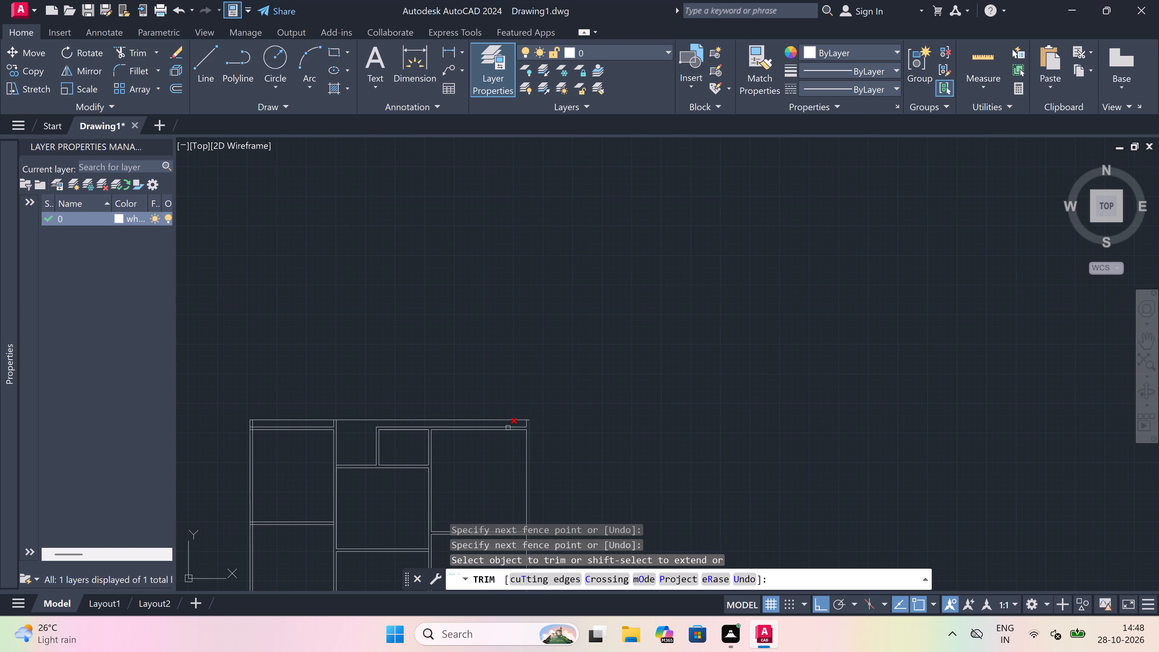
{"action": "scroll", "coordinate": [372, 412], "scroll_direction": "up", "scroll_amount": 2}
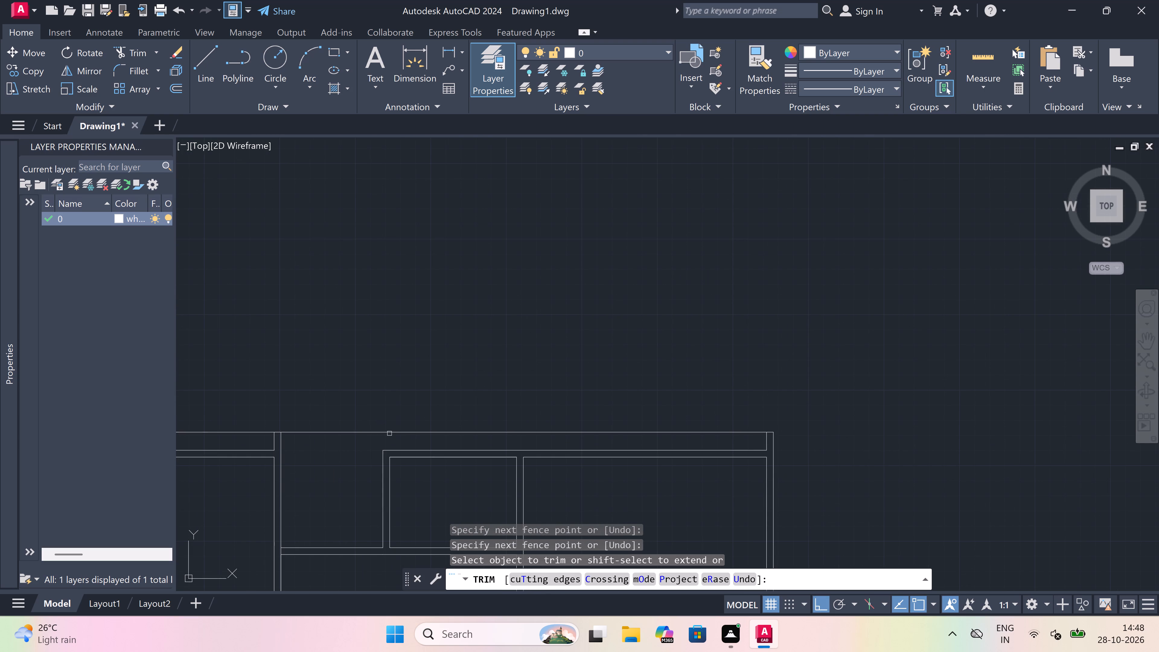
{"action": "key", "text": "Escape"}
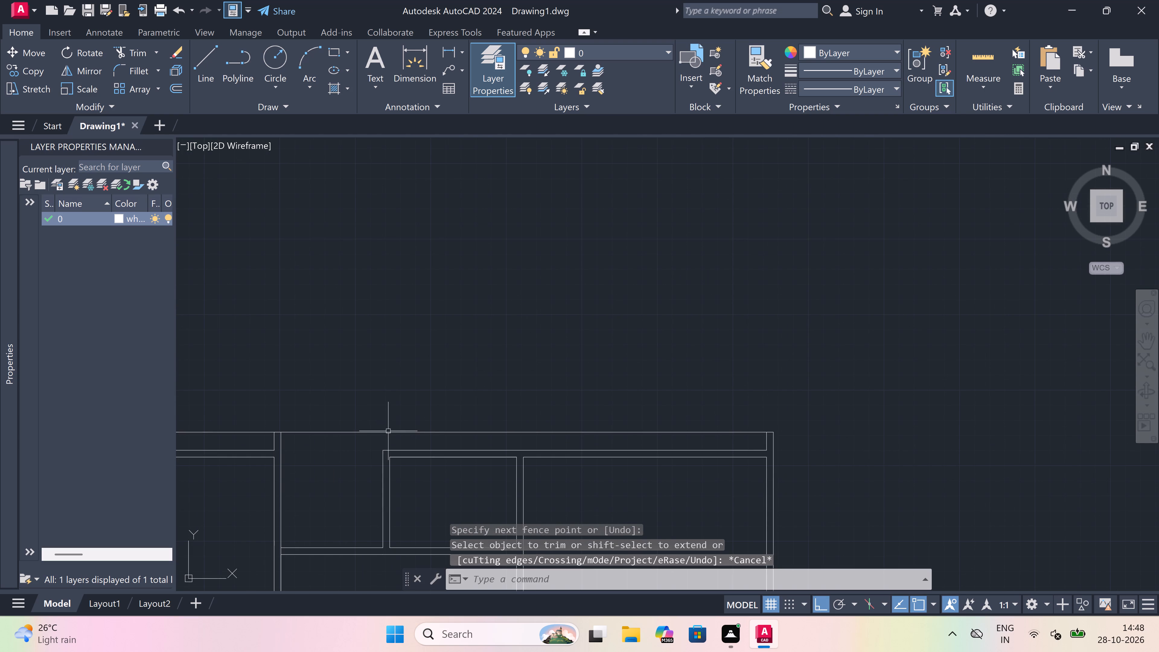
Move the middle rooms' horizontal walls, small room partition and old outer top line up to the new top line.
{"action": "scroll", "coordinate": [388, 431], "scroll_direction": "down", "scroll_amount": 2}
{"action": "scroll", "coordinate": [393, 473], "scroll_direction": "up", "scroll_amount": 1}
{"action": "scroll", "coordinate": [450, 423], "scroll_direction": "up", "scroll_amount": 1}
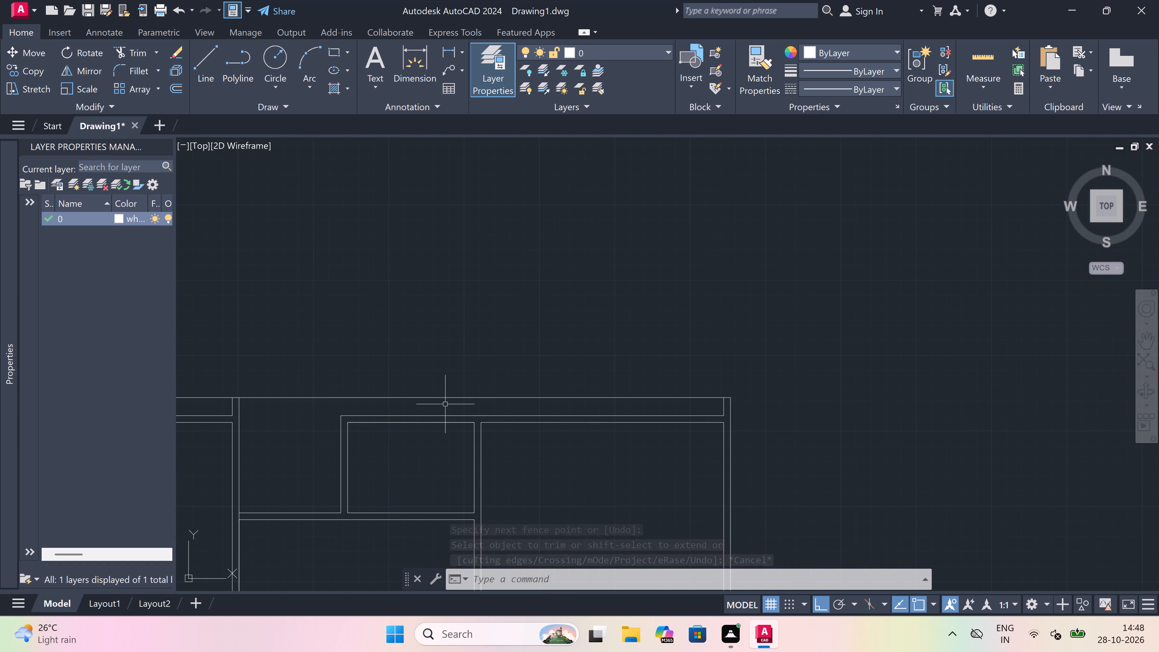
{"action": "scroll", "coordinate": [443, 403], "scroll_direction": "down", "scroll_amount": 2}
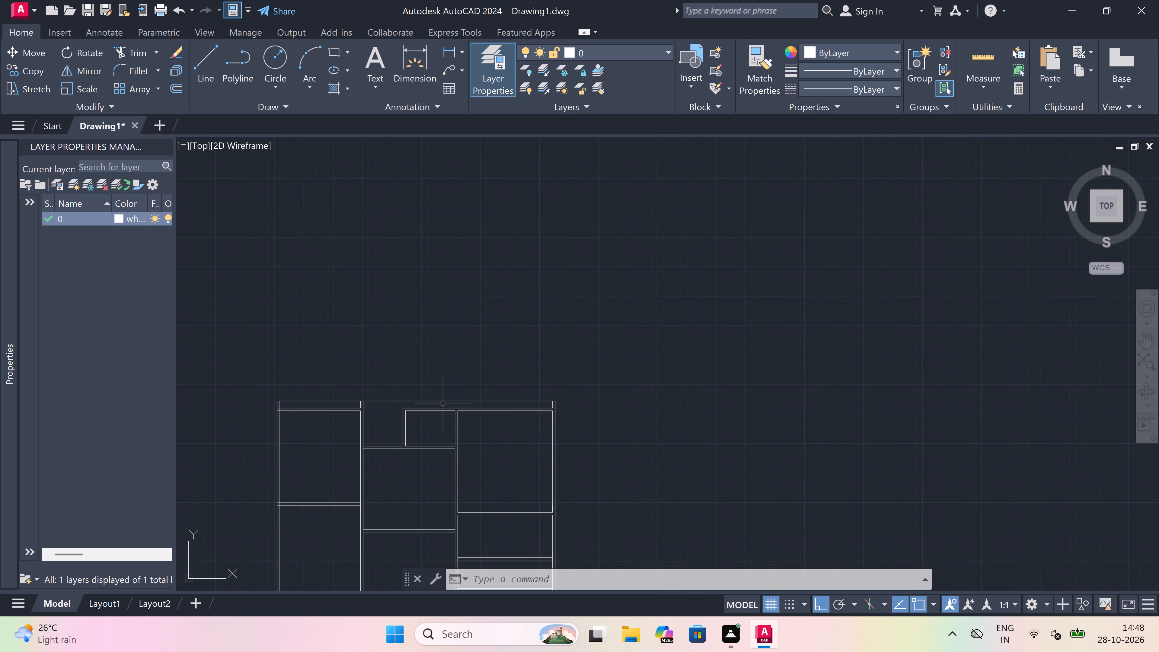
{"action": "left_click", "coordinate": [428, 406]}
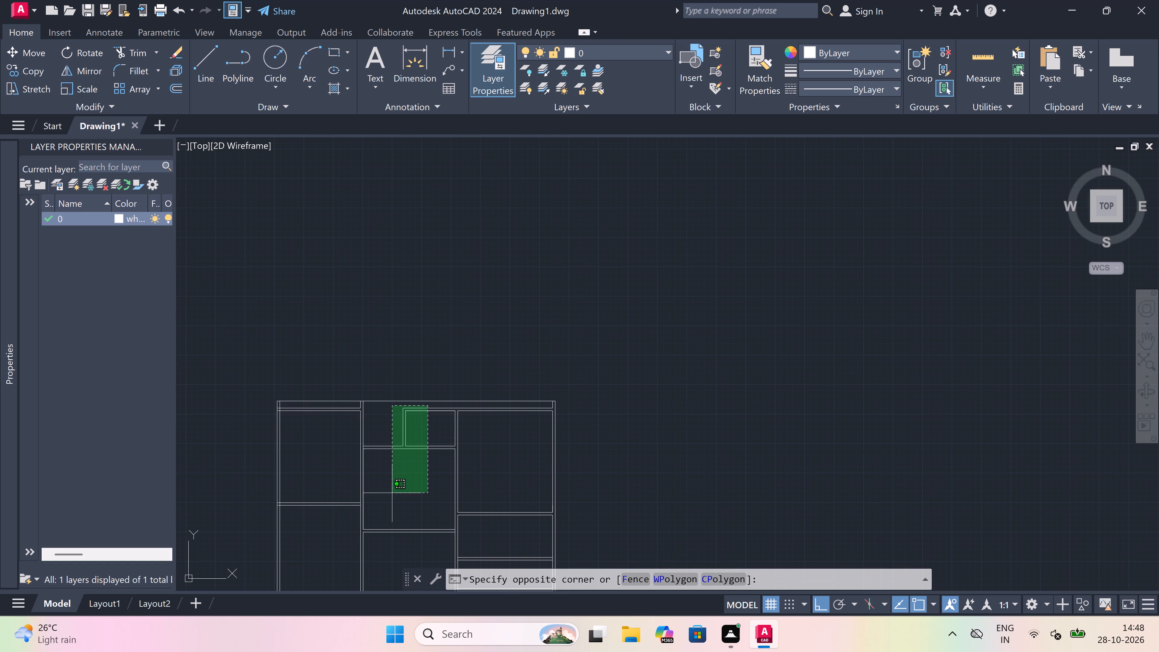
{"action": "left_click", "coordinate": [384, 555]}
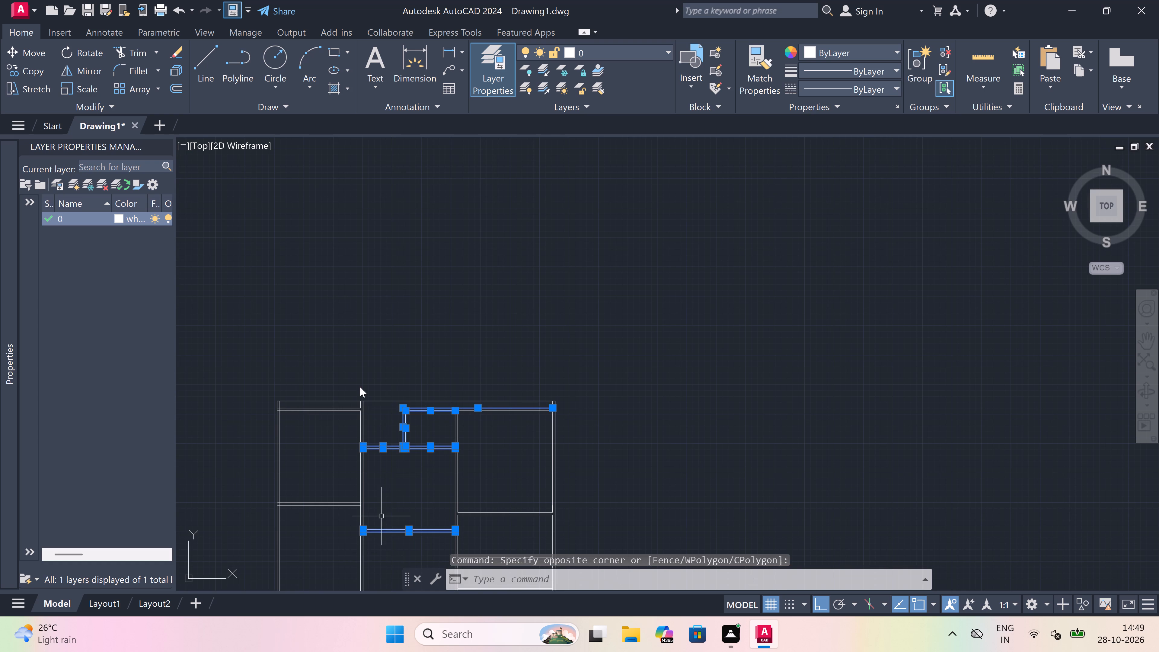
{"action": "left_click", "coordinate": [34, 48]}
{"action": "scroll", "coordinate": [555, 402], "scroll_direction": "up", "scroll_amount": 2}
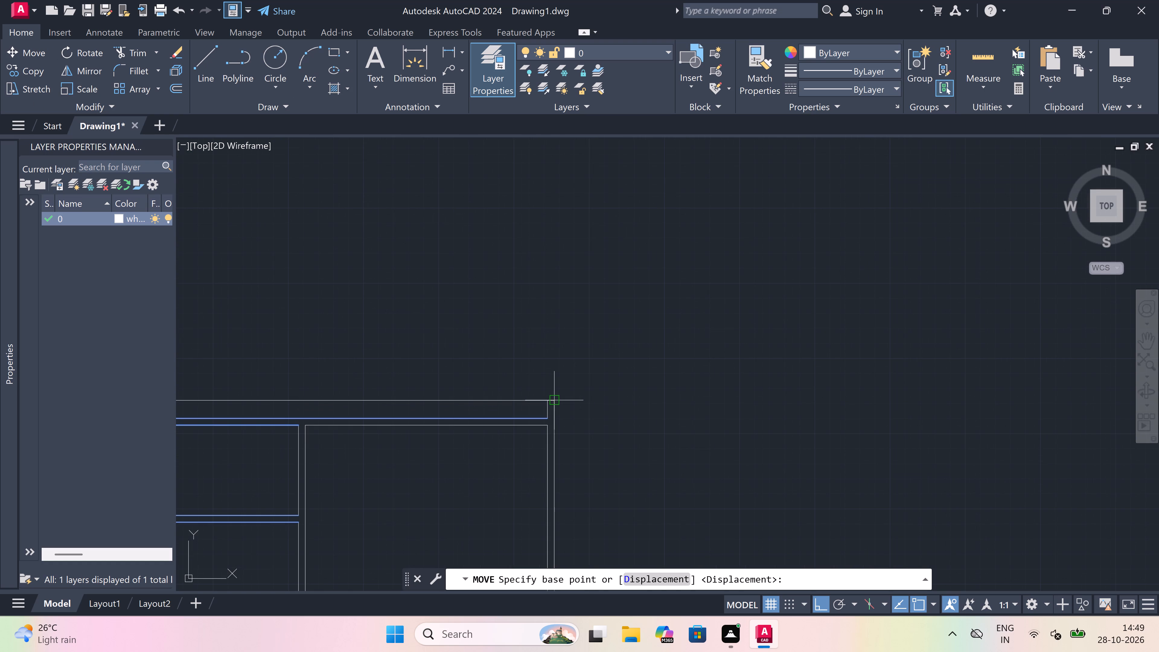
{"action": "left_click", "coordinate": [545, 418]}
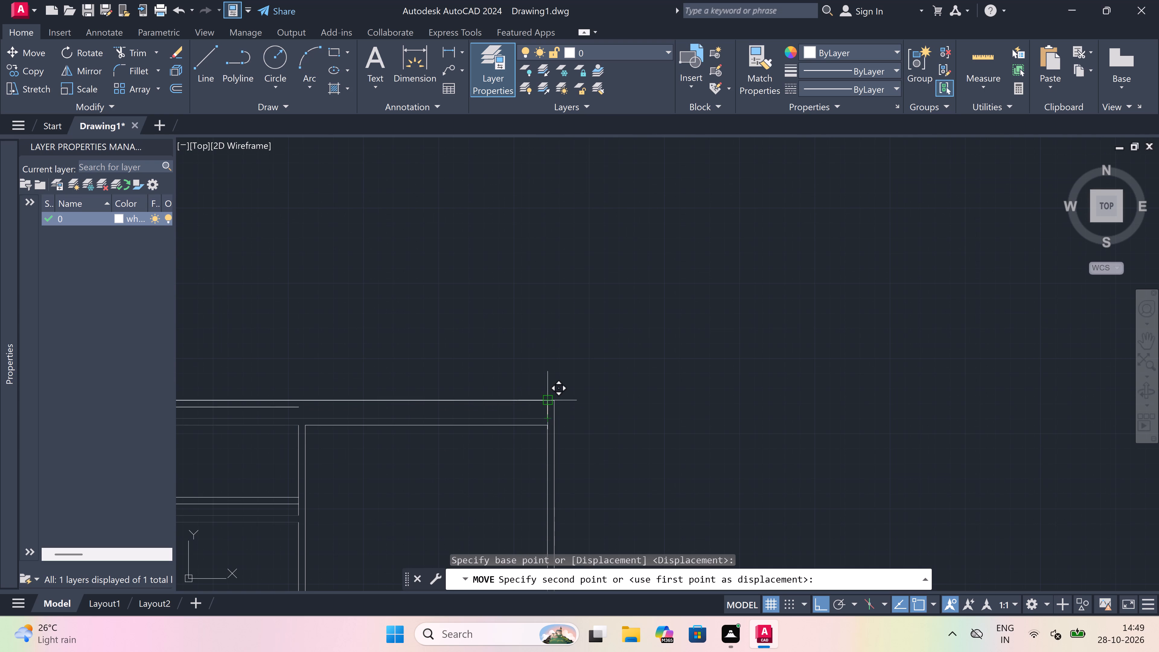
{"action": "left_click", "coordinate": [545, 400]}
Extend the eastern interior wall's lines and the east outer wall's inner line to close the gaps left near the top.
{"action": "scroll", "coordinate": [551, 375], "scroll_direction": "down", "scroll_amount": 2}
{"action": "scroll", "coordinate": [474, 374], "scroll_direction": "up", "scroll_amount": 1}
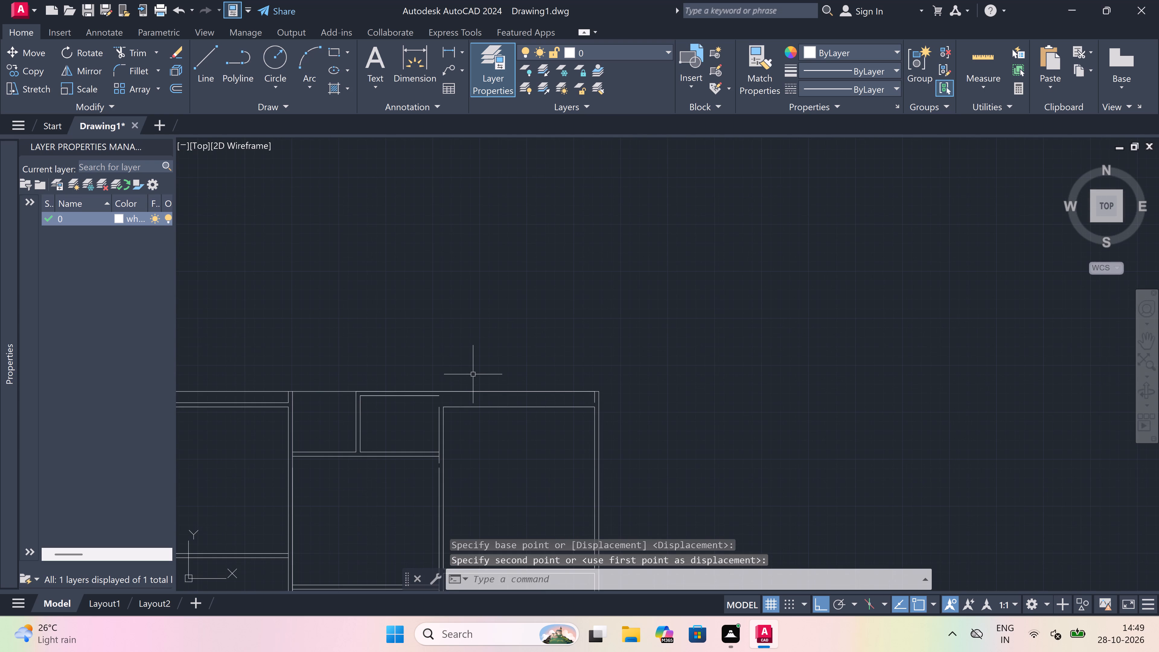
{"action": "type", "text": "ex"}
{"action": "key", "text": "space"}
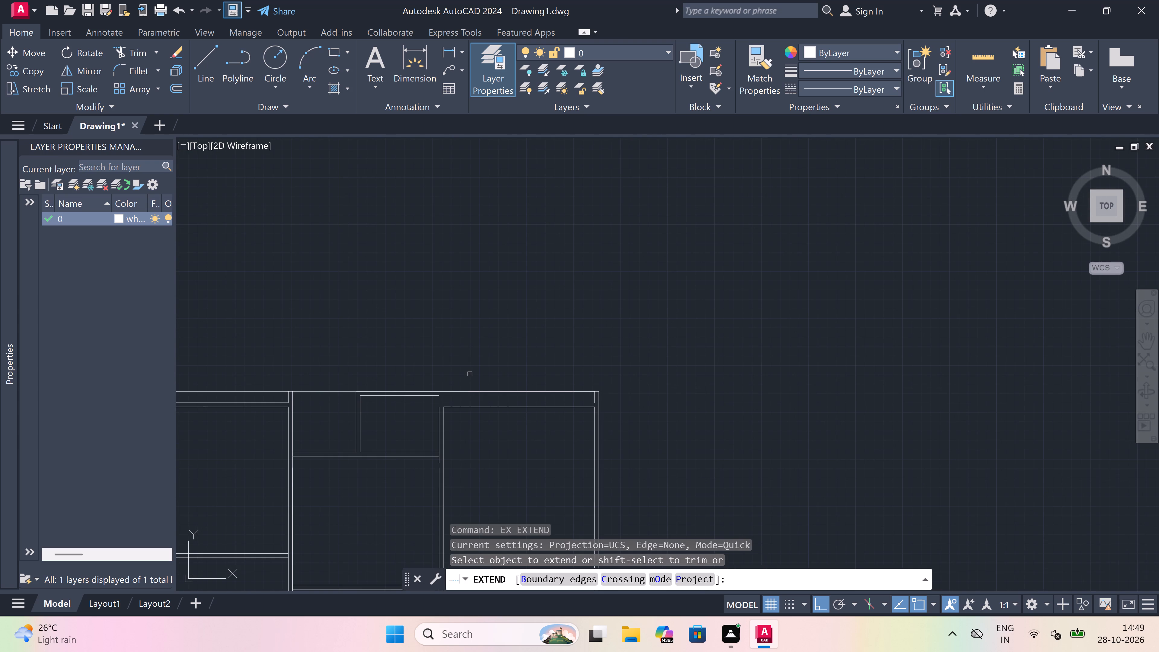
{"action": "scroll", "coordinate": [430, 409], "scroll_direction": "up", "scroll_amount": 1}
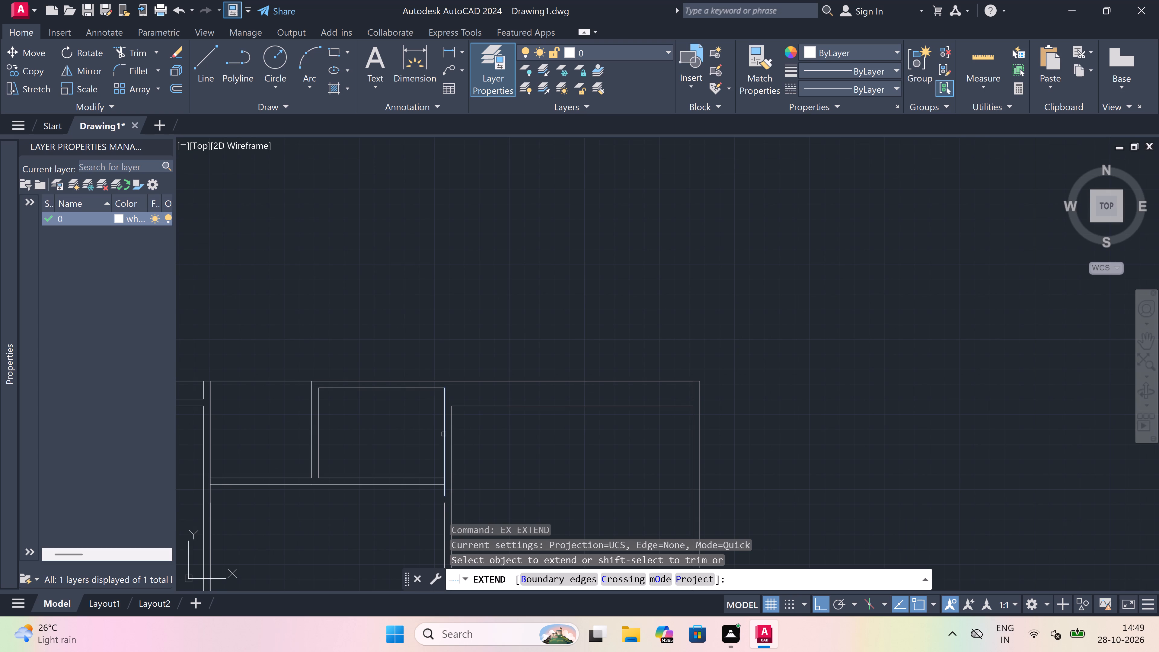
{"action": "left_click", "coordinate": [444, 434]}
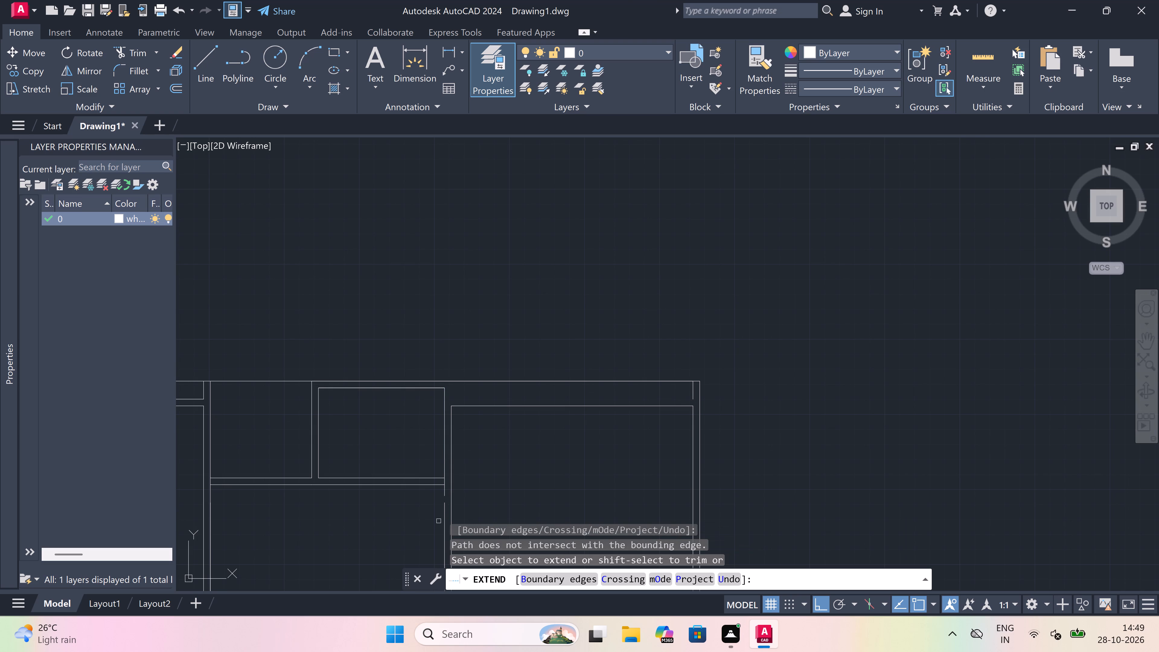
{"action": "left_click", "coordinate": [443, 512]}
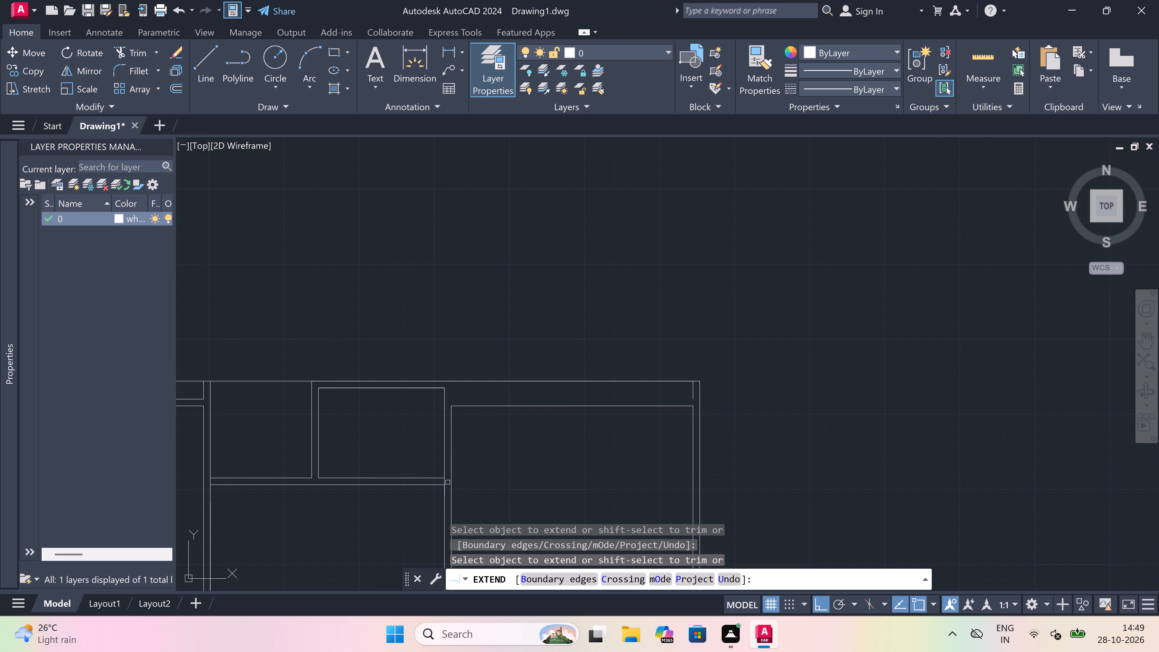
{"action": "left_click", "coordinate": [453, 415]}
{"action": "left_click", "coordinate": [693, 390]}
{"action": "scroll", "coordinate": [571, 393], "scroll_direction": "down", "scroll_amount": 1}
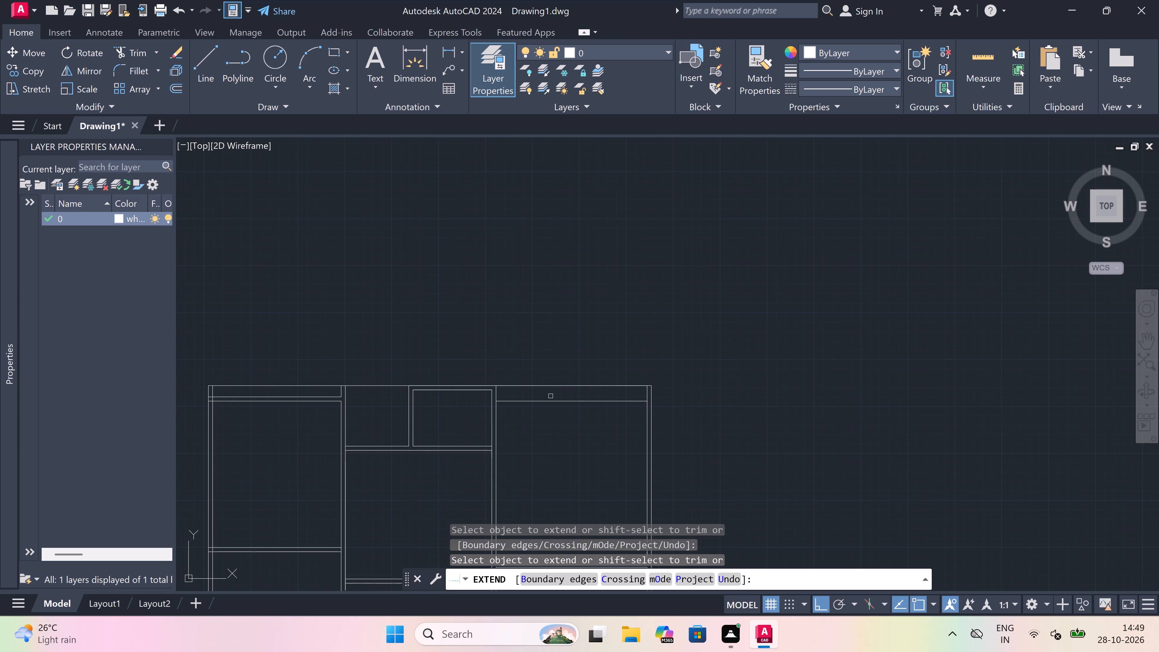
{"action": "key", "text": "Escape"}
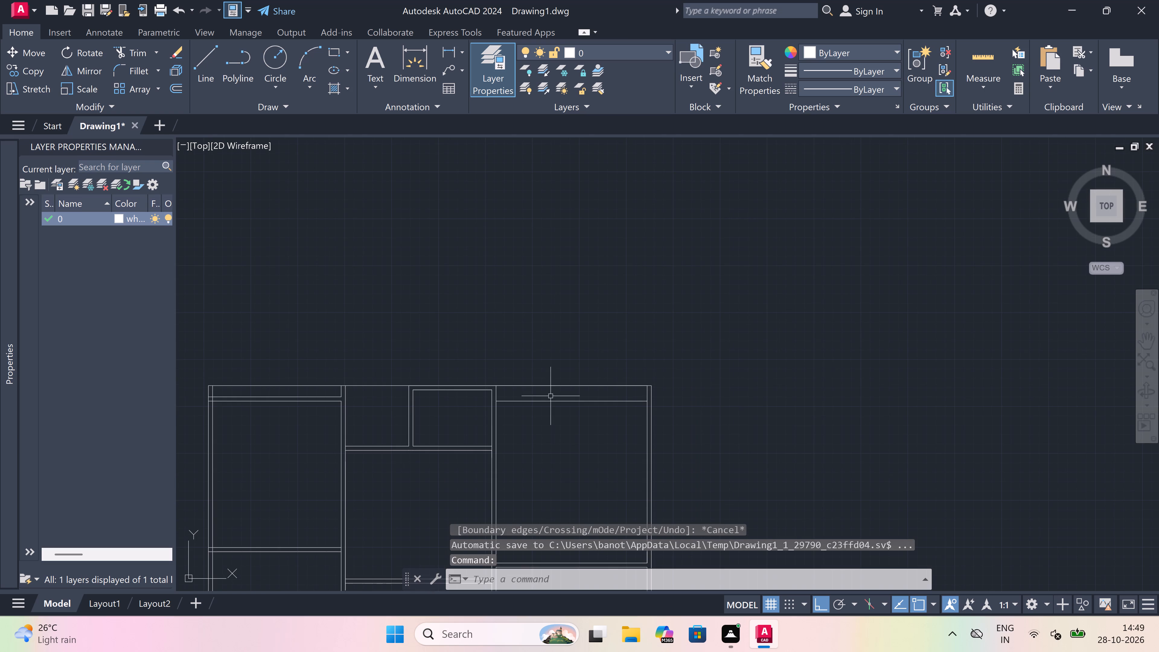
Extend the lower part of the western interior wall's east line up to the middle room's lower horizontal wall.
{"action": "scroll", "coordinate": [491, 372], "scroll_direction": "down", "scroll_amount": 2}
{"action": "scroll", "coordinate": [467, 446], "scroll_direction": "up", "scroll_amount": 3}
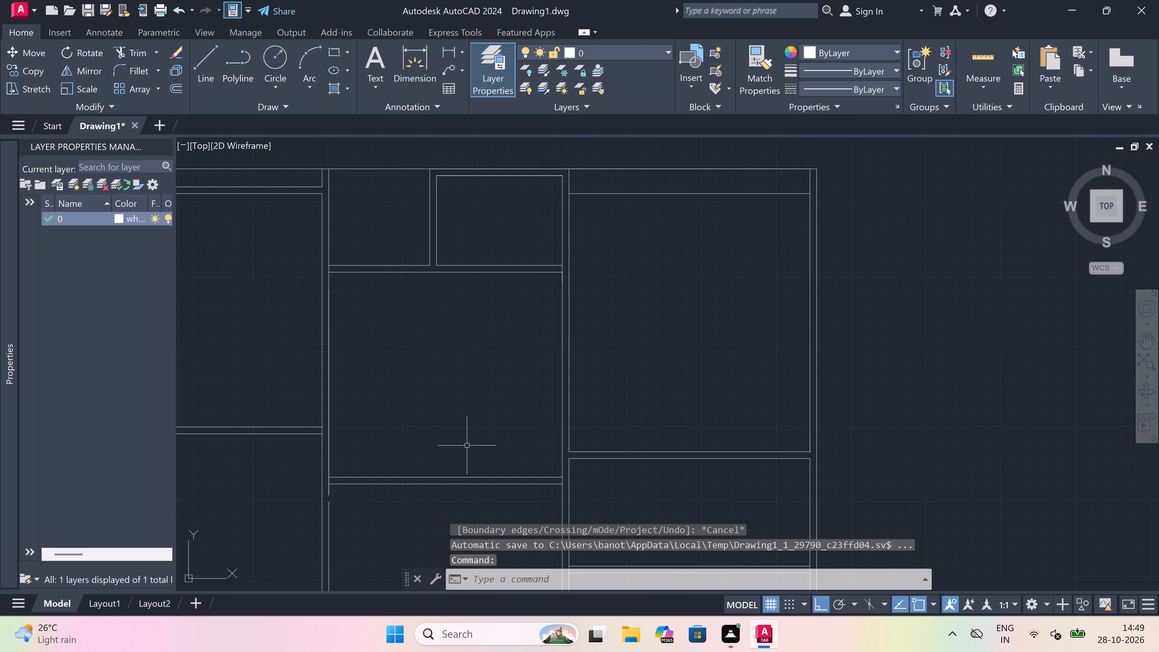
{"action": "scroll", "coordinate": [467, 446], "scroll_direction": "down", "scroll_amount": 3}
{"action": "scroll", "coordinate": [447, 482], "scroll_direction": "up", "scroll_amount": 3}
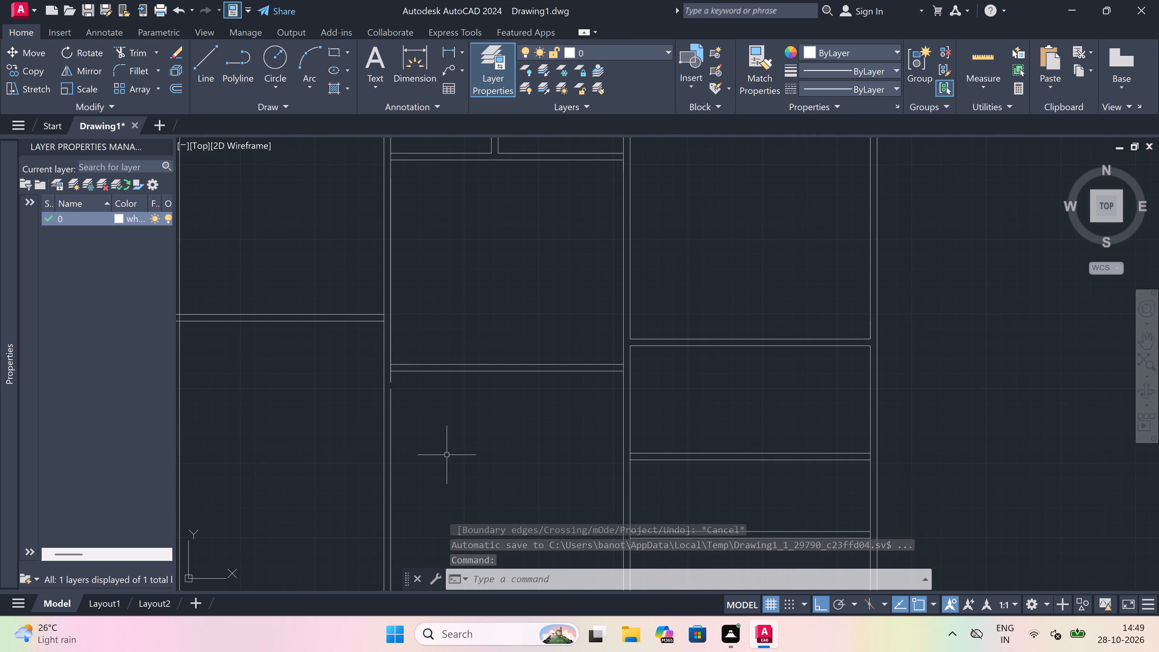
{"action": "type", "text": "ex"}
{"action": "key", "text": "space"}
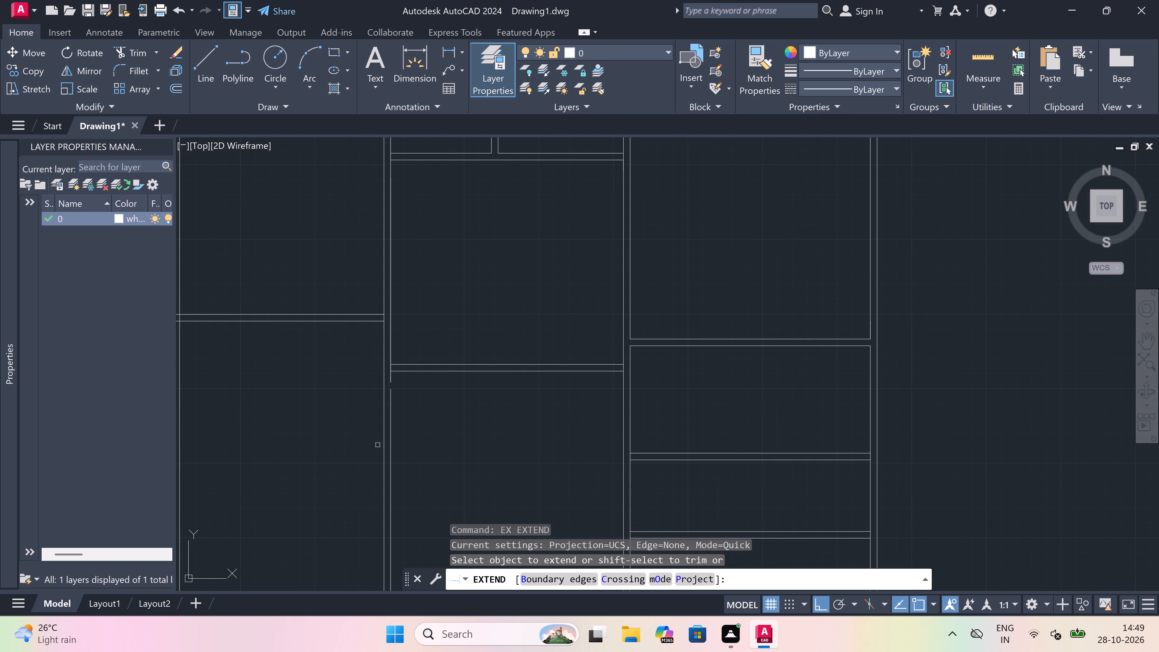
{"action": "left_click", "coordinate": [392, 431]}
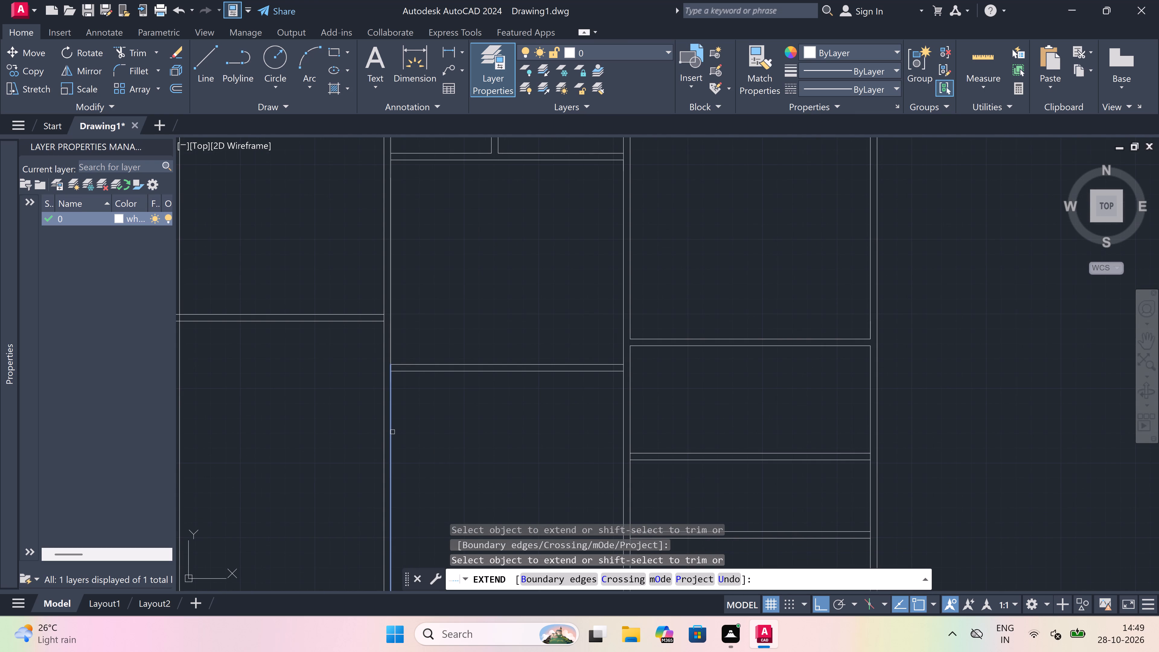
{"action": "key", "text": "Escape"}
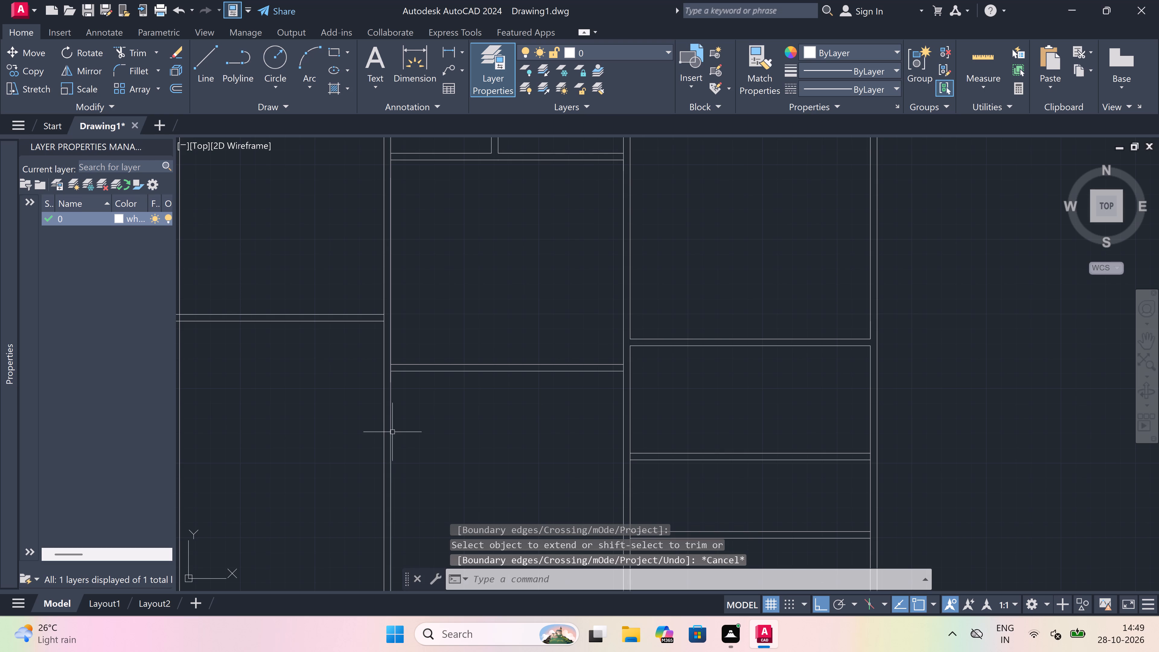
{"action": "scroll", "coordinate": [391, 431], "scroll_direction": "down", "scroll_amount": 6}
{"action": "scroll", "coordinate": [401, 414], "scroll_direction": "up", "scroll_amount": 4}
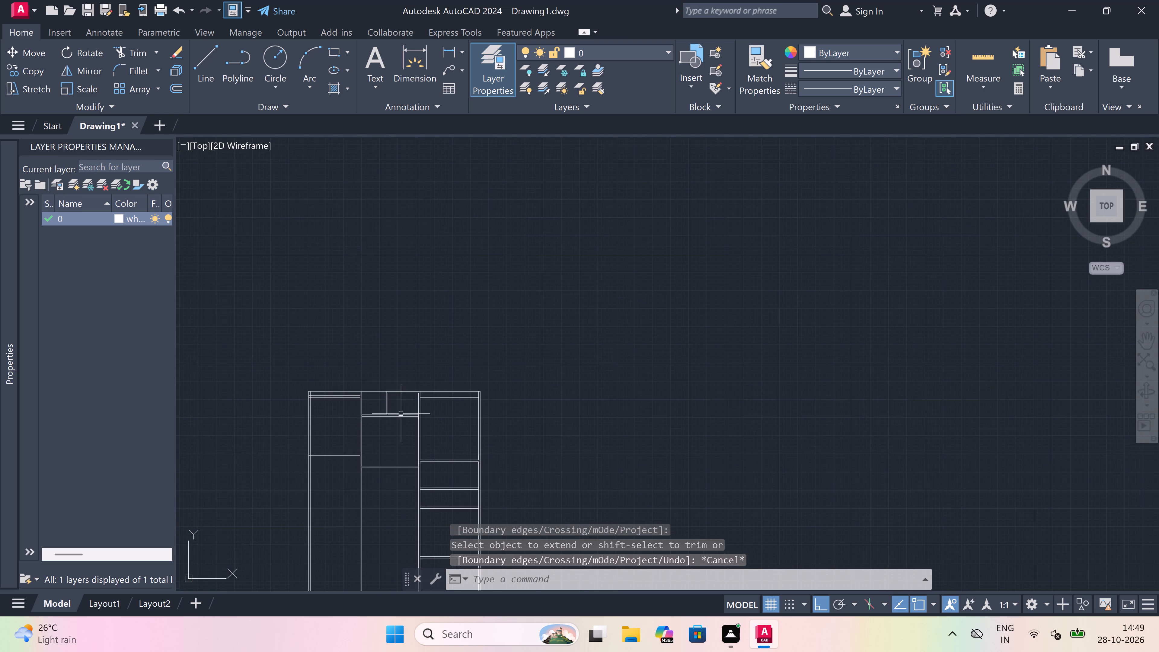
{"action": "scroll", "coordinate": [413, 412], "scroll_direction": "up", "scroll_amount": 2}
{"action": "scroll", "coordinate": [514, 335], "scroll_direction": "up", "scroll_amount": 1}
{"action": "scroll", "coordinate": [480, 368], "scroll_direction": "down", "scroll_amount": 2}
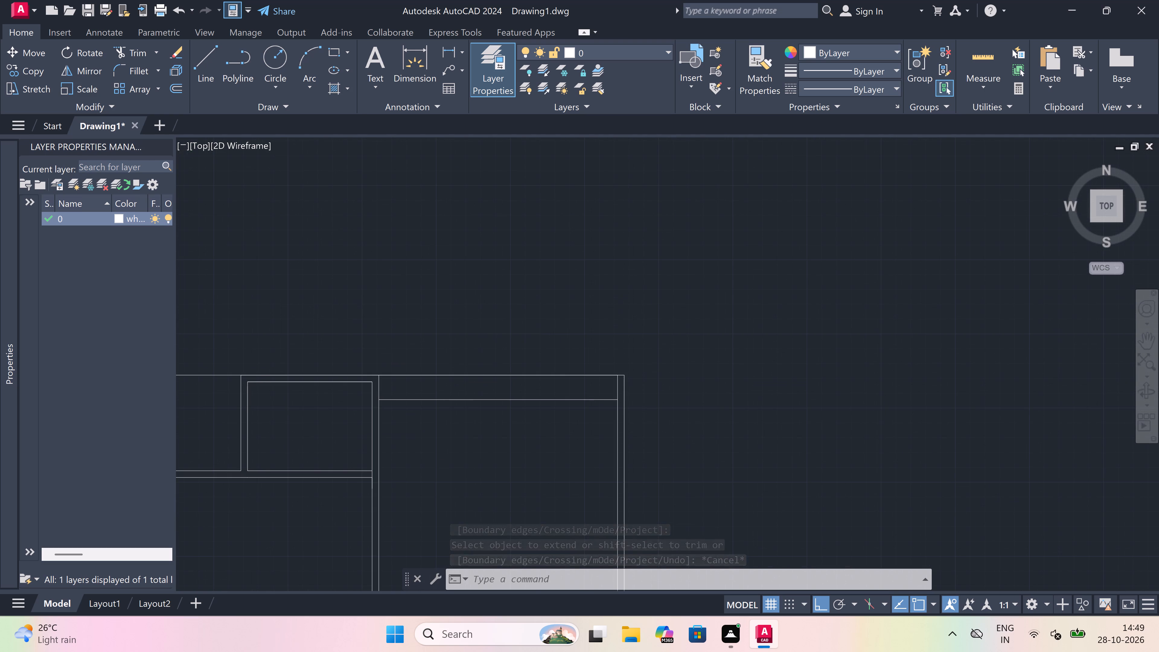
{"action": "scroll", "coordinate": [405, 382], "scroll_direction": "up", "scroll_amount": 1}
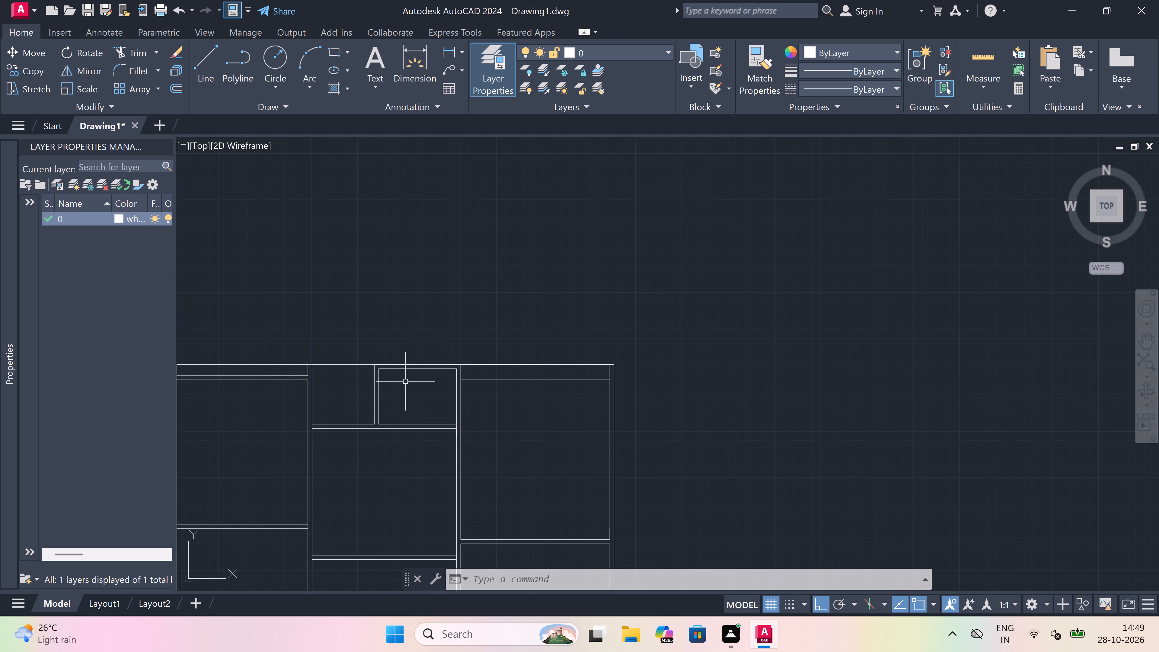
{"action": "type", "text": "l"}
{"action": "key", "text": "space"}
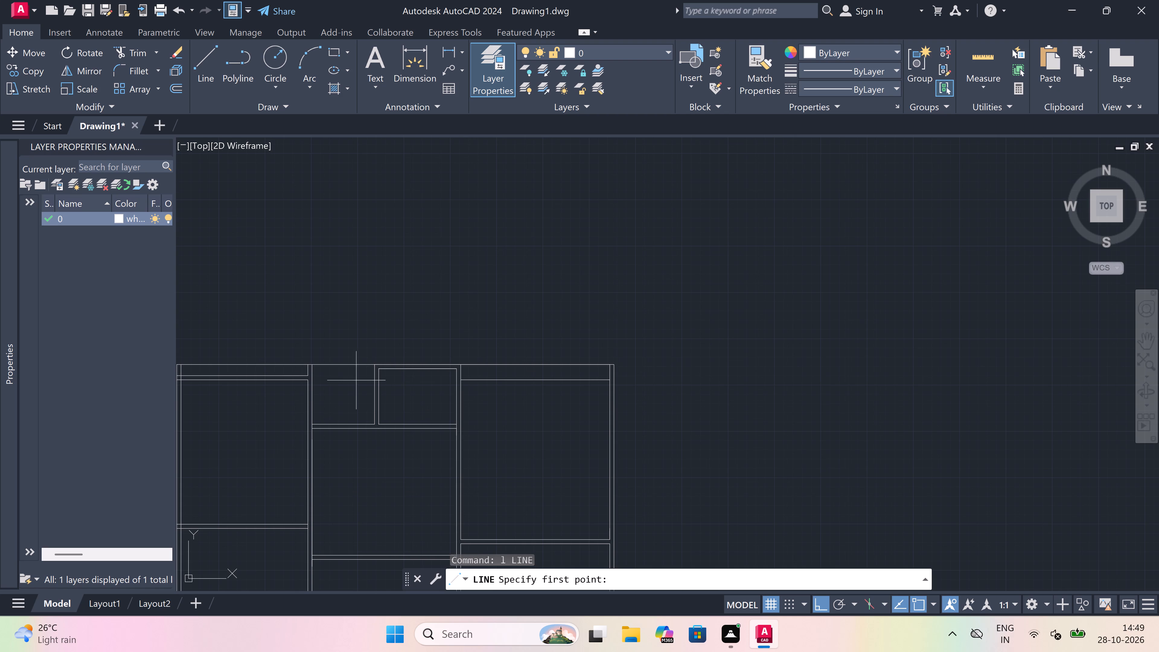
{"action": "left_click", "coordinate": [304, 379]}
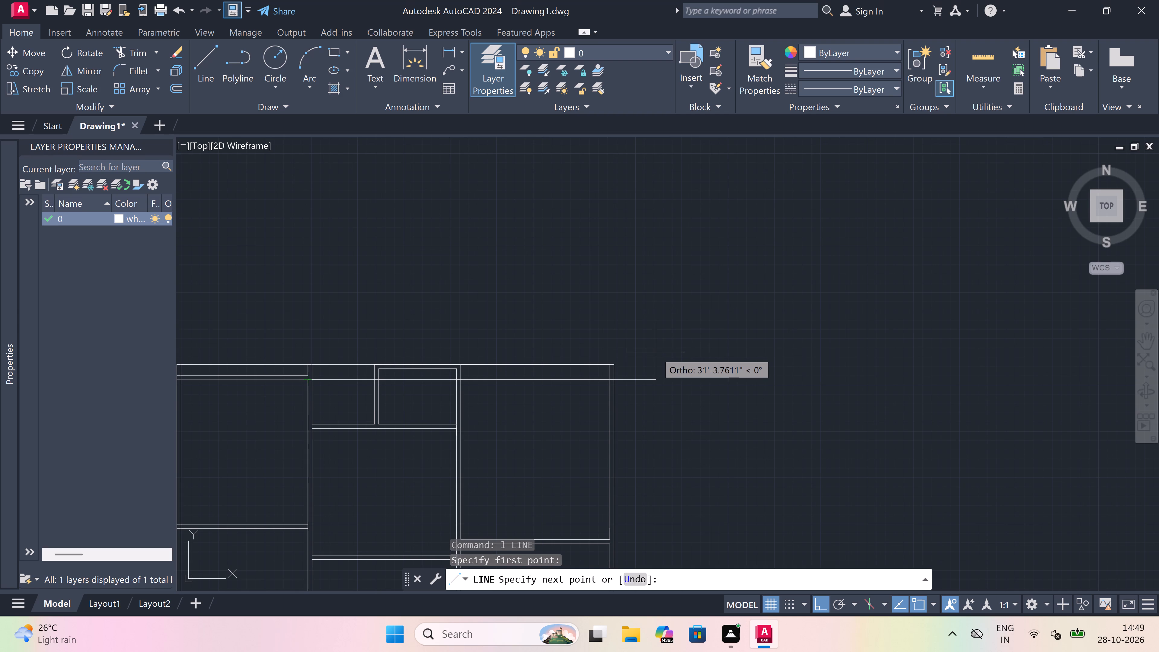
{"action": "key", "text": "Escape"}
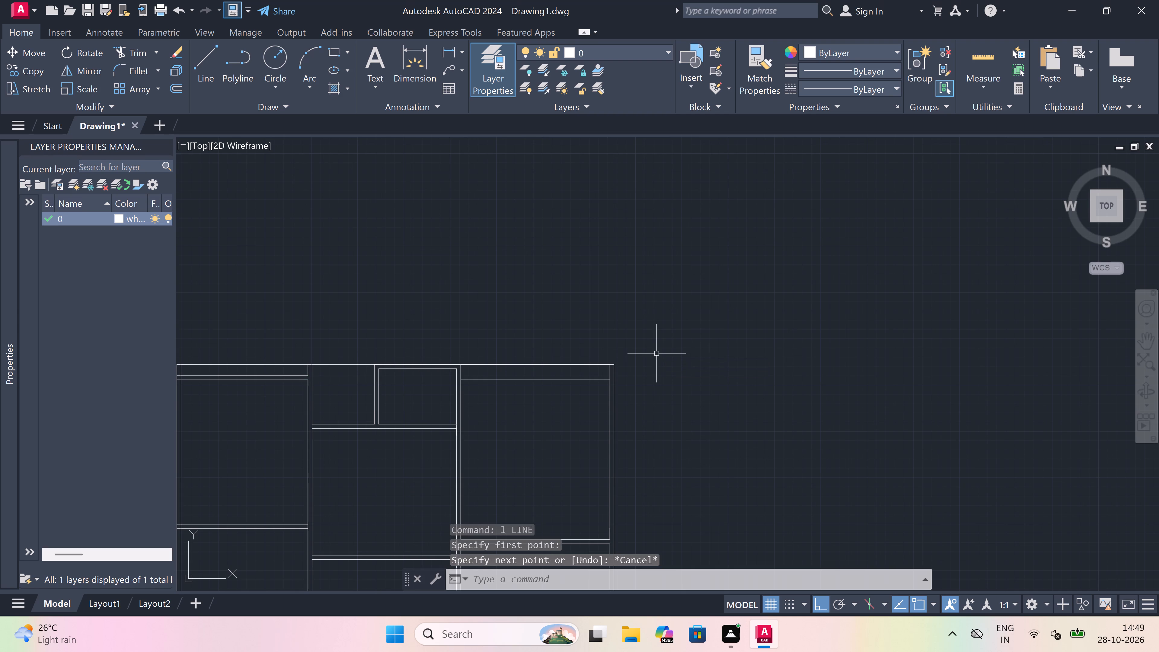
Draw a line 4.5" up from the northeast room's top inner corner at the east outer wall, continuing west to the eastern interior wall.
{"action": "key", "text": "space"}
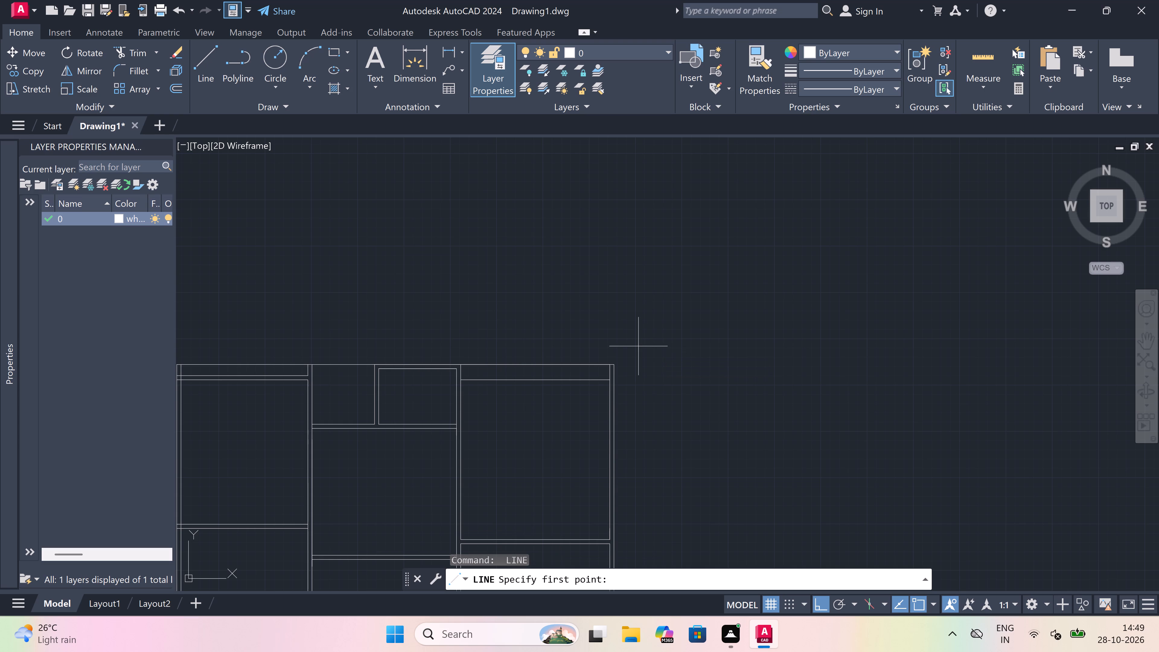
{"action": "scroll", "coordinate": [601, 370], "scroll_direction": "up", "scroll_amount": 2}
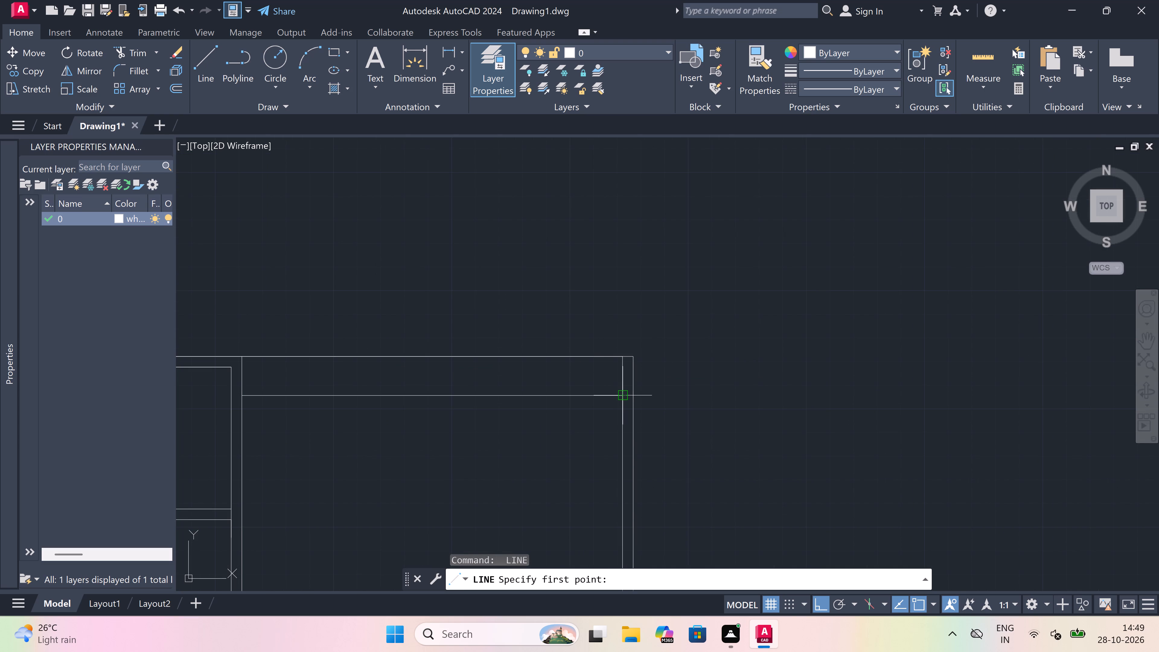
{"action": "left_click", "coordinate": [621, 393]}
{"action": "scroll", "coordinate": [621, 393], "scroll_direction": "up", "scroll_amount": 3}
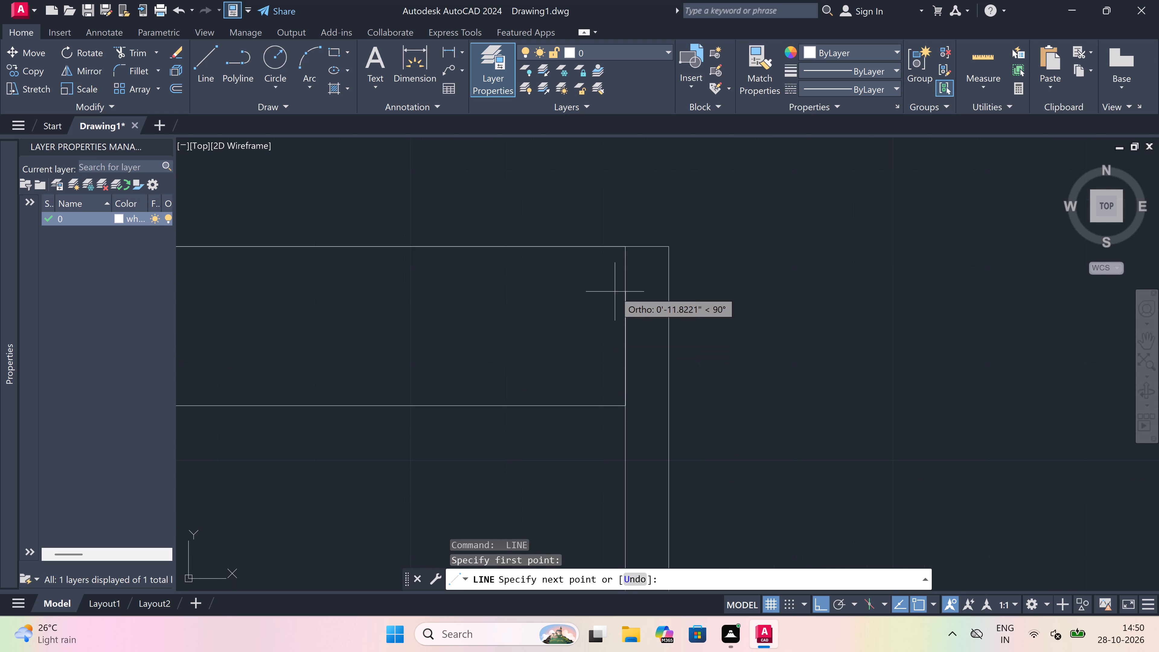
{"action": "key", "text": "4"}
{"action": "type", "text": ".5"}
{"action": "type", "text": "\""}
{"action": "key", "text": "space"}
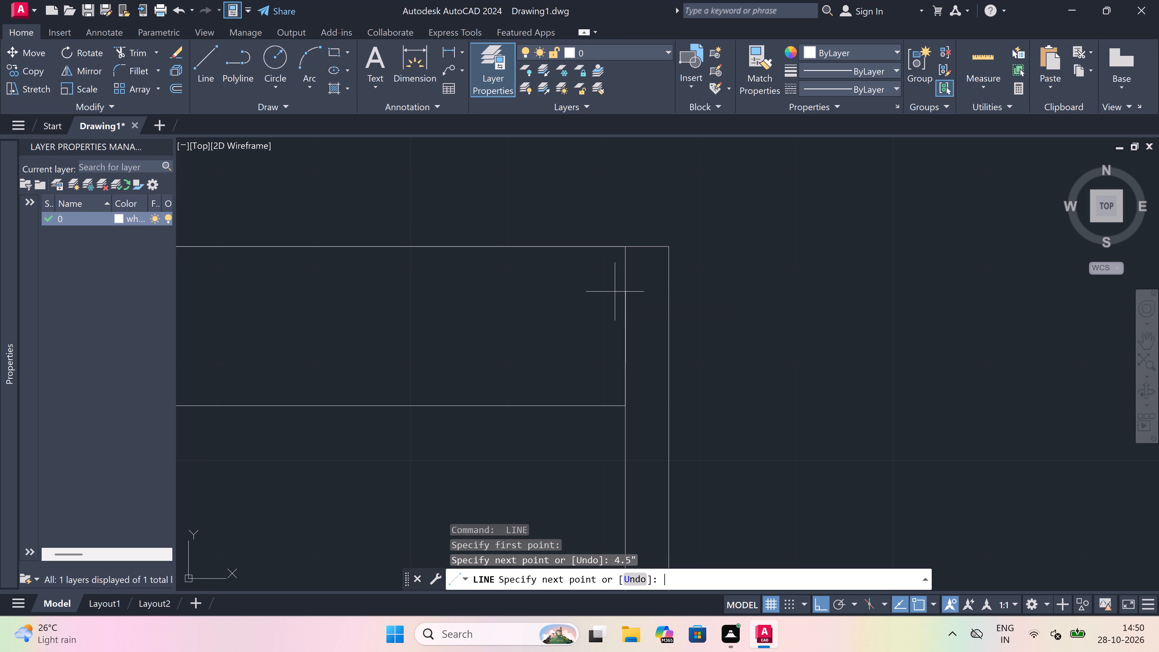
{"action": "scroll", "coordinate": [615, 292], "scroll_direction": "down", "scroll_amount": 2}
{"action": "scroll", "coordinate": [441, 326], "scroll_direction": "down", "scroll_amount": 2}
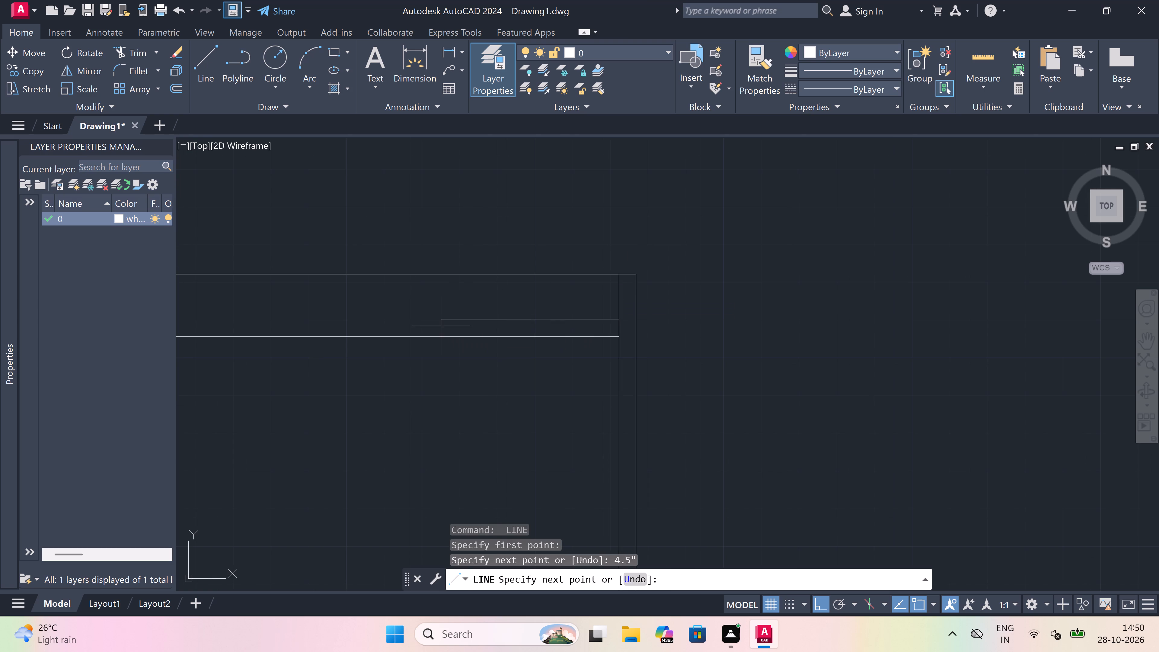
{"action": "scroll", "coordinate": [441, 326], "scroll_direction": "down", "scroll_amount": 2}
{"action": "scroll", "coordinate": [222, 319], "scroll_direction": "up", "scroll_amount": 1}
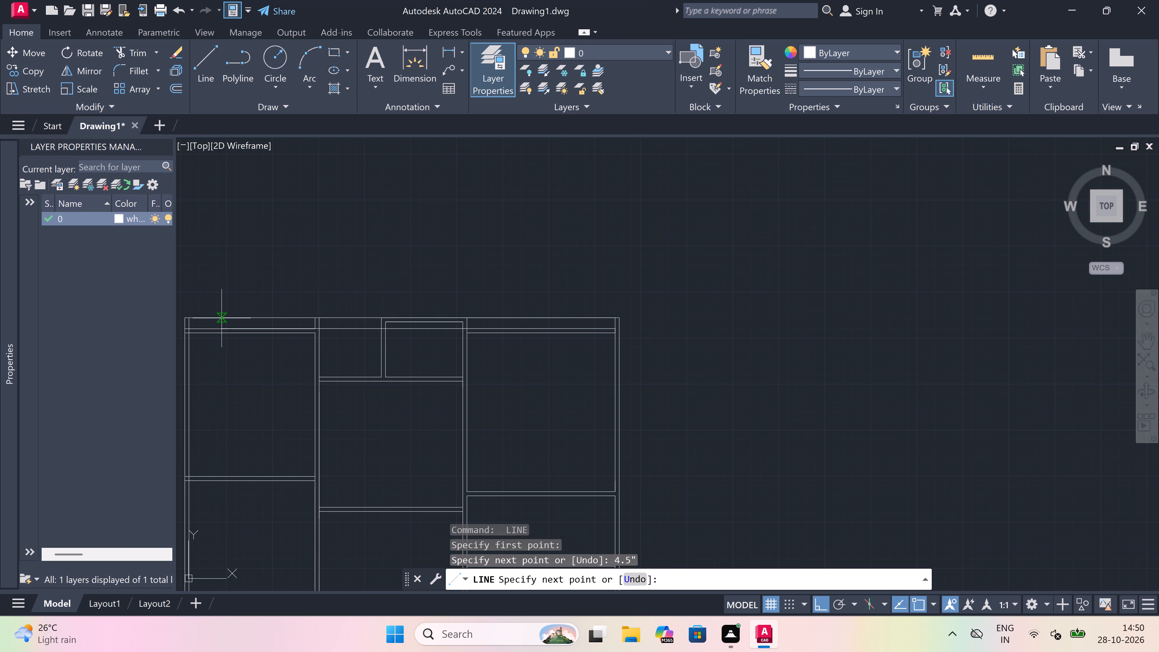
{"action": "scroll", "coordinate": [464, 318], "scroll_direction": "up", "scroll_amount": 3}
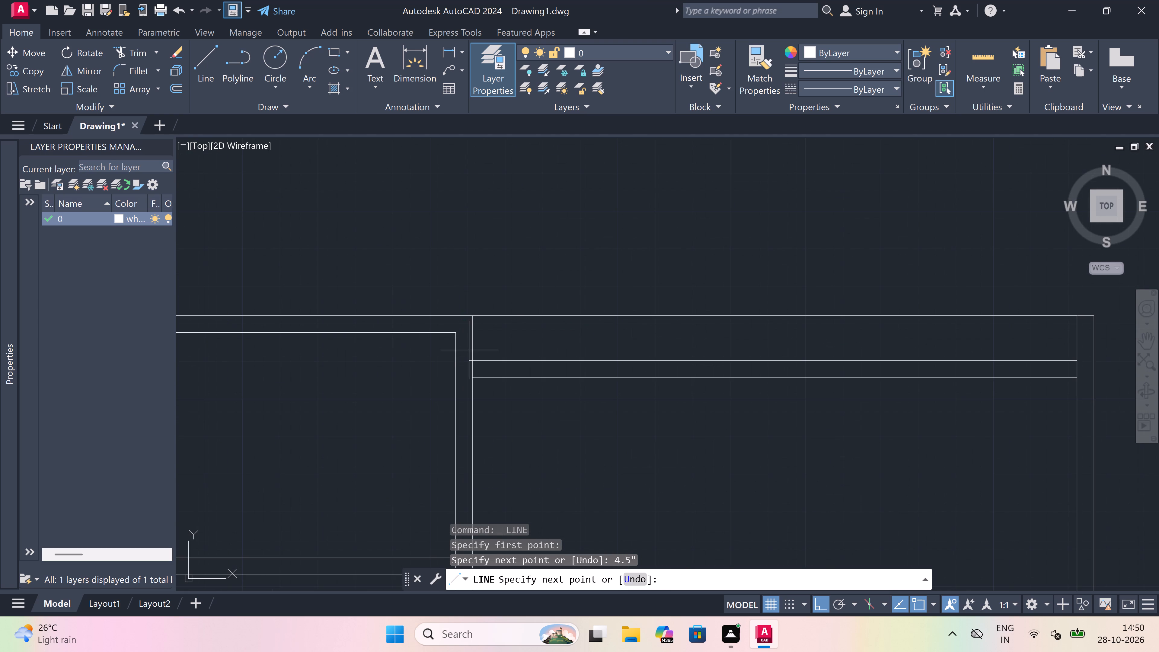
{"action": "scroll", "coordinate": [475, 369], "scroll_direction": "up", "scroll_amount": 2}
{"action": "left_click", "coordinate": [465, 346]}
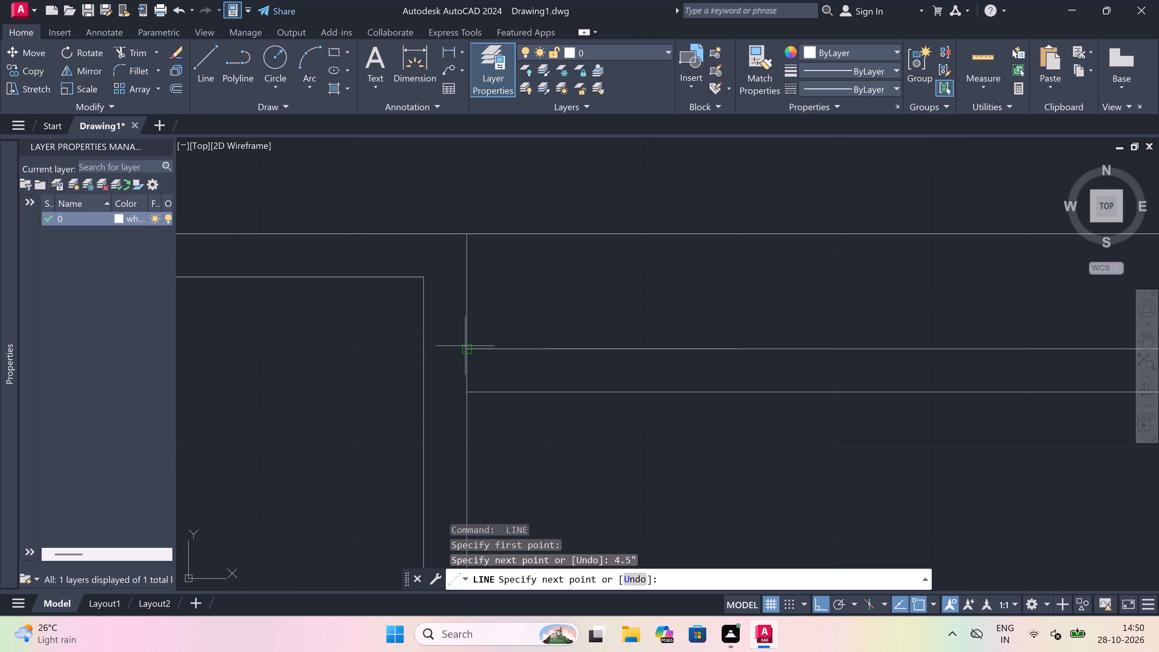
{"action": "key", "text": "Escape"}
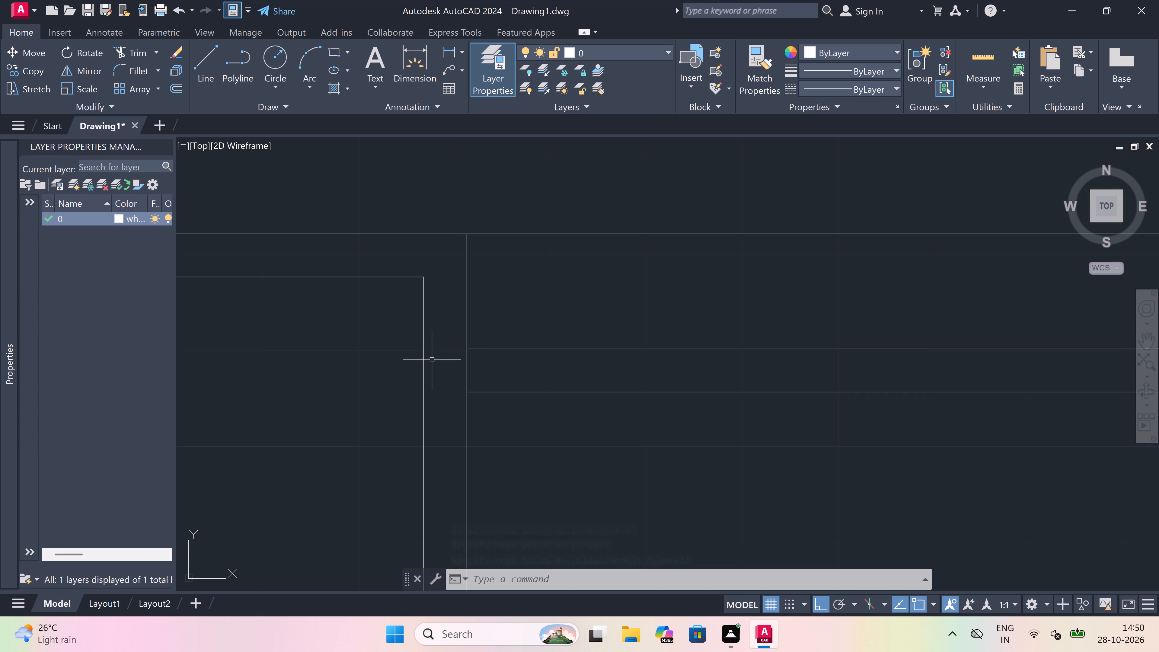
Trim the eastern interior wall's east line and the east outer wall's inner line between the northeast room's two top wall lines.
{"action": "scroll", "coordinate": [394, 378], "scroll_direction": "down", "scroll_amount": 8}
{"action": "scroll", "coordinate": [332, 396], "scroll_direction": "up", "scroll_amount": 2}
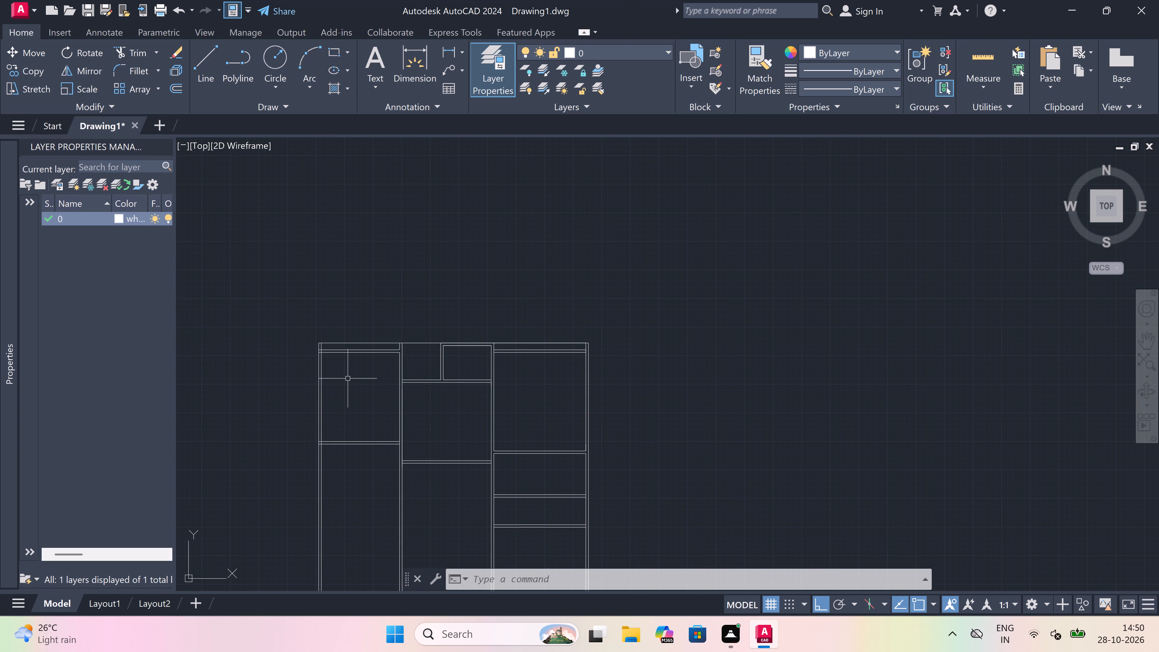
{"action": "scroll", "coordinate": [441, 333], "scroll_direction": "up", "scroll_amount": 1}
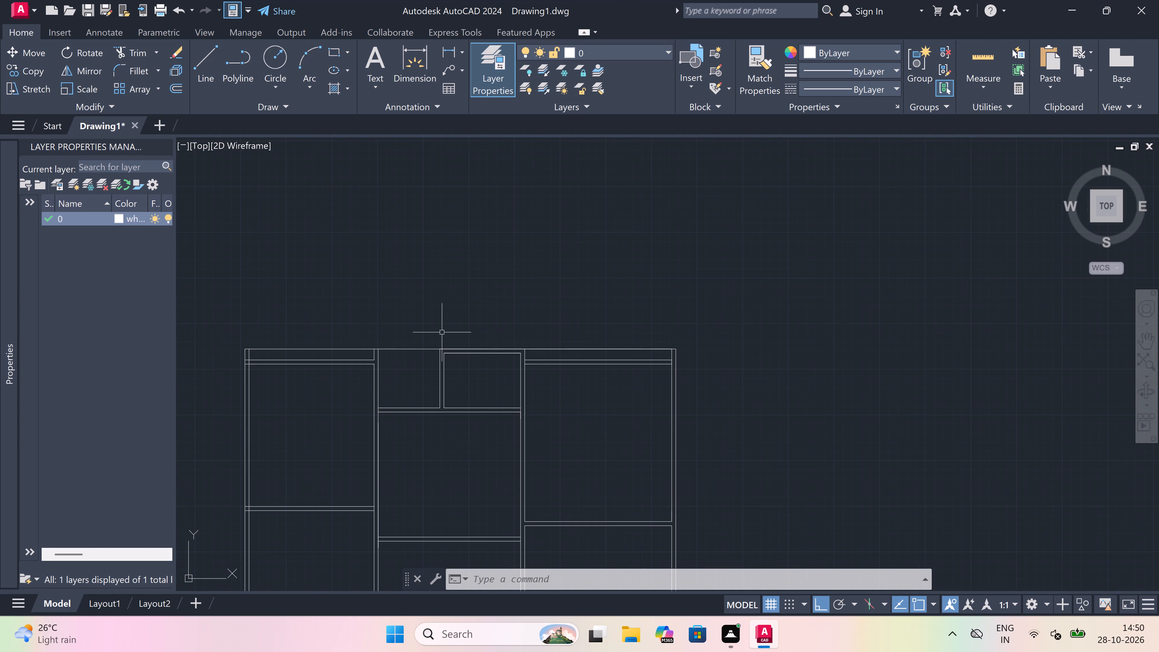
{"action": "key", "text": "t"}
{"action": "type", "text": "r"}
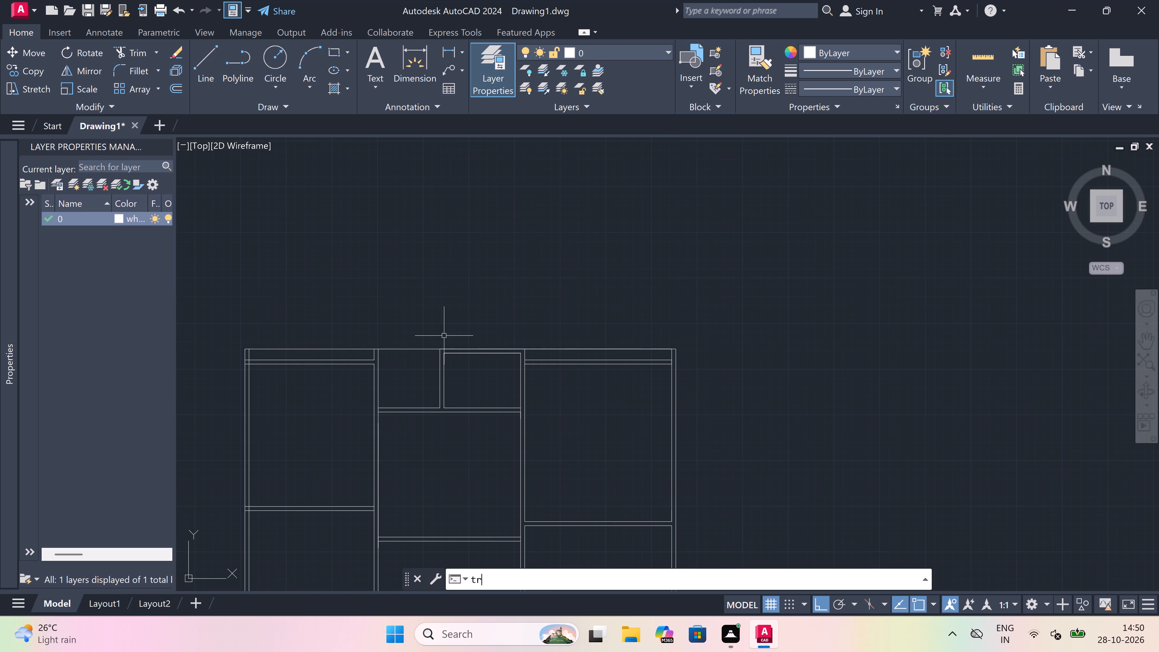
{"action": "key", "text": "space"}
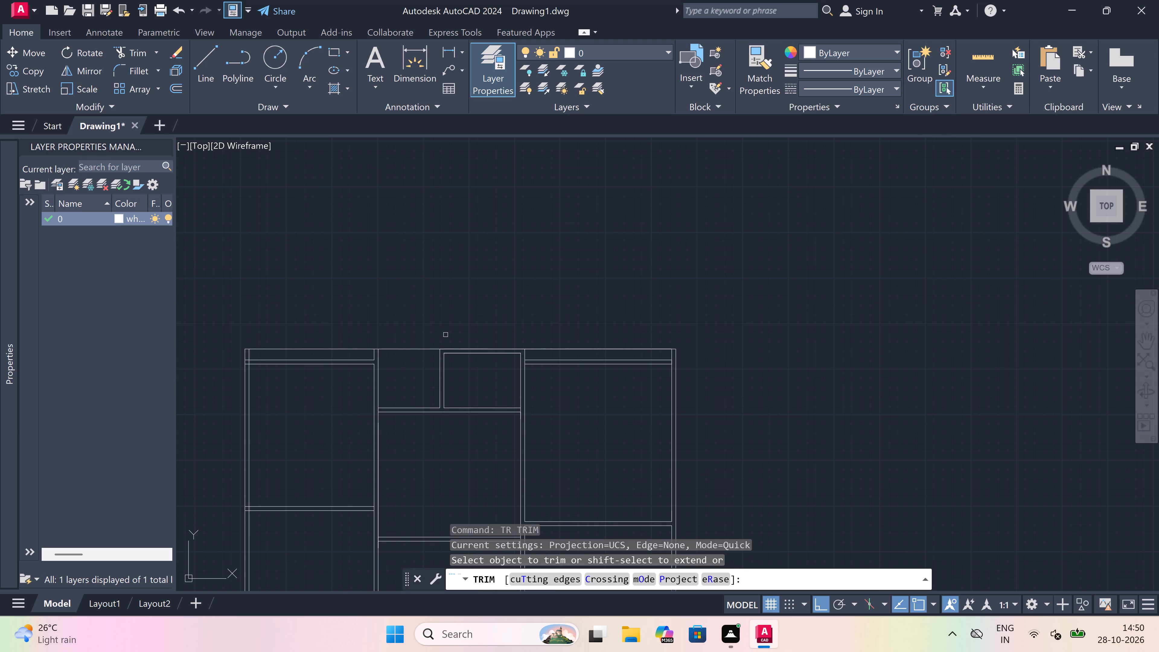
{"action": "scroll", "coordinate": [445, 335], "scroll_direction": "down", "scroll_amount": 1}
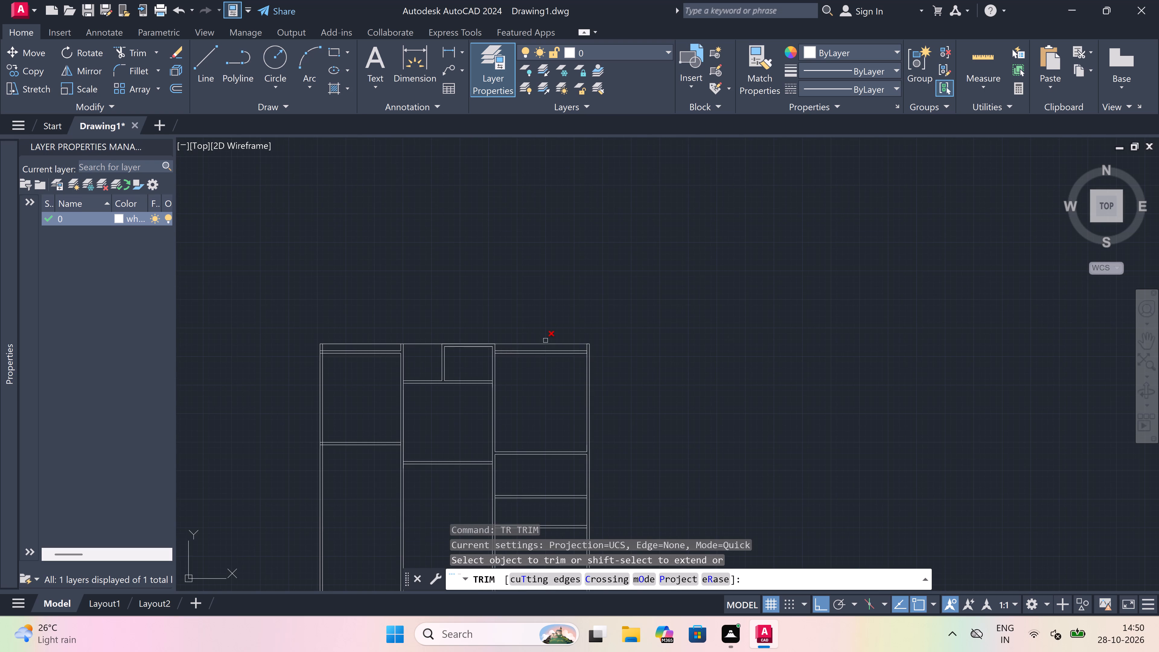
{"action": "scroll", "coordinate": [546, 340], "scroll_direction": "up", "scroll_amount": 1}
{"action": "scroll", "coordinate": [458, 358], "scroll_direction": "up", "scroll_amount": 2}
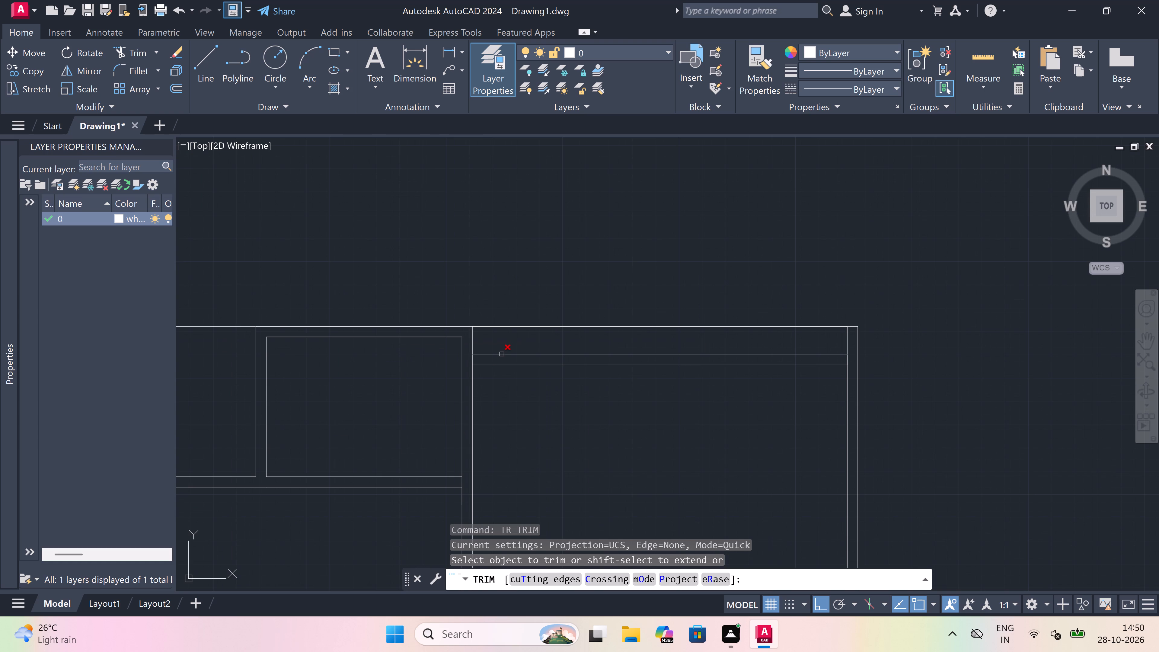
{"action": "scroll", "coordinate": [498, 354], "scroll_direction": "up", "scroll_amount": 2}
{"action": "scroll", "coordinate": [443, 364], "scroll_direction": "up", "scroll_amount": 1}
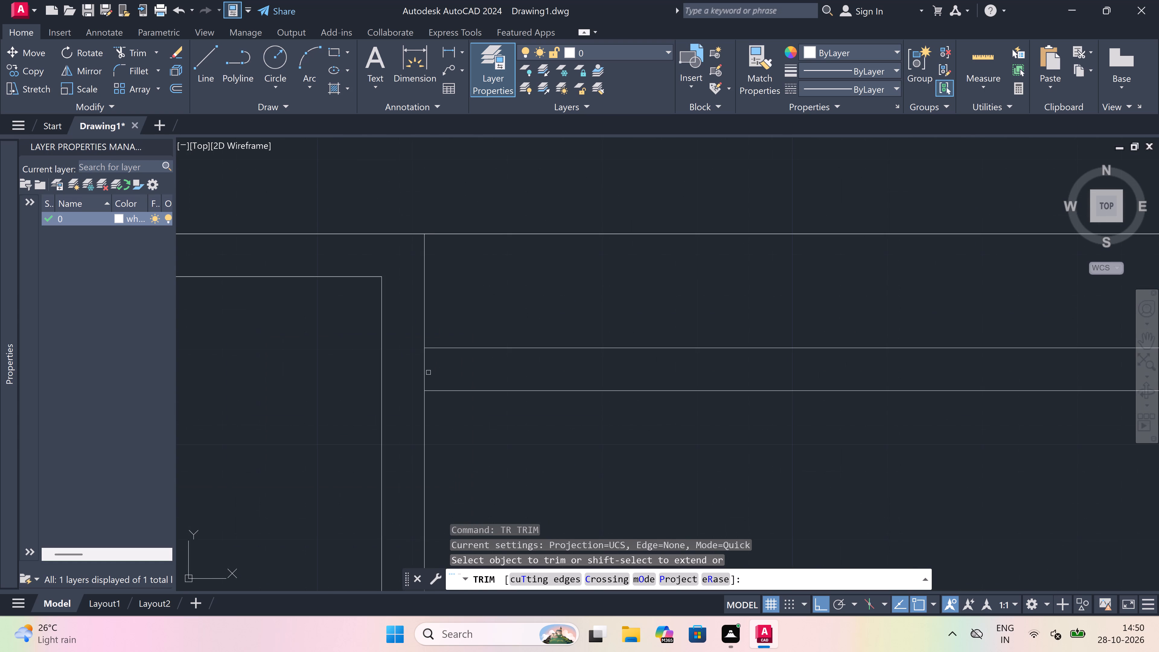
{"action": "left_click", "coordinate": [426, 371]}
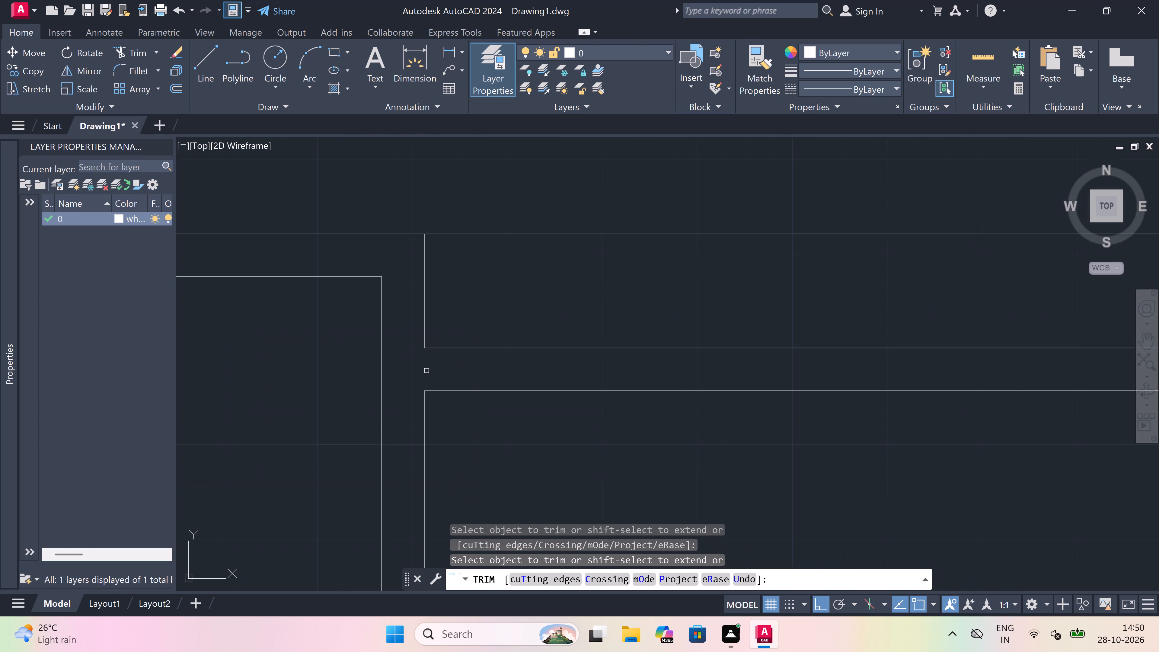
{"action": "scroll", "coordinate": [426, 371], "scroll_direction": "down", "scroll_amount": 4}
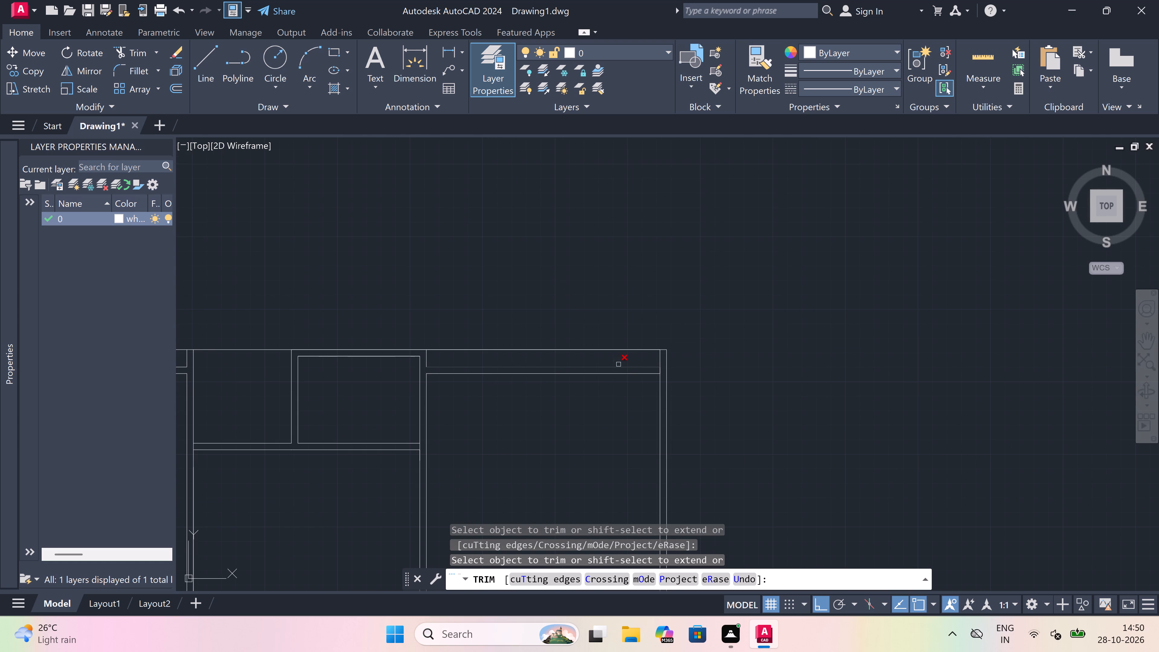
{"action": "scroll", "coordinate": [677, 364], "scroll_direction": "up", "scroll_amount": 2}
{"action": "left_click", "coordinate": [632, 380]}
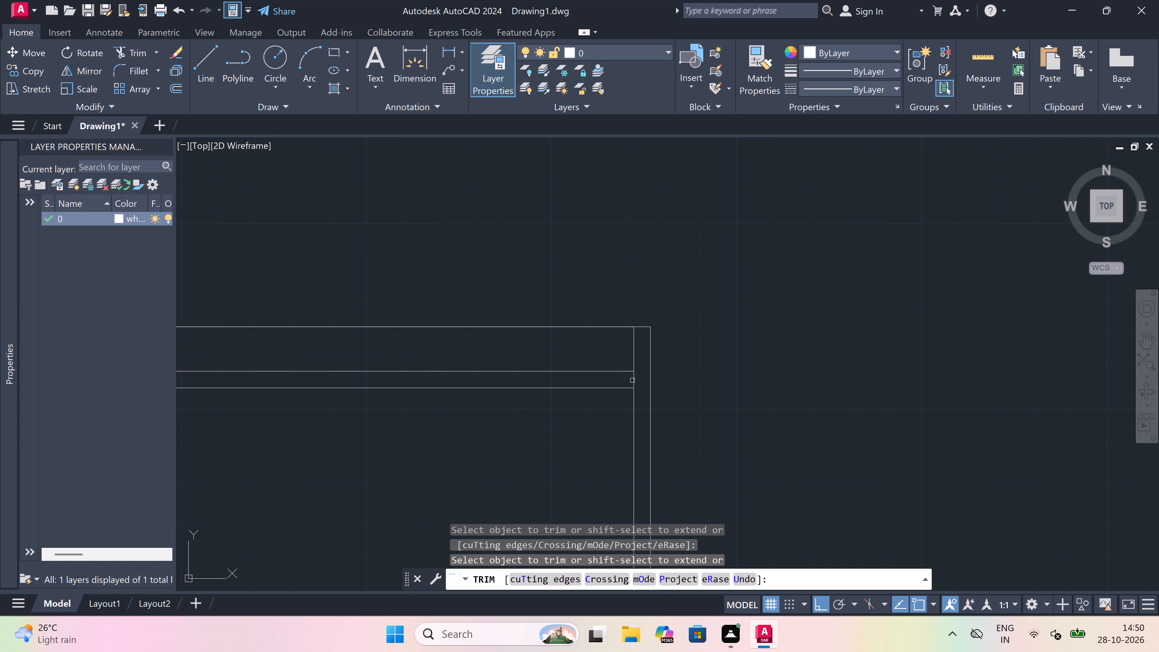
{"action": "left_click", "coordinate": [636, 379]}
{"action": "scroll", "coordinate": [515, 383], "scroll_direction": "down", "scroll_amount": 3}
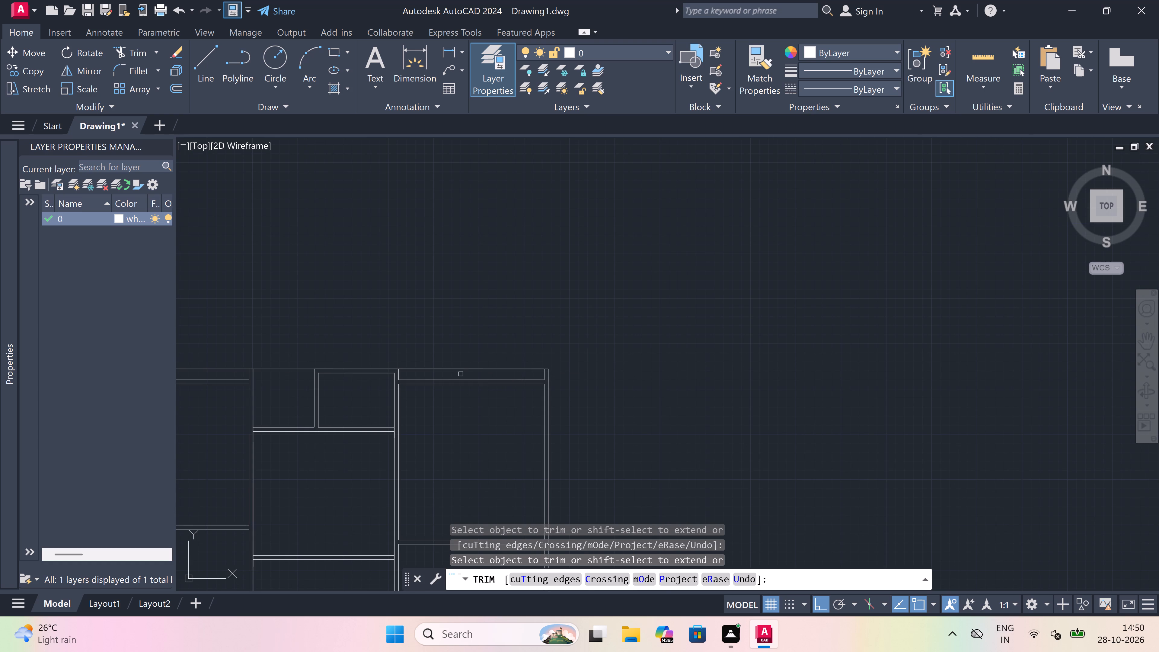
{"action": "key", "text": "Escape"}
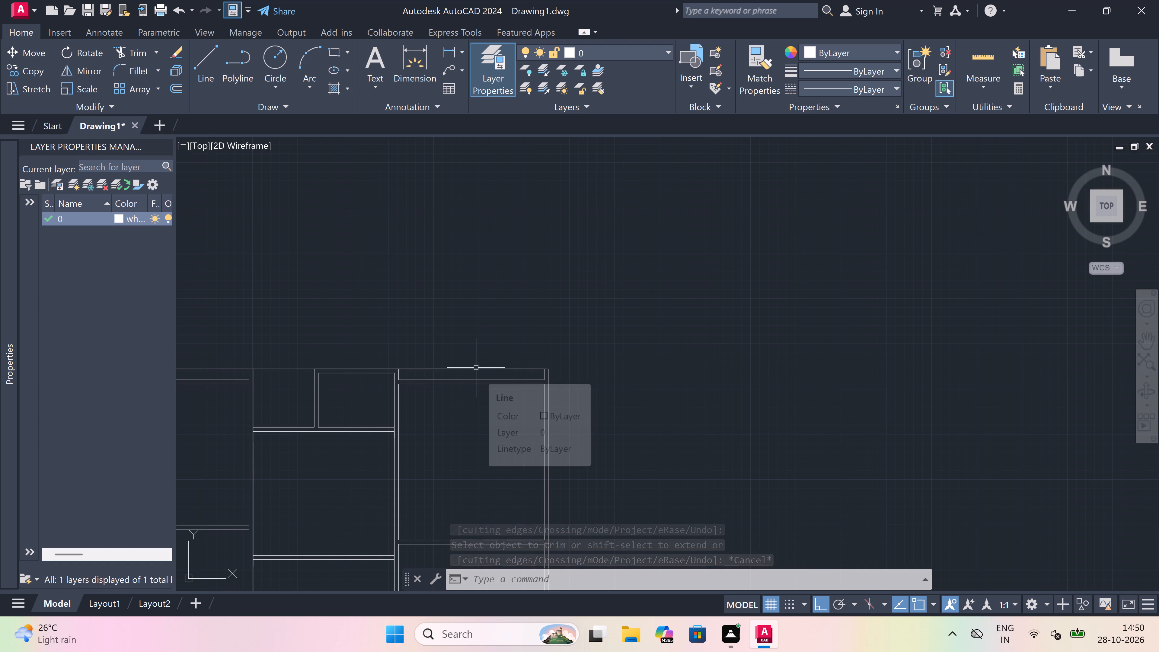
Draw lines from the northwest room's upper top-wall line at the west wall's inner face, 2'6" up, east to the western interior wall, and down to the top edge.
{"action": "scroll", "coordinate": [510, 281], "scroll_direction": "down", "scroll_amount": 3}
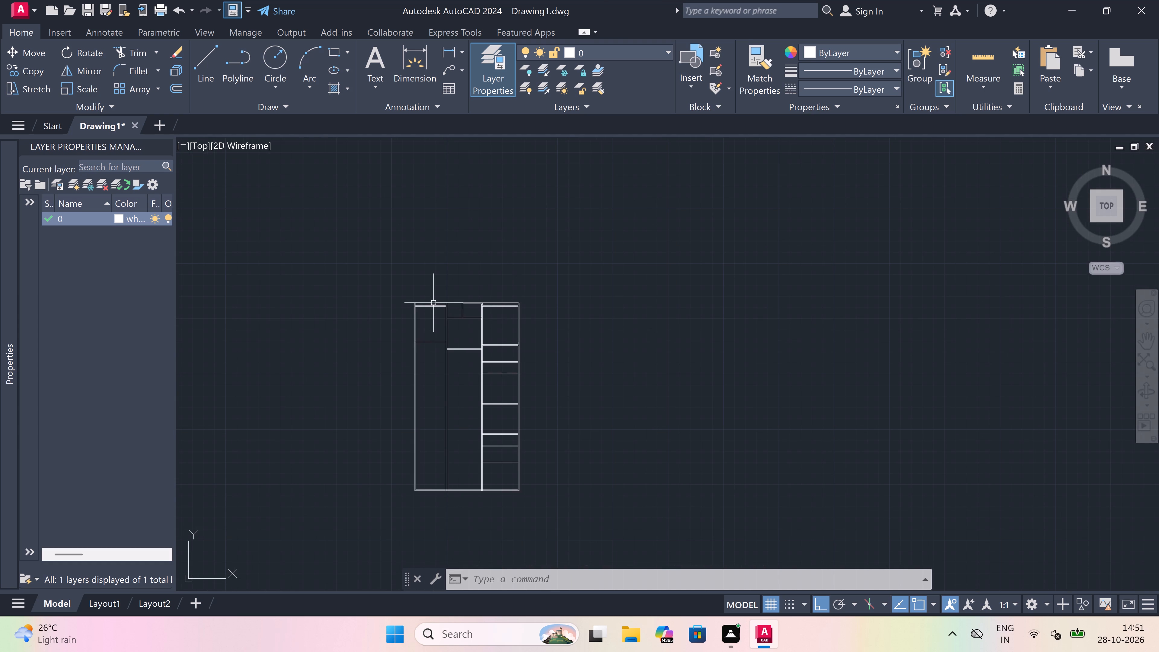
{"action": "scroll", "coordinate": [430, 305], "scroll_direction": "up", "scroll_amount": 2}
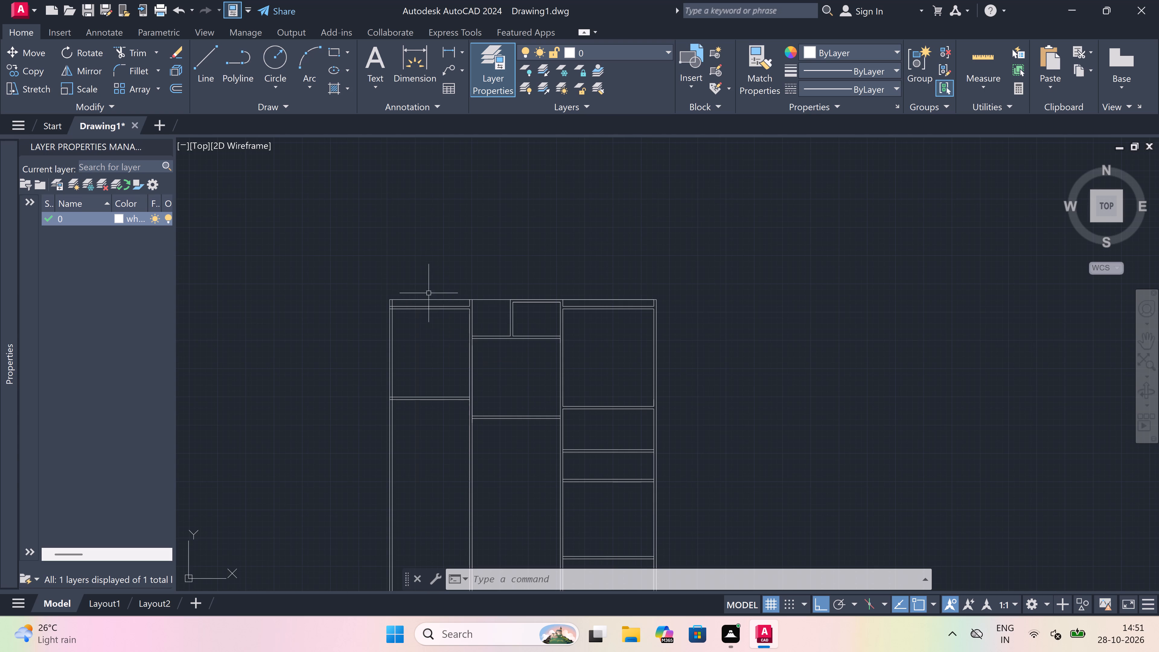
{"action": "scroll", "coordinate": [422, 282], "scroll_direction": "up", "scroll_amount": 1}
{"action": "scroll", "coordinate": [380, 341], "scroll_direction": "up", "scroll_amount": 3}
{"action": "scroll", "coordinate": [392, 312], "scroll_direction": "down", "scroll_amount": 3}
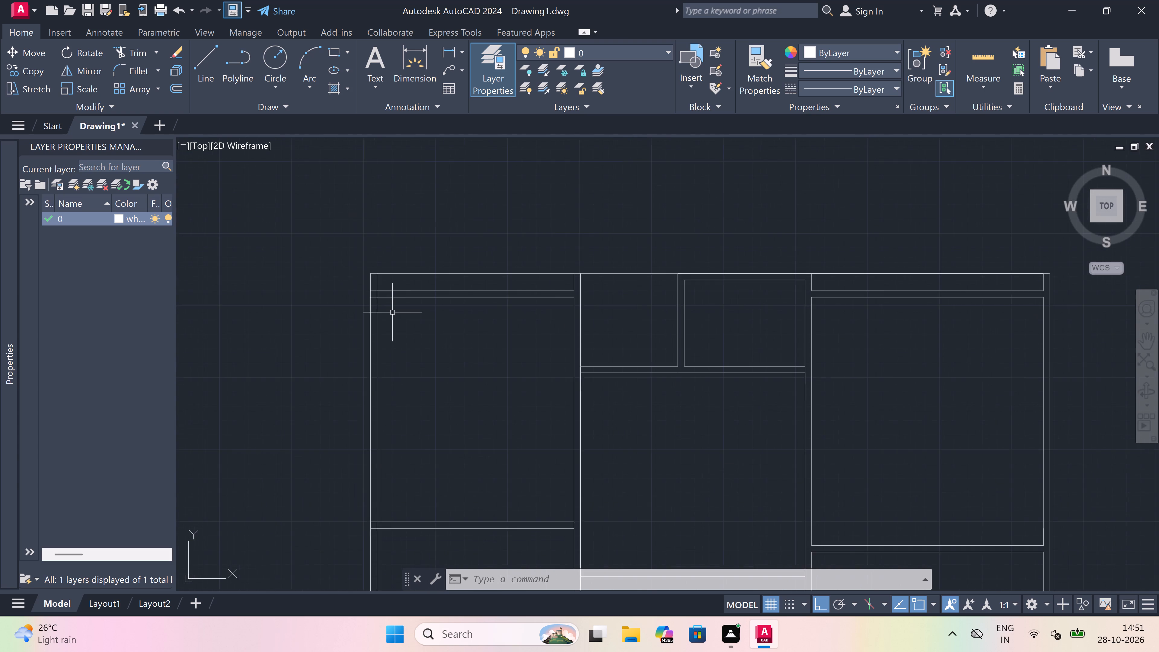
{"action": "scroll", "coordinate": [397, 265], "scroll_direction": "up", "scroll_amount": 2}
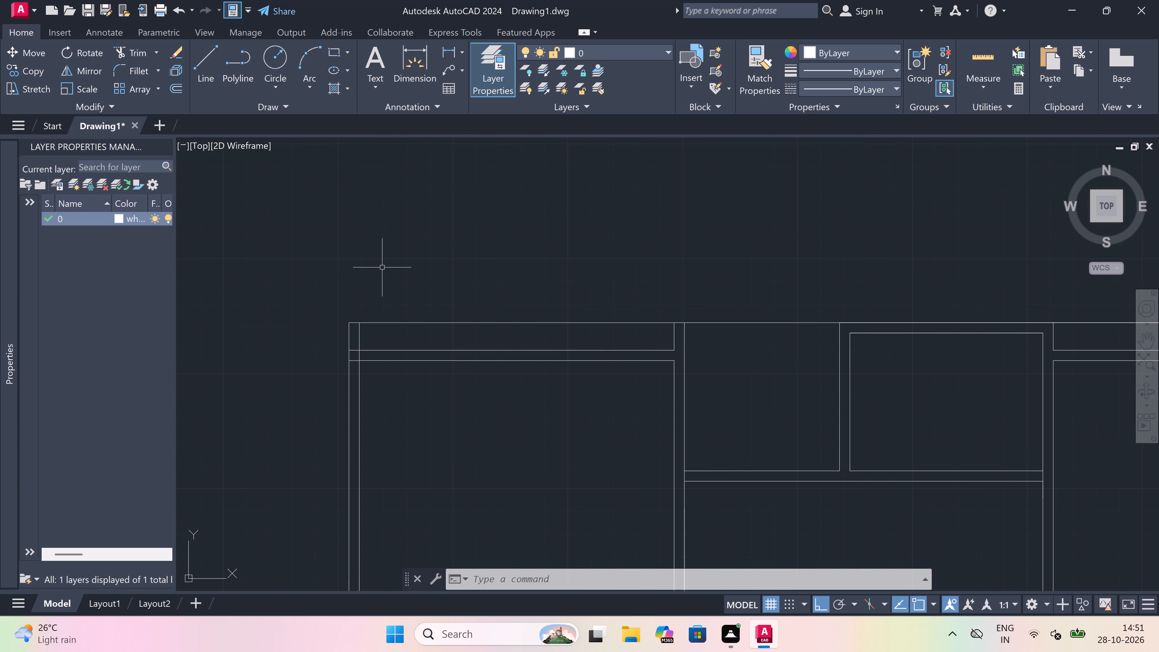
{"action": "key", "text": "l"}
{"action": "key", "text": "space"}
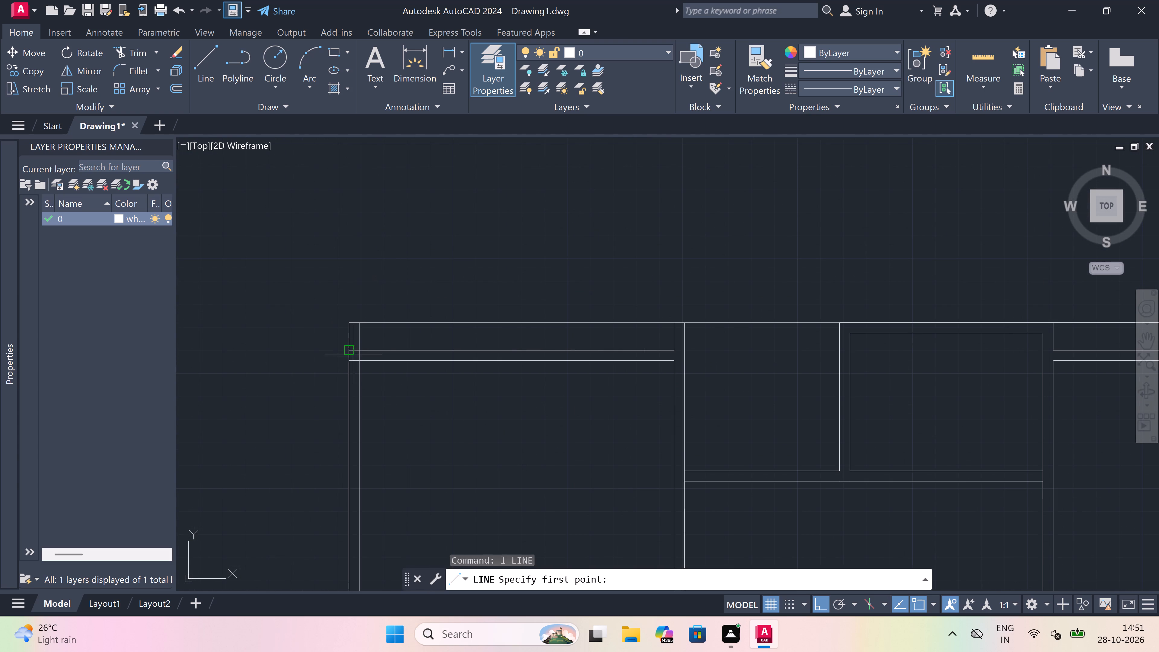
{"action": "left_click_drag", "start_coordinate": [360, 350], "coordinate": [360, 315]}
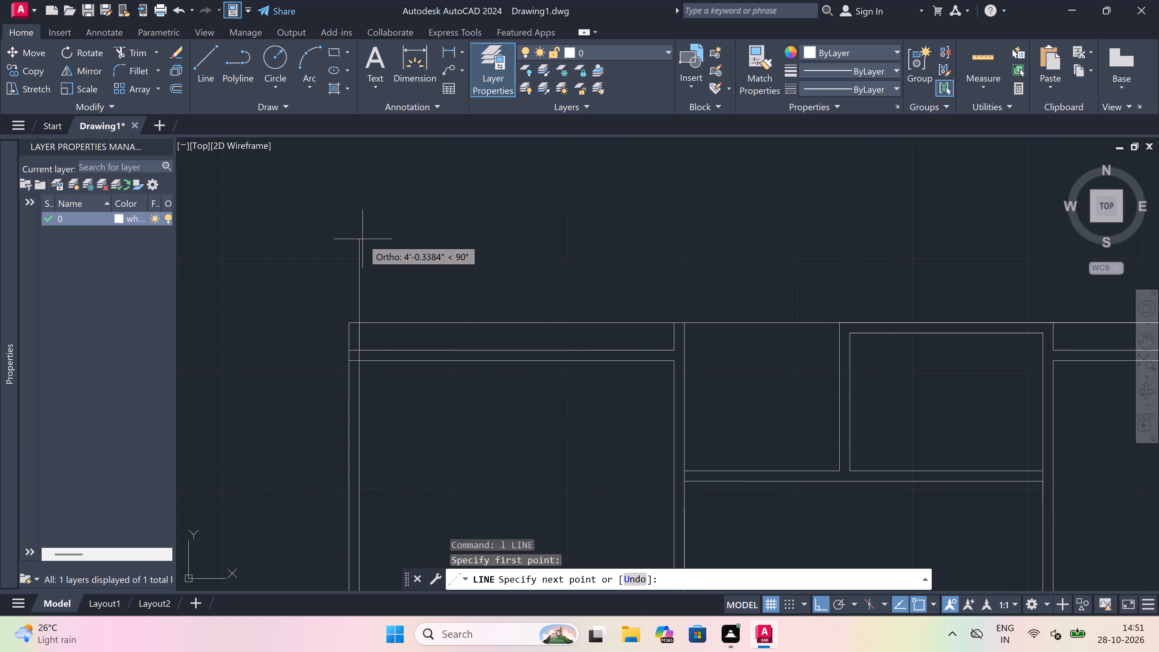
{"action": "key", "text": "2"}
{"action": "type", "text": "'6"}
{"action": "type", "text": "\""}
{"action": "key", "text": "space"}
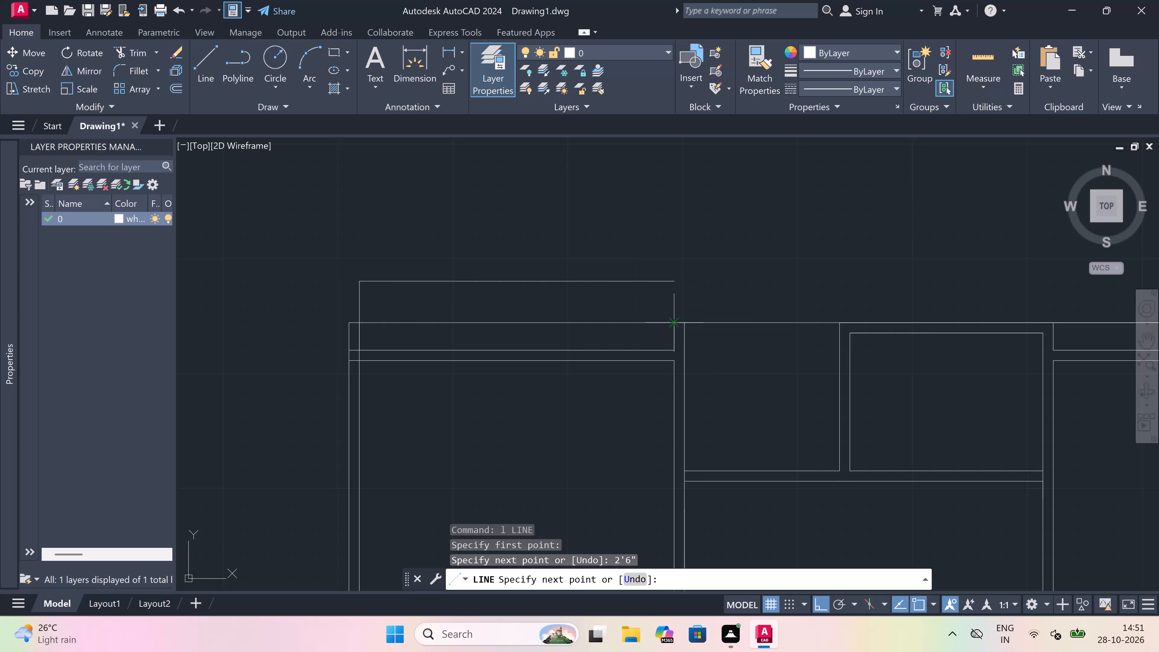
{"action": "left_click", "coordinate": [673, 278]}
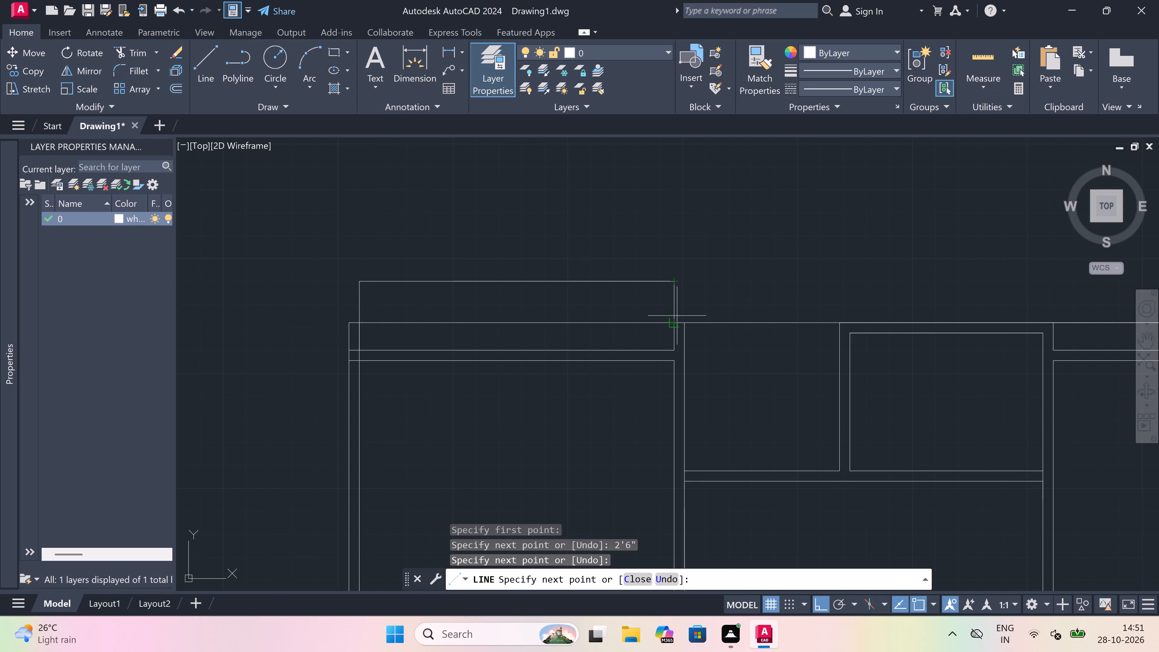
{"action": "left_click", "coordinate": [676, 321]}
{"action": "key", "text": "Escape"}
Draw the outer outline from the western interior wall's east line up past the new top line by 4.5", west, and down to the old northwest corner.
{"action": "key", "text": "space"}
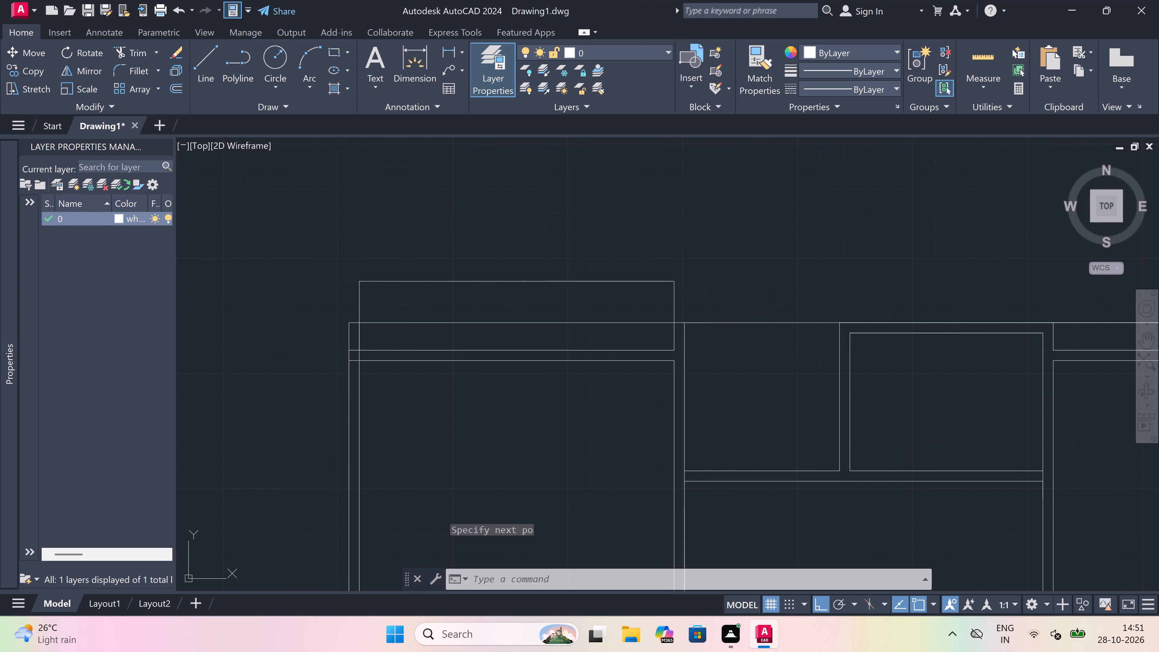
{"action": "left_click_drag", "start_coordinate": [688, 320], "coordinate": [687, 293]}
{"action": "scroll", "coordinate": [687, 272], "scroll_direction": "up", "scroll_amount": 2}
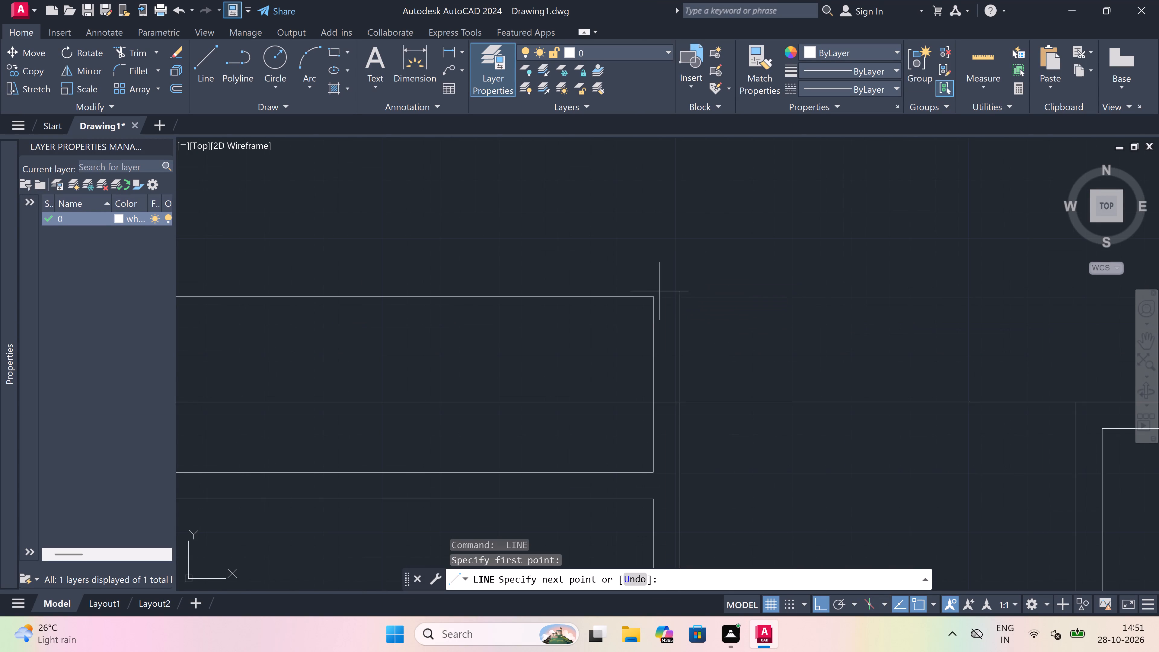
{"action": "left_click_drag", "start_coordinate": [682, 296], "coordinate": [684, 278]}
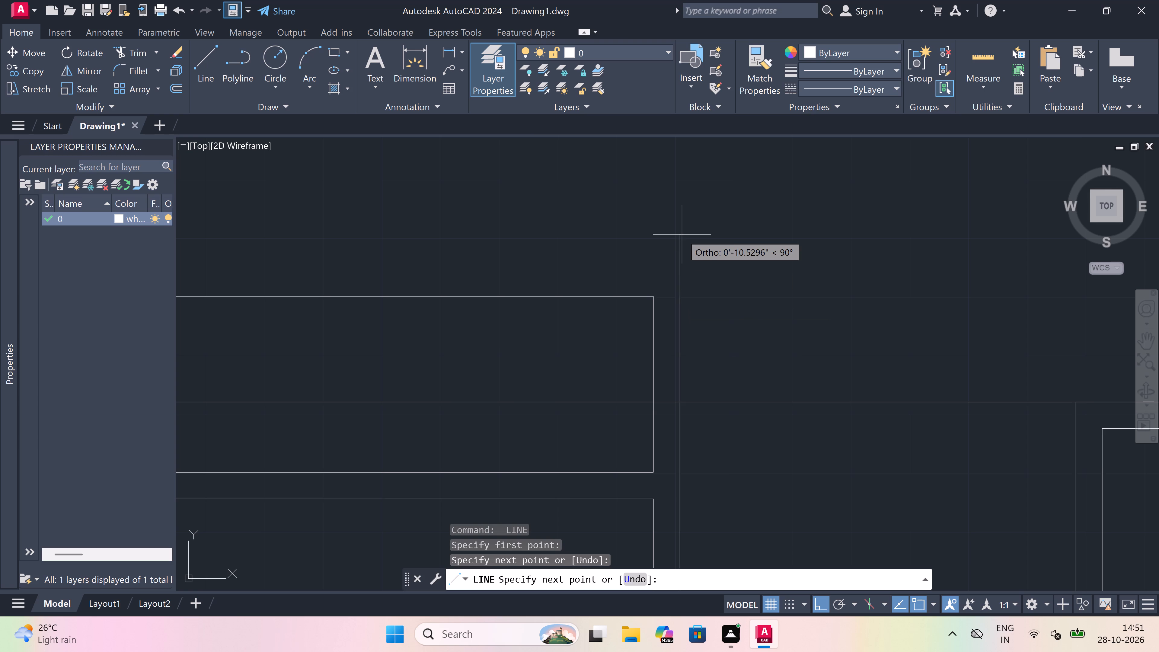
{"action": "type", "text": "4.5\""}
{"action": "key", "text": "space"}
{"action": "scroll", "coordinate": [682, 235], "scroll_direction": "down", "scroll_amount": 2}
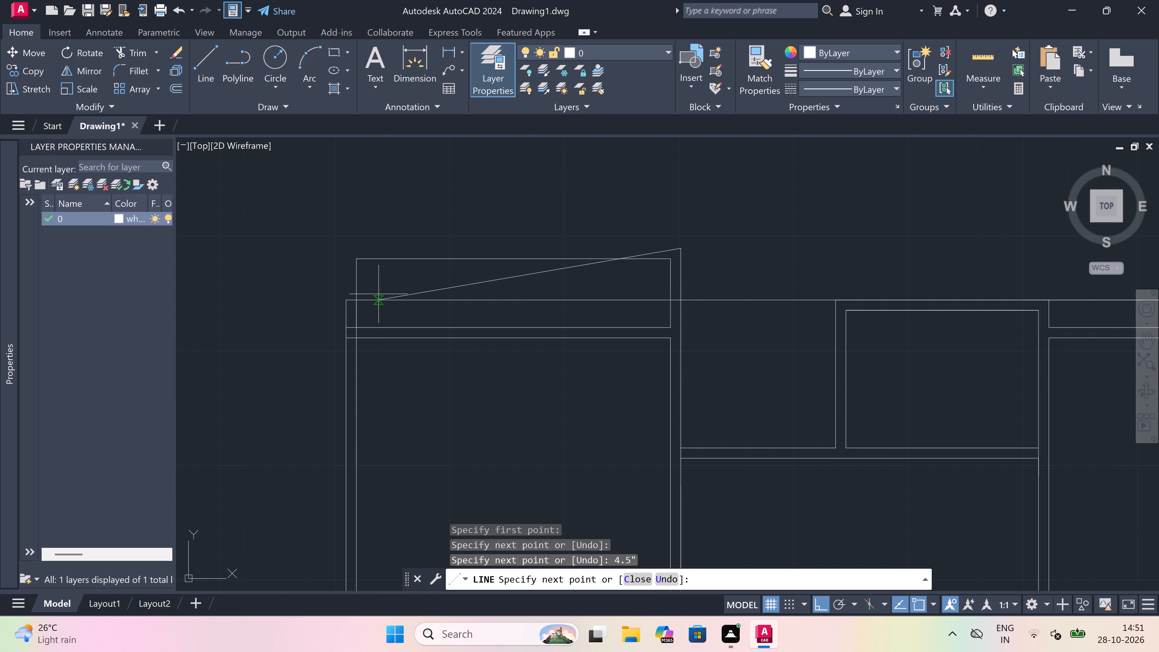
{"action": "scroll", "coordinate": [353, 268], "scroll_direction": "up", "scroll_amount": 2}
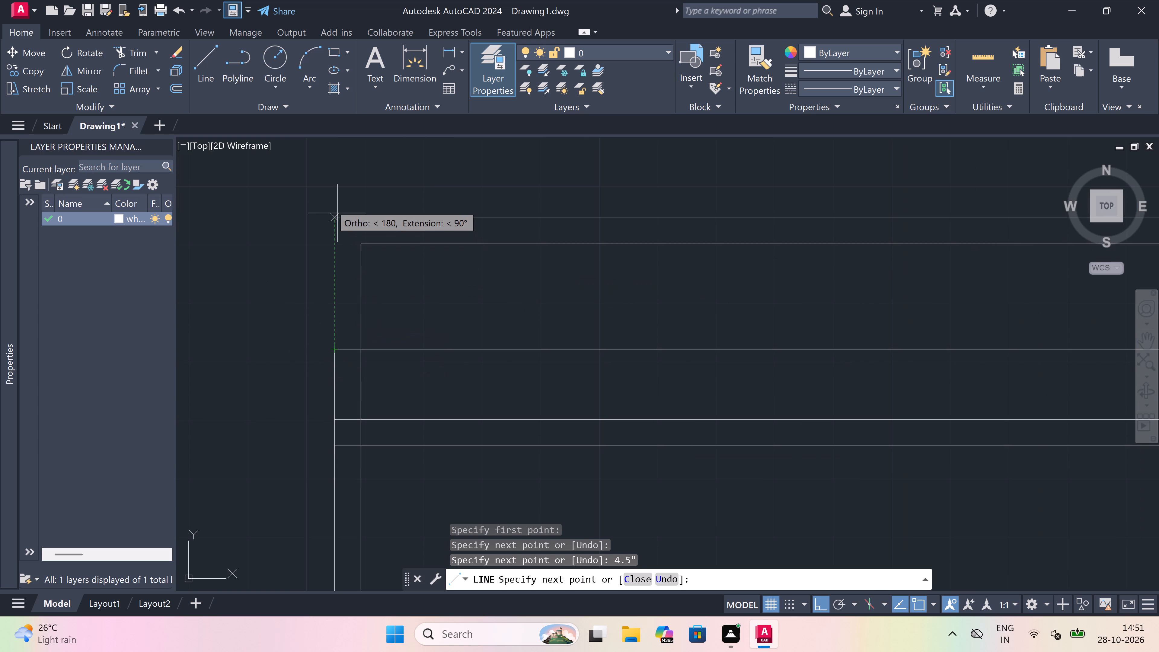
{"action": "left_click_drag", "start_coordinate": [330, 205], "coordinate": [334, 224]}
{"action": "left_click", "coordinate": [336, 351]}
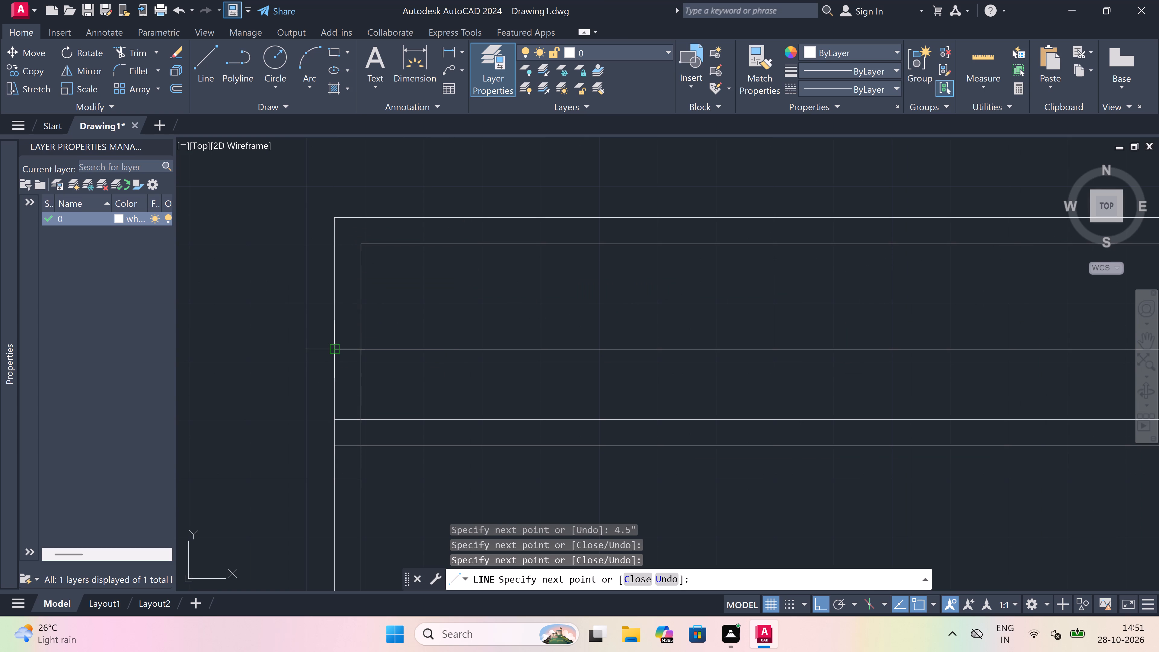
{"action": "key", "text": "Escape"}
Trim the horizontal lines crossing the west outer wall and that wall's inner line between the northwest room's two top wall lines.
{"action": "type", "text": "tr"}
{"action": "key", "text": "space"}
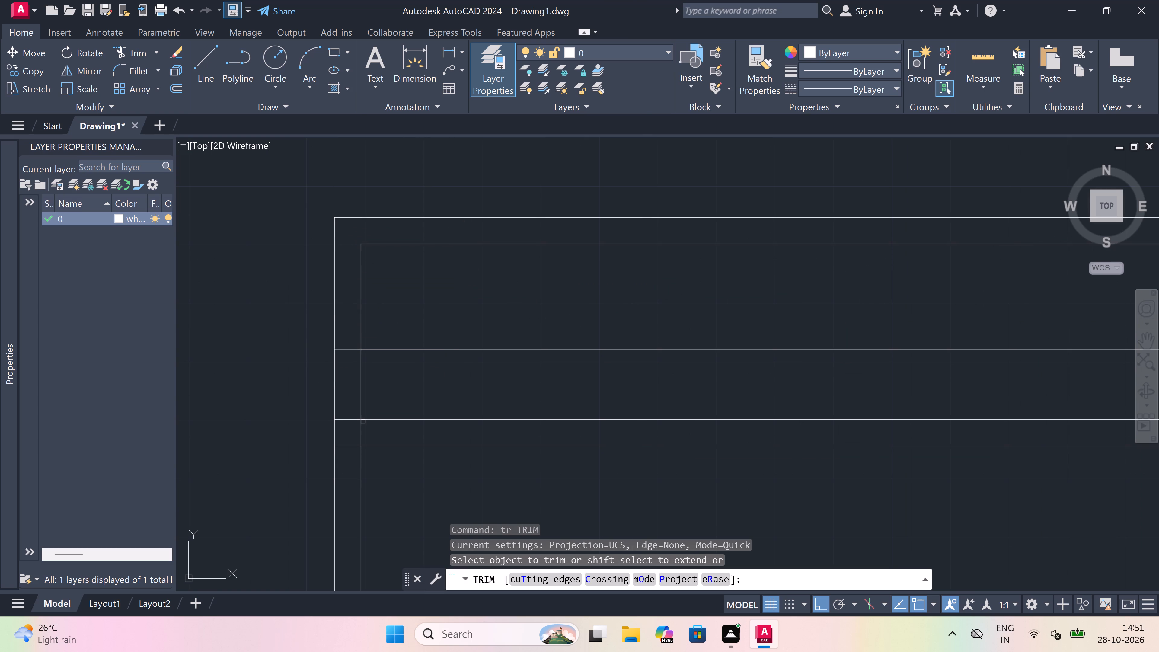
{"action": "left_click_drag", "start_coordinate": [352, 456], "coordinate": [347, 441]}
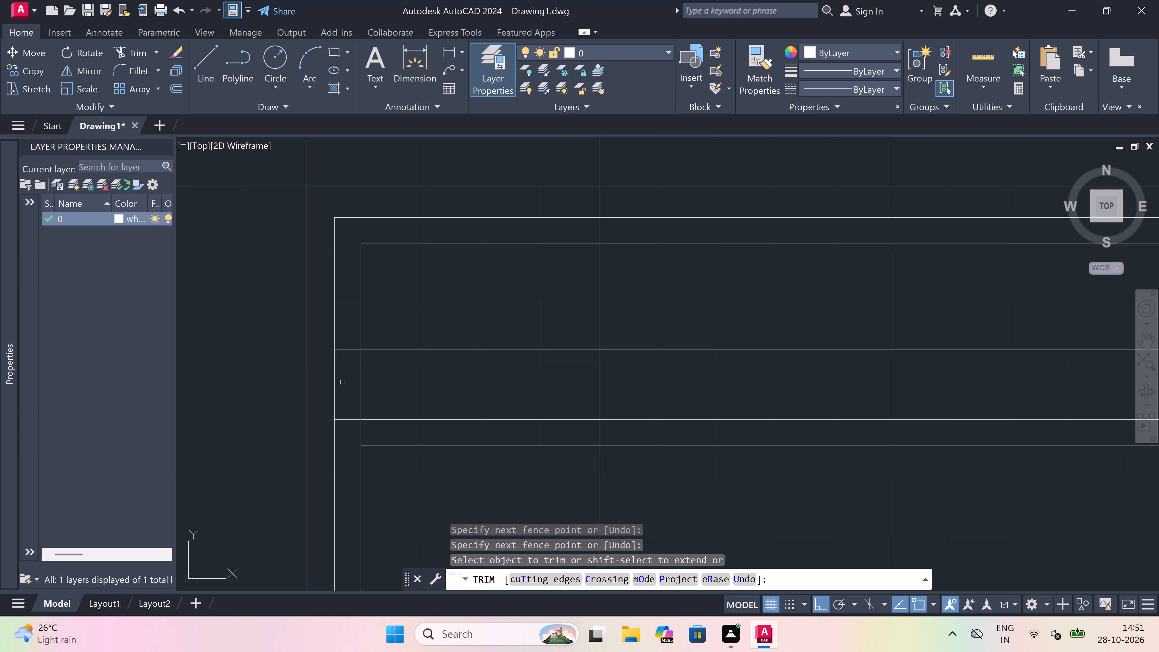
{"action": "left_click_drag", "start_coordinate": [350, 330], "coordinate": [350, 333]}
{"action": "left_click", "coordinate": [351, 457]}
{"action": "scroll", "coordinate": [345, 435], "scroll_direction": "up", "scroll_amount": 2}
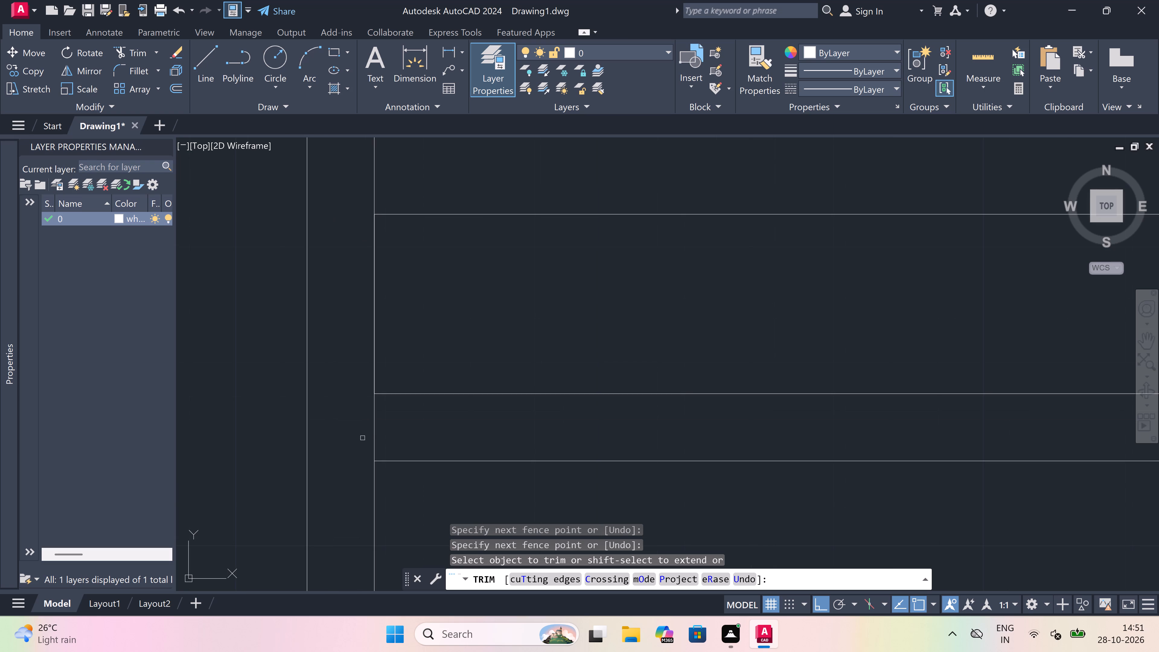
{"action": "left_click", "coordinate": [366, 434]}
{"action": "left_click", "coordinate": [420, 433]}
Trim the old top edge between the western interior wall's lines and erase its remaining segment inside the new northwest strip.
{"action": "scroll", "coordinate": [333, 428], "scroll_direction": "down", "scroll_amount": 6}
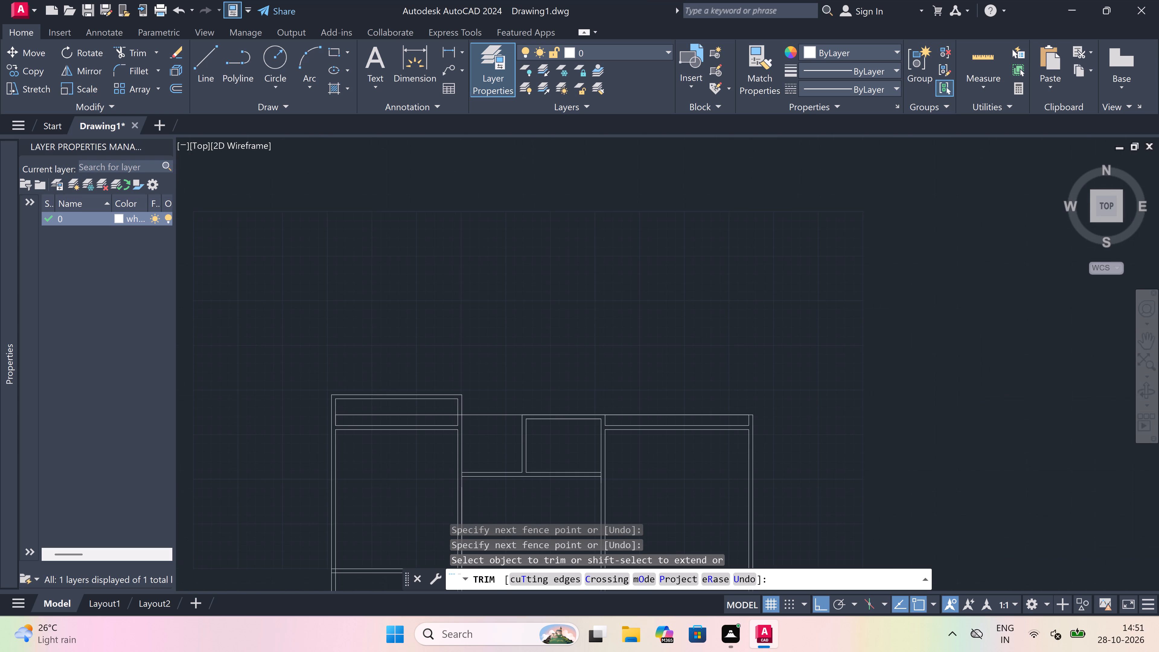
{"action": "scroll", "coordinate": [463, 439], "scroll_direction": "up", "scroll_amount": 3}
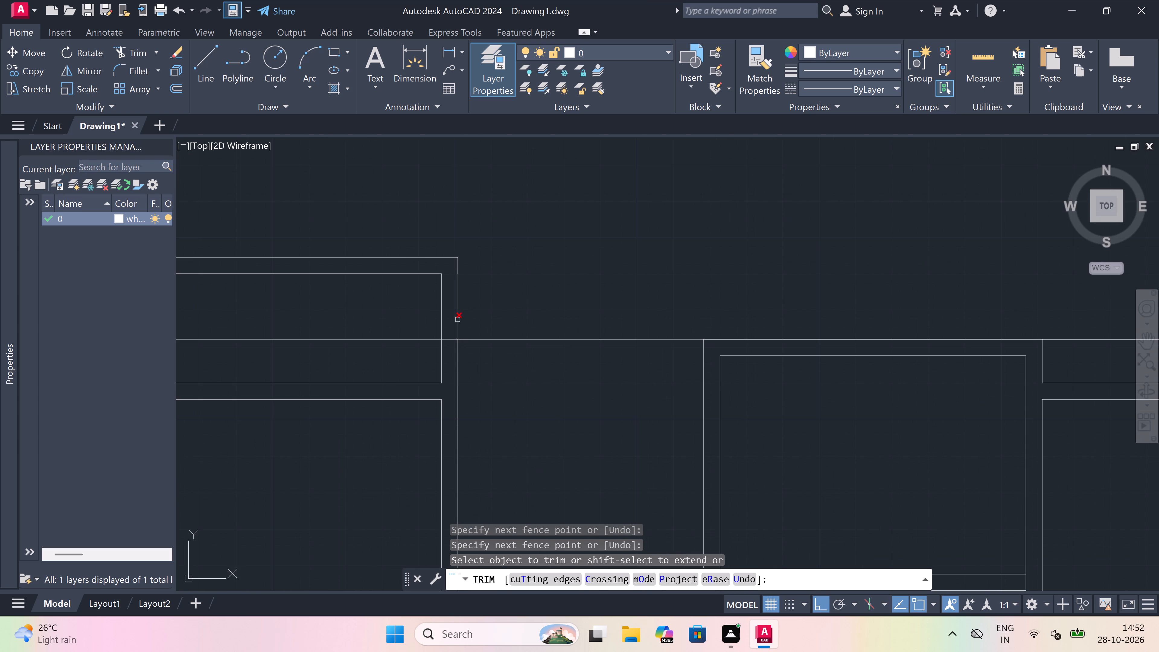
{"action": "scroll", "coordinate": [453, 322], "scroll_direction": "up", "scroll_amount": 1}
{"action": "left_click", "coordinate": [450, 332]}
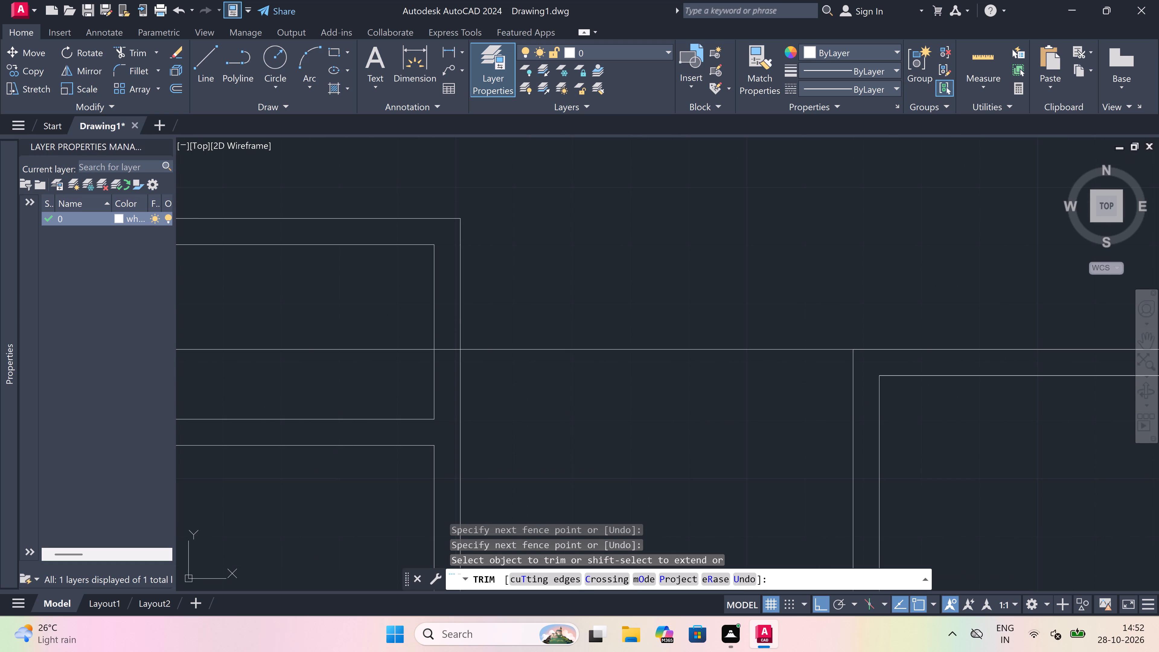
{"action": "left_click", "coordinate": [449, 386]}
{"action": "key", "text": "Escape"}
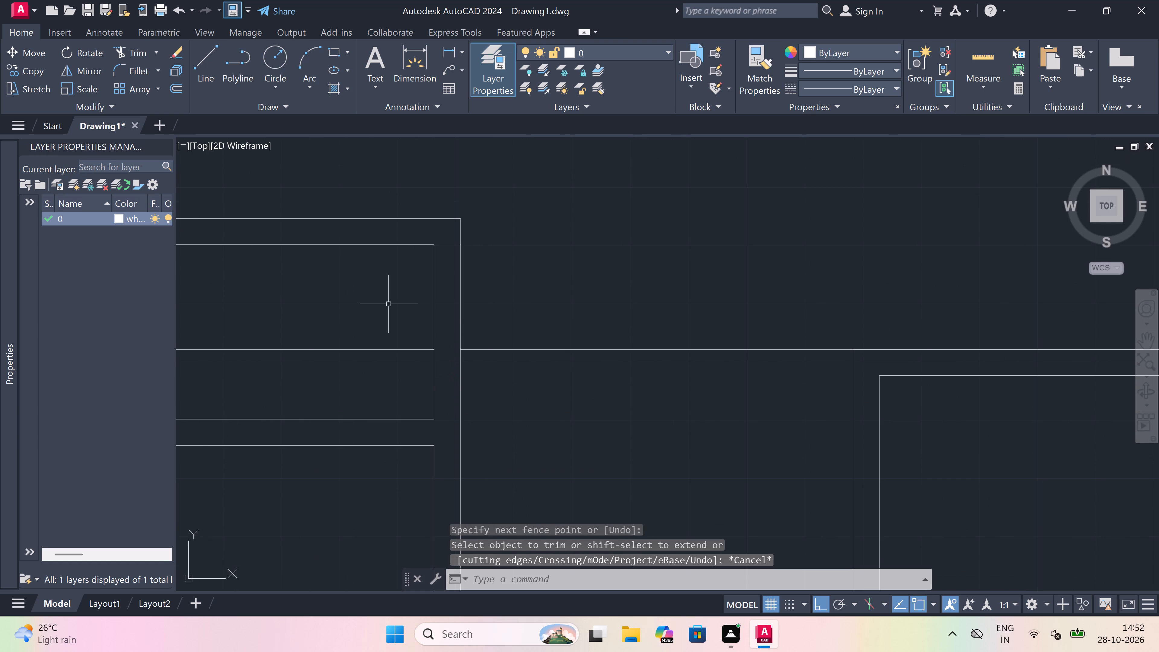
{"action": "left_click_drag", "start_coordinate": [388, 303], "coordinate": [384, 310]}
{"action": "left_click", "coordinate": [299, 388]}
{"action": "key", "text": "Delete"}
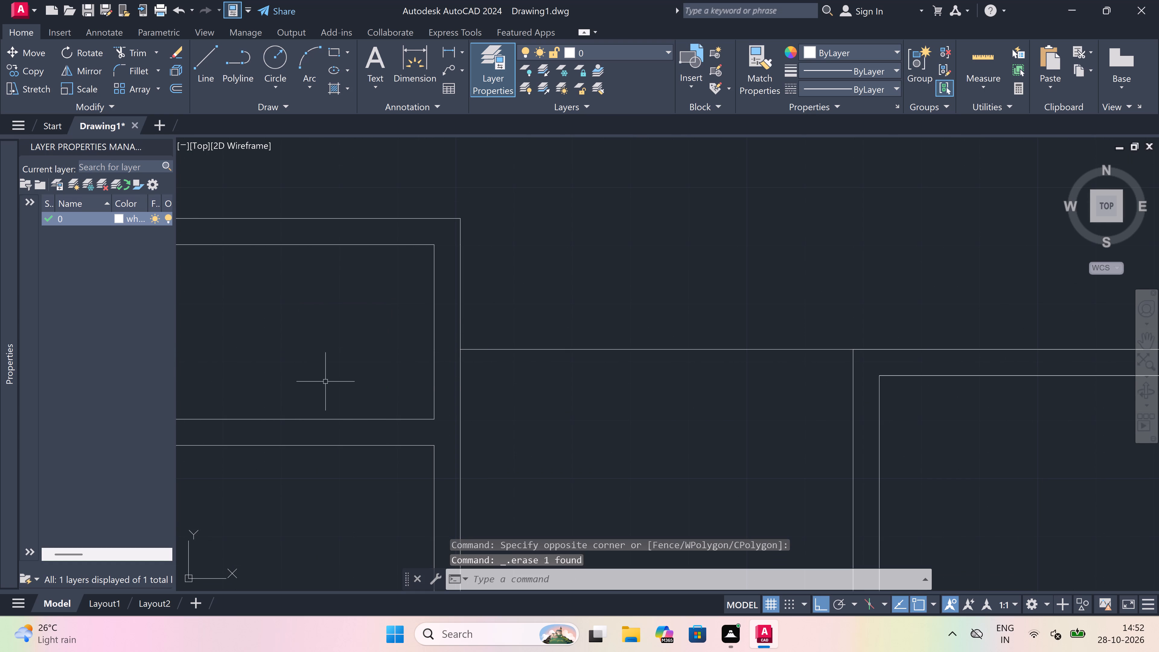
Extend the northwest strip's east and west inner side lines up to its outer top line.
{"action": "type", "text": "ex"}
{"action": "key", "text": "space"}
{"action": "left_click", "coordinate": [435, 321]}
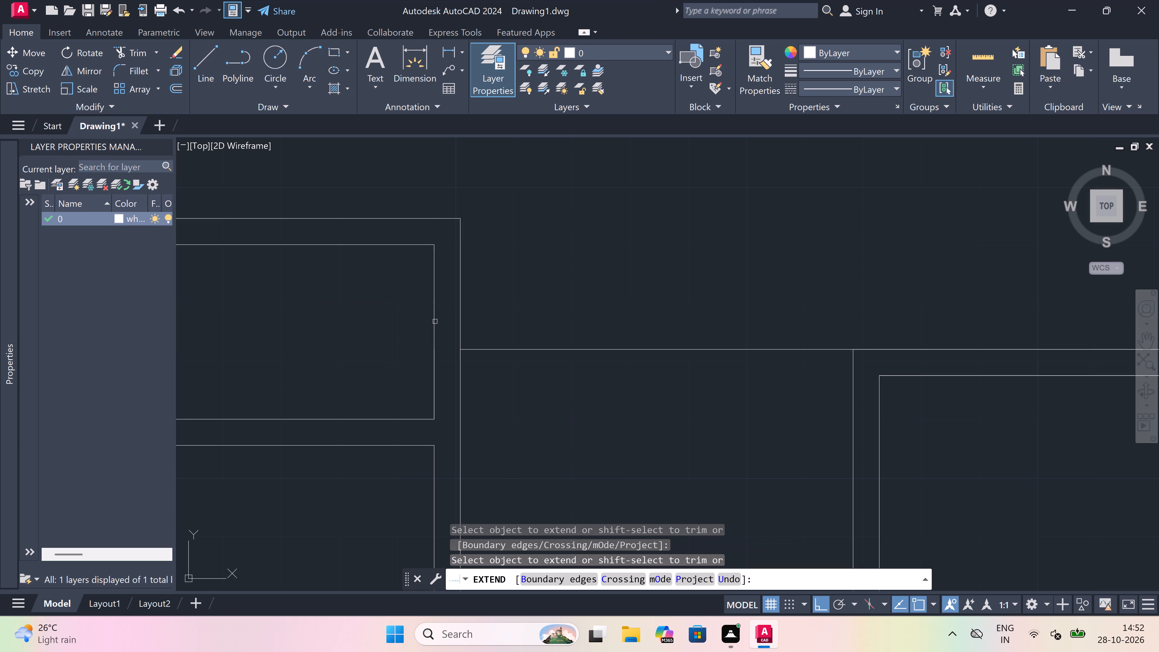
{"action": "left_click", "coordinate": [435, 313]}
{"action": "scroll", "coordinate": [435, 313], "scroll_direction": "down", "scroll_amount": 4}
{"action": "scroll", "coordinate": [305, 314], "scroll_direction": "up", "scroll_amount": 1}
{"action": "left_click", "coordinate": [316, 311]}
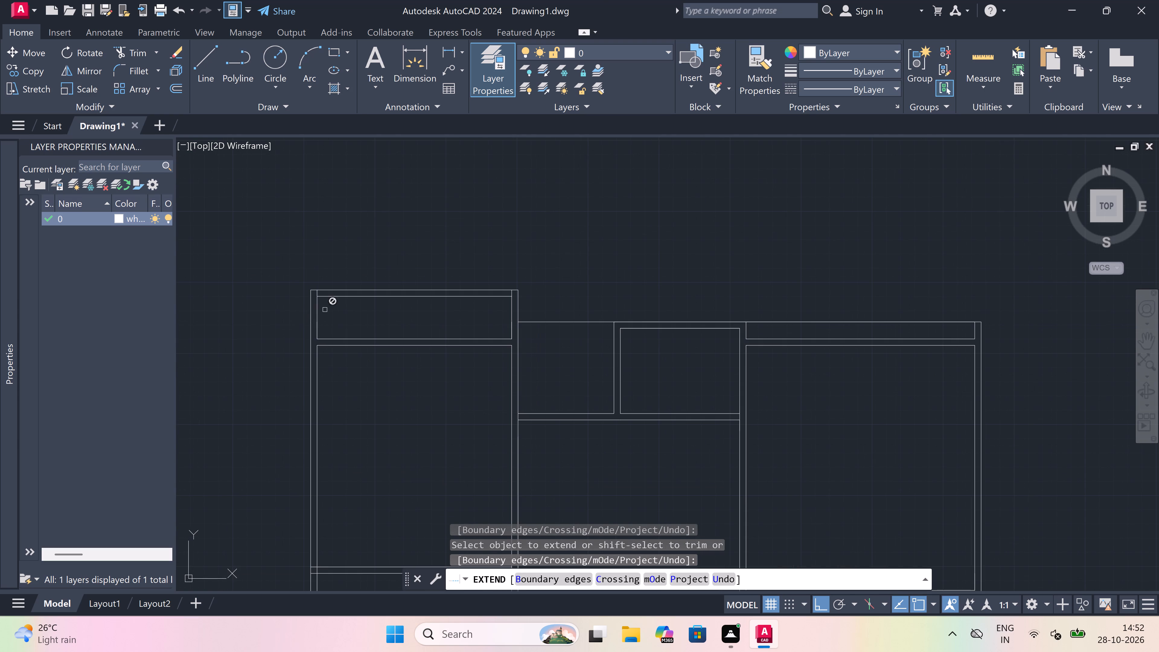
{"action": "key", "text": "Escape"}
Trim away the northwest strip's inner top line between its two inner side lines.
{"action": "type", "text": "tr"}
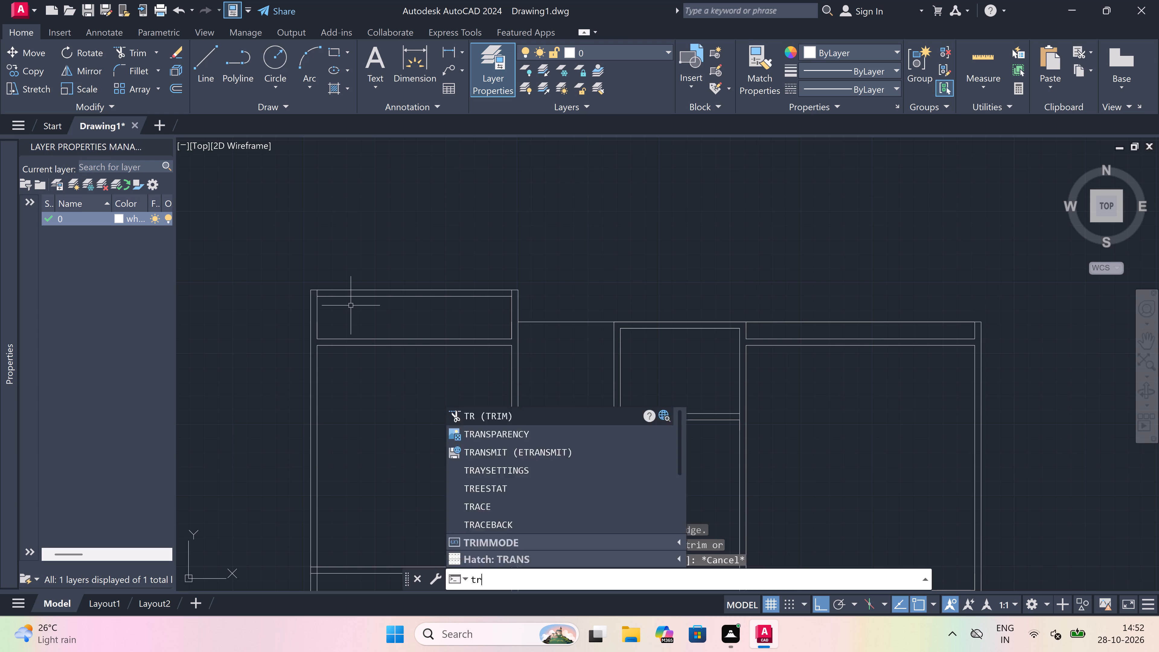
{"action": "key", "text": "space"}
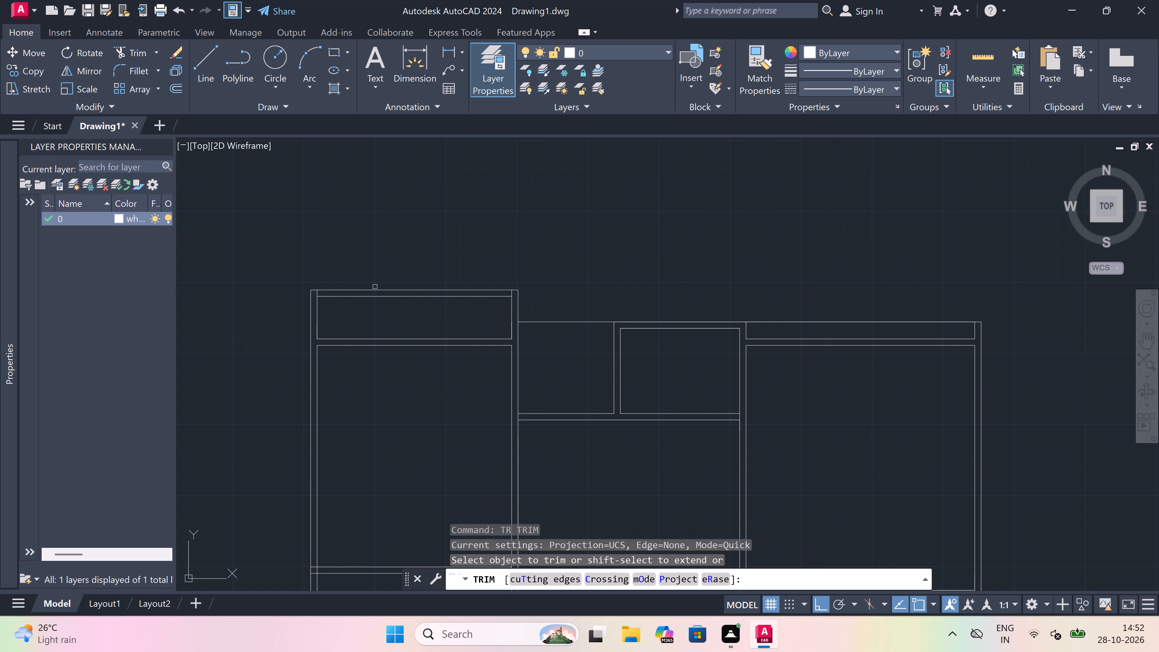
{"action": "scroll", "coordinate": [376, 295], "scroll_direction": "up", "scroll_amount": 2}
{"action": "left_click", "coordinate": [376, 295]}
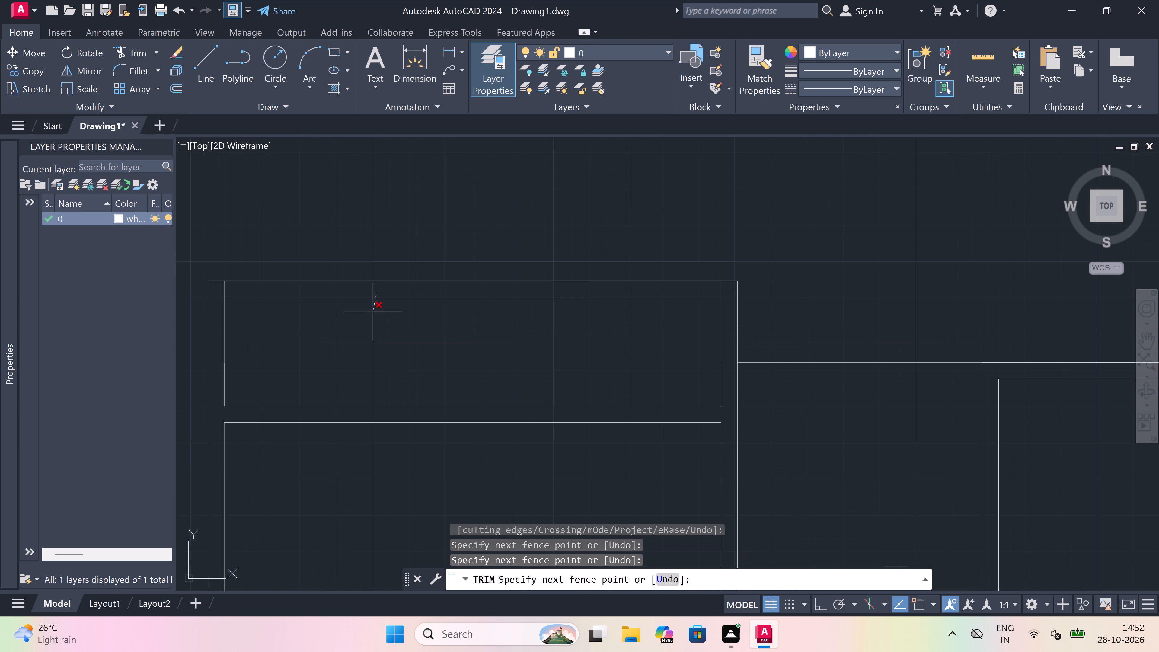
{"action": "left_click", "coordinate": [373, 312]}
{"action": "key", "text": "Escape"}
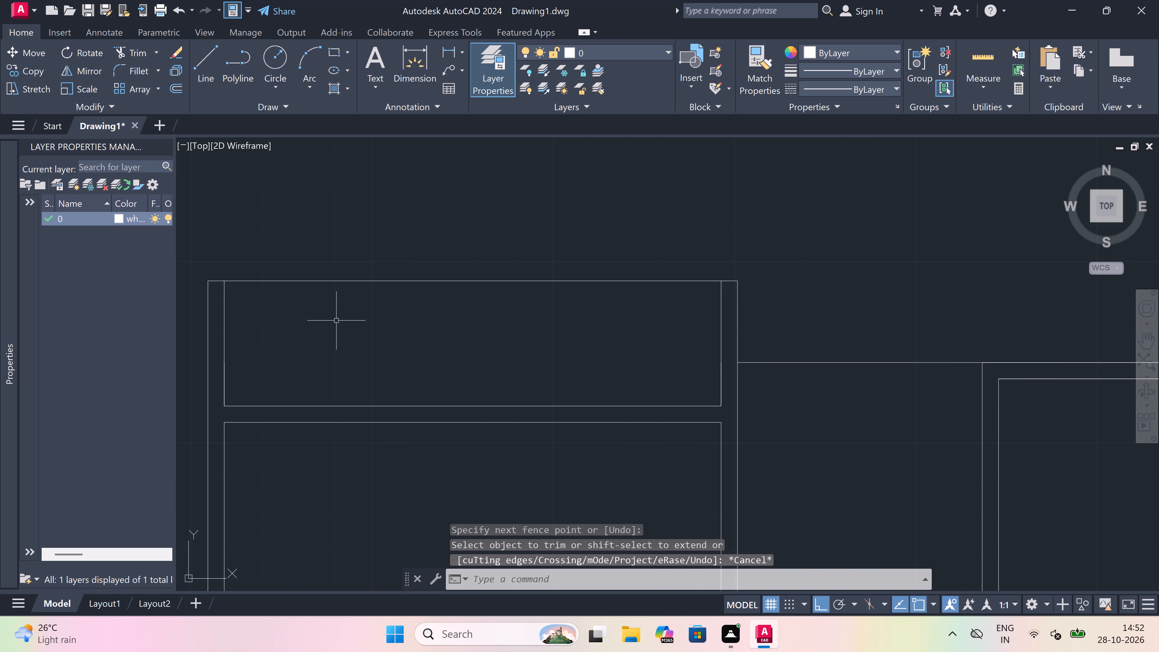
{"action": "scroll", "coordinate": [336, 320], "scroll_direction": "down", "scroll_amount": 3}
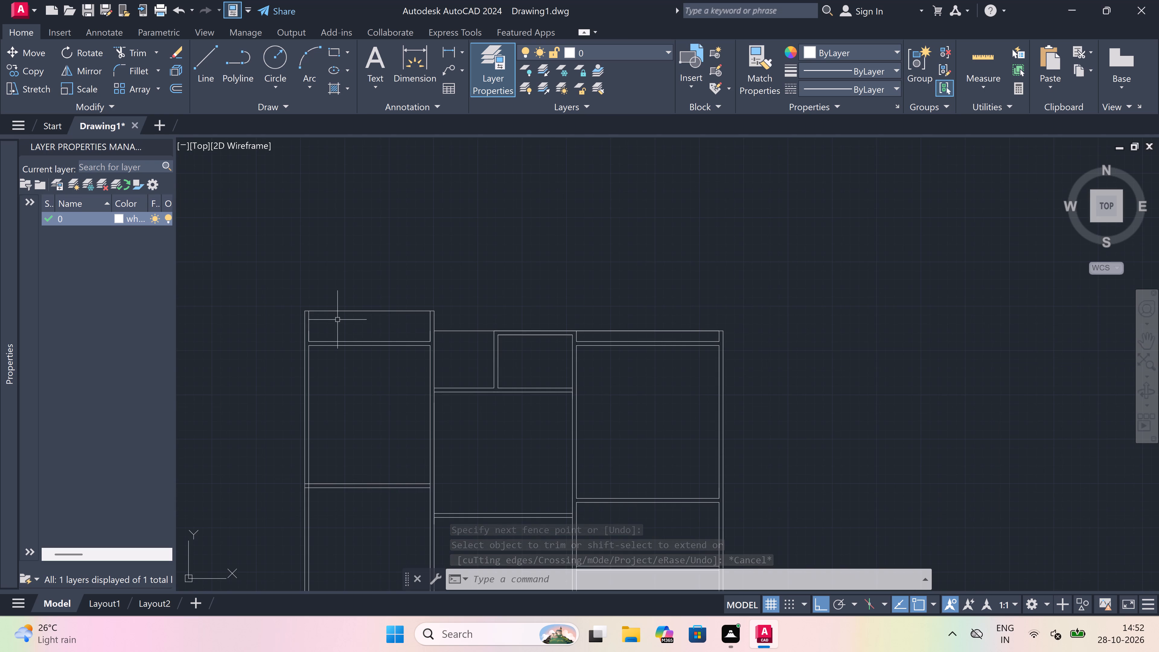
{"action": "scroll", "coordinate": [581, 322], "scroll_direction": "up", "scroll_amount": 1}
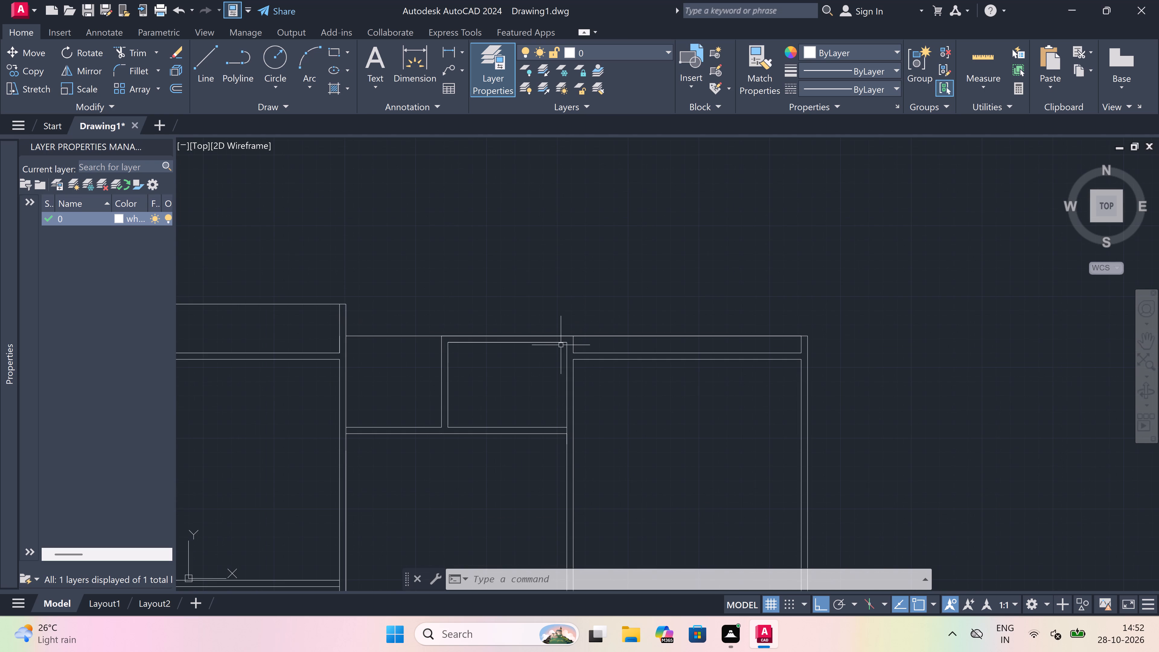
Outline the northeast strip's inside with lines 2'6" up from its lower east corner, west to its inner west side, and down to the old top edge.
{"action": "scroll", "coordinate": [561, 345], "scroll_direction": "down", "scroll_amount": 2}
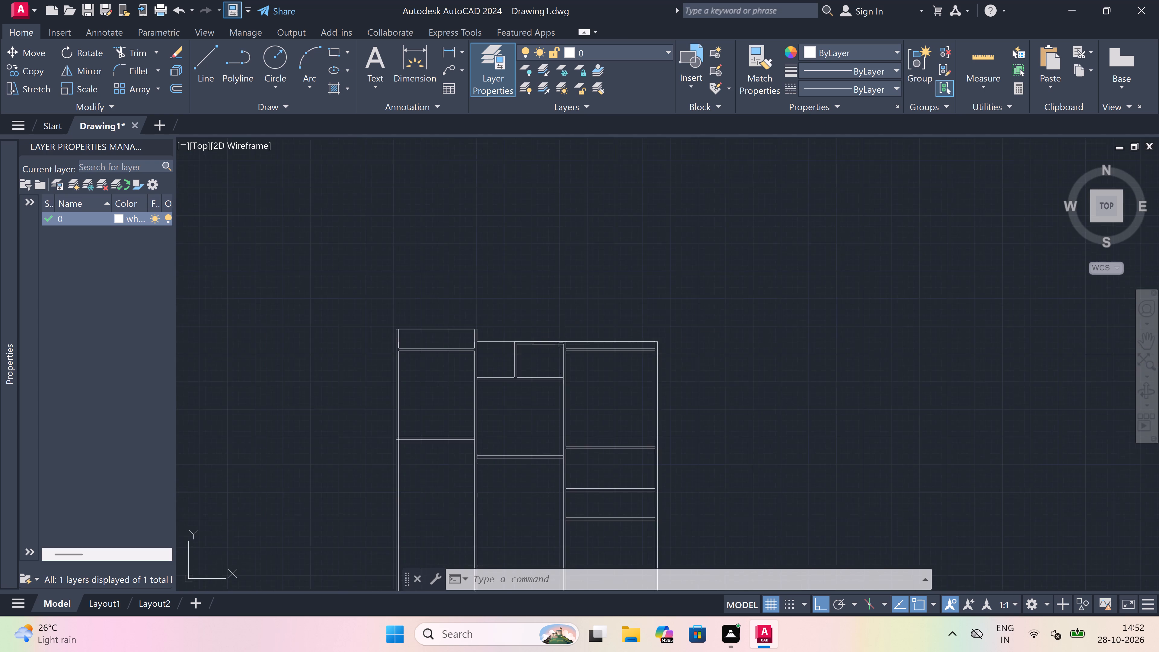
{"action": "scroll", "coordinate": [561, 345], "scroll_direction": "down", "scroll_amount": 2}
{"action": "scroll", "coordinate": [561, 345], "scroll_direction": "up", "scroll_amount": 2}
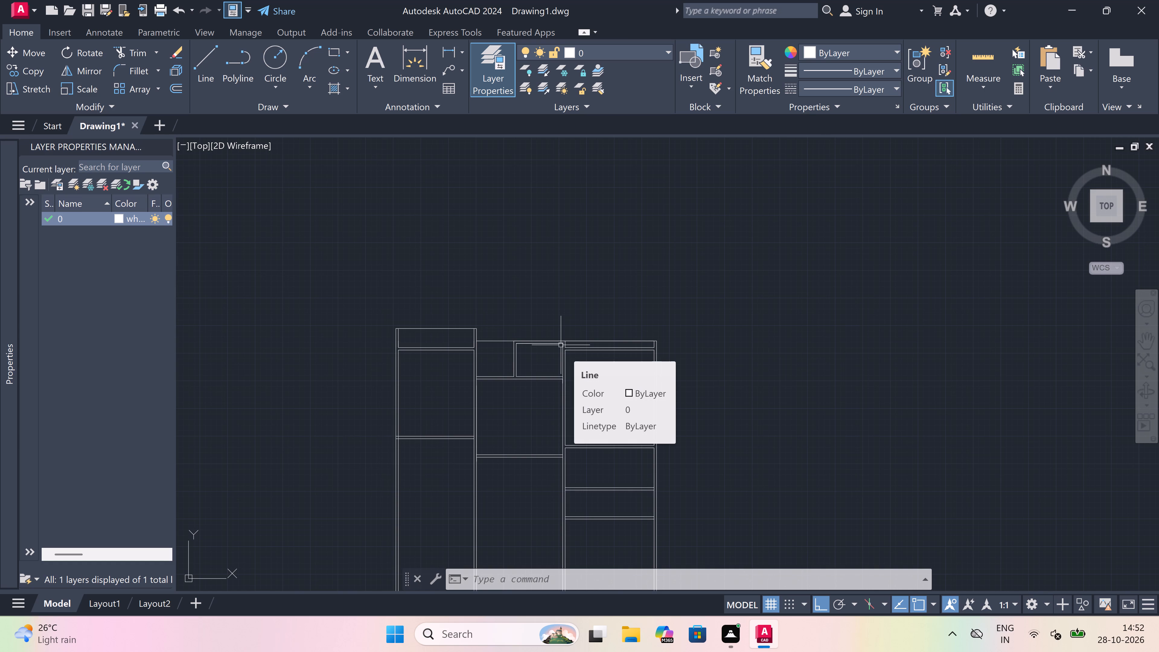
{"action": "key", "text": "l"}
{"action": "key", "text": "space"}
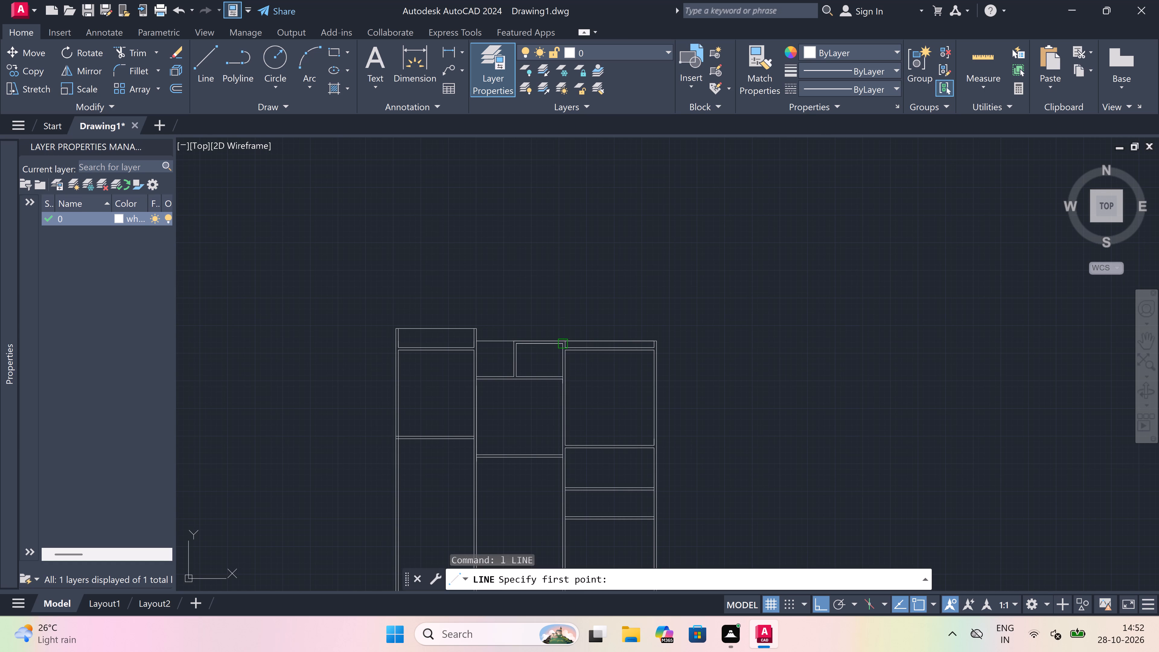
{"action": "scroll", "coordinate": [640, 343], "scroll_direction": "up", "scroll_amount": 2}
{"action": "scroll", "coordinate": [701, 364], "scroll_direction": "up", "scroll_amount": 2}
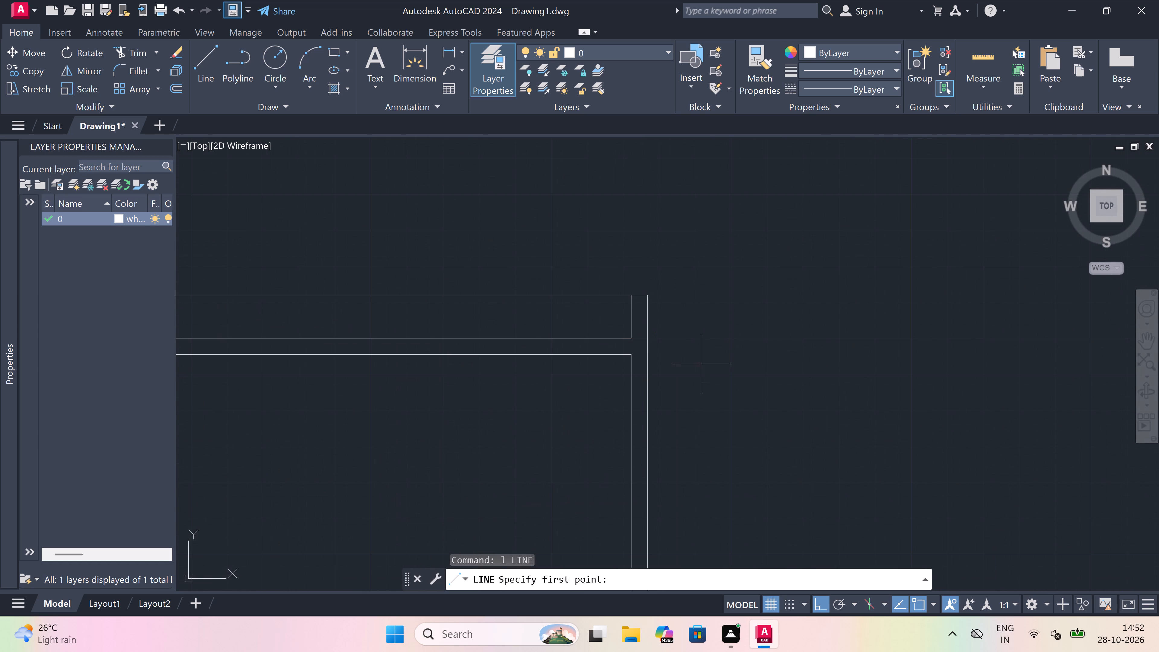
{"action": "left_click", "coordinate": [628, 337]}
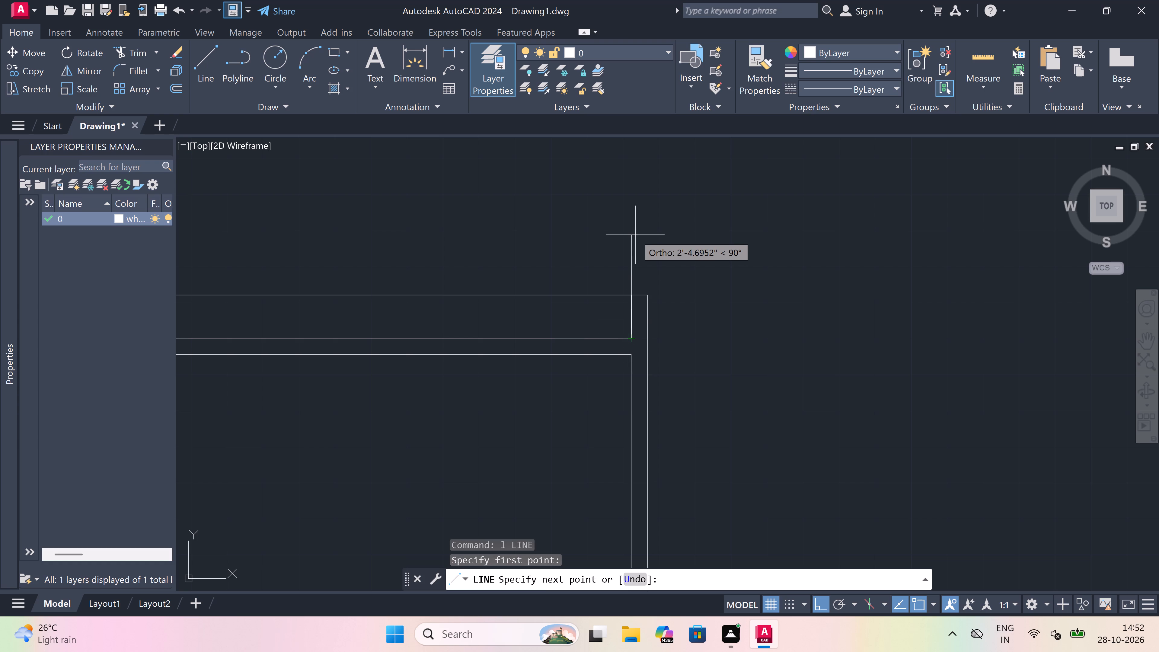
{"action": "type", "text": "2'6\""}
{"action": "key", "text": "space"}
{"action": "scroll", "coordinate": [635, 235], "scroll_direction": "down", "scroll_amount": 2}
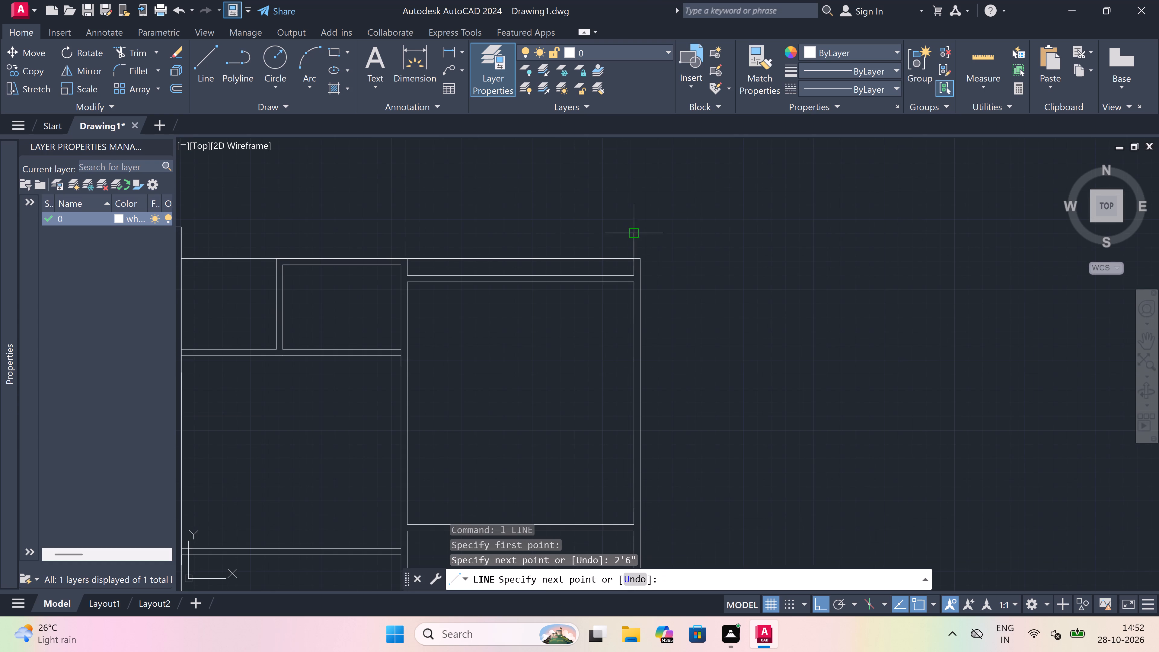
{"action": "scroll", "coordinate": [362, 235], "scroll_direction": "down", "scroll_amount": 3}
{"action": "scroll", "coordinate": [278, 236], "scroll_direction": "up", "scroll_amount": 2}
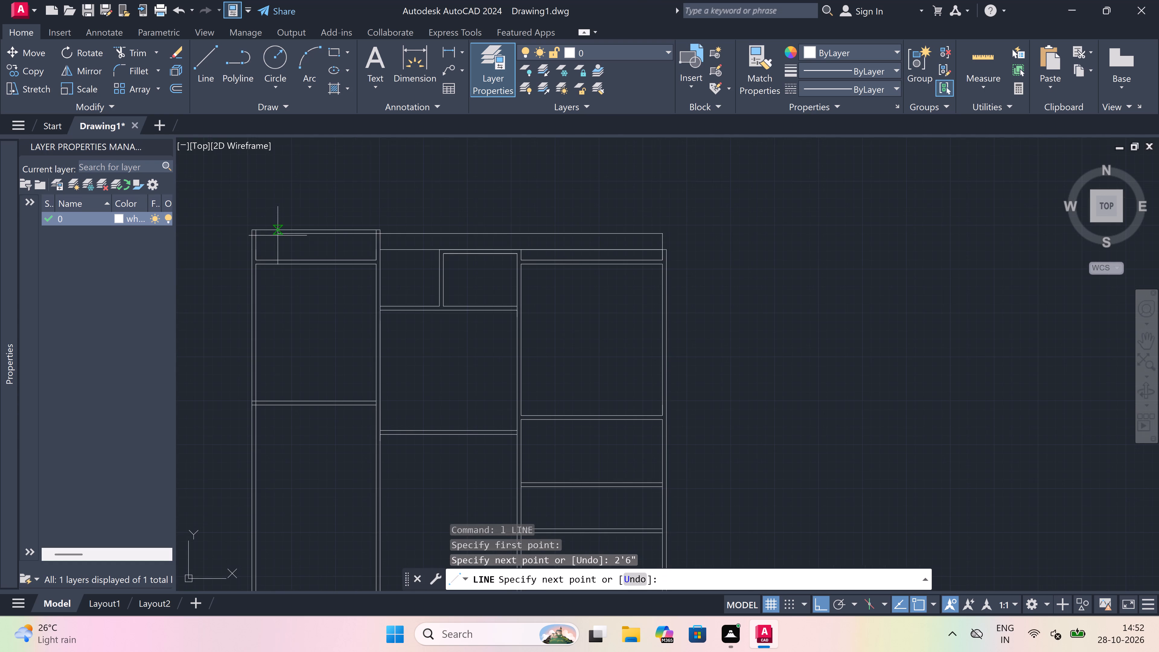
{"action": "scroll", "coordinate": [284, 226], "scroll_direction": "up", "scroll_amount": 1}
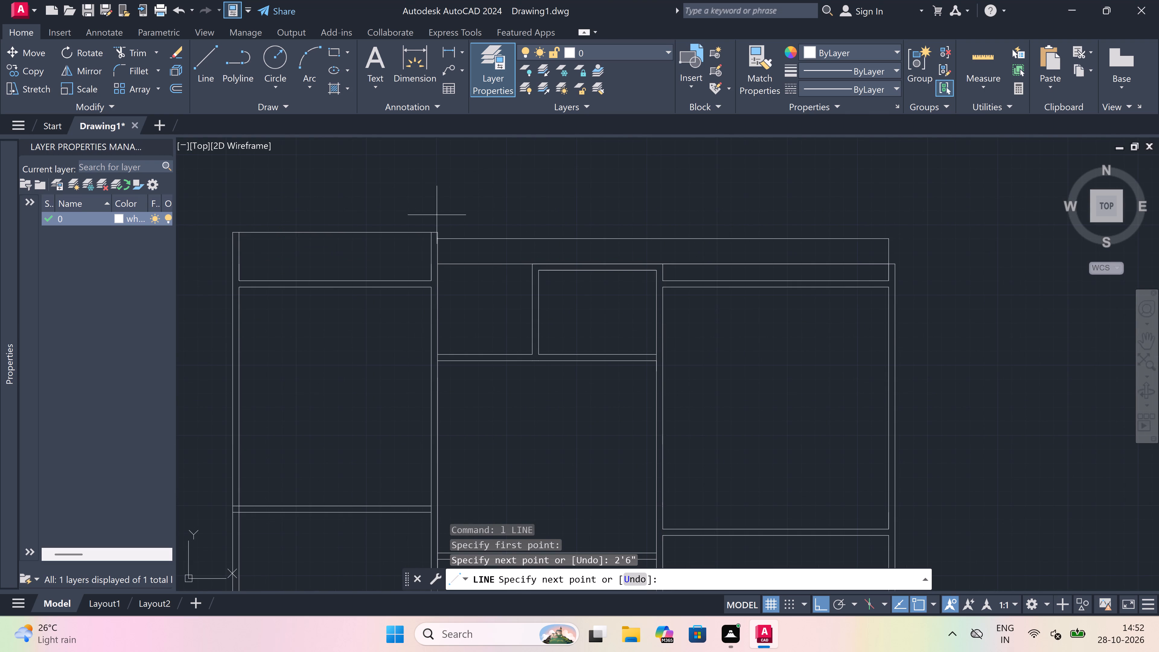
{"action": "scroll", "coordinate": [787, 218], "scroll_direction": "down", "scroll_amount": 2}
{"action": "scroll", "coordinate": [854, 209], "scroll_direction": "up", "scroll_amount": 4}
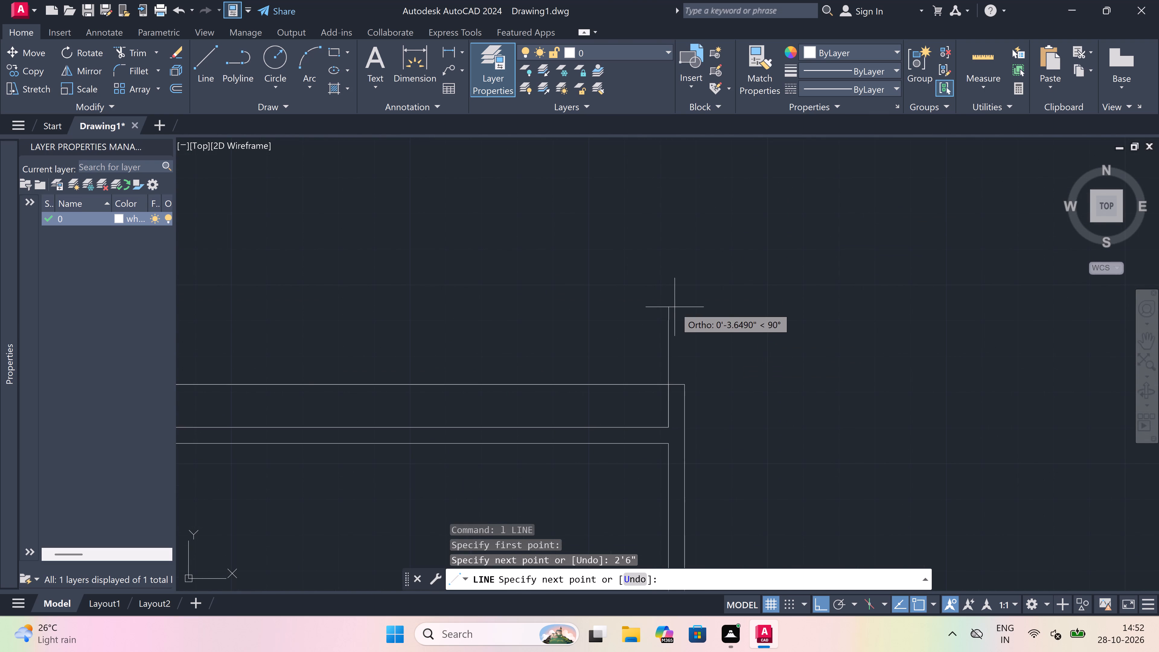
{"action": "scroll", "coordinate": [675, 307], "scroll_direction": "down", "scroll_amount": 1}
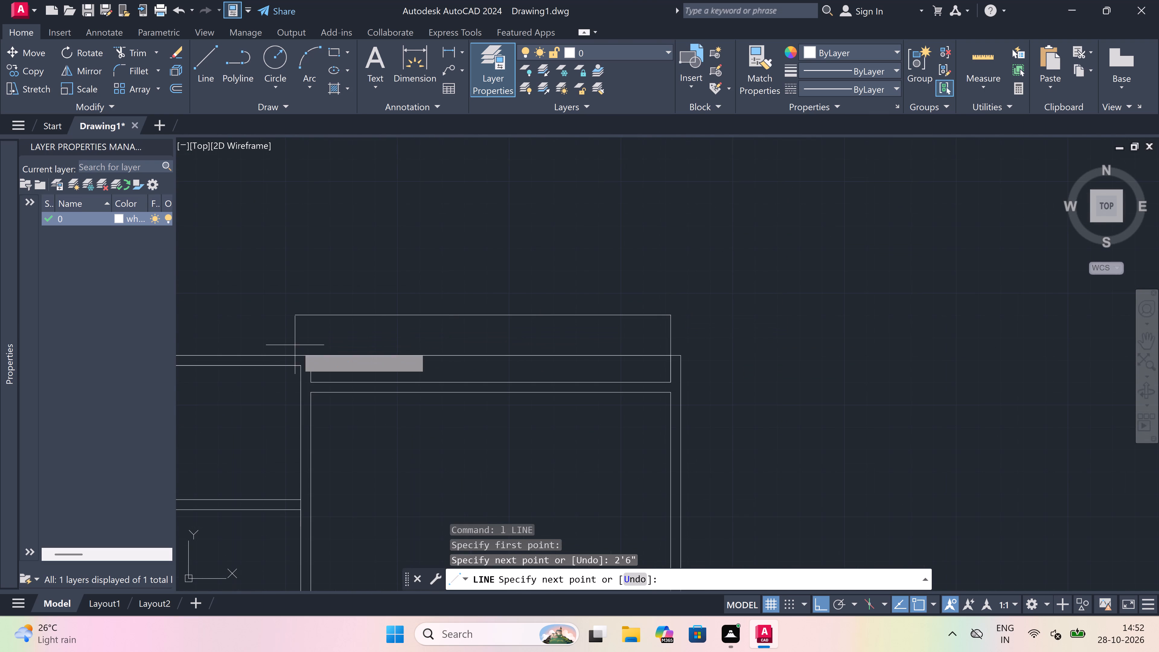
{"action": "left_click", "coordinate": [314, 318]}
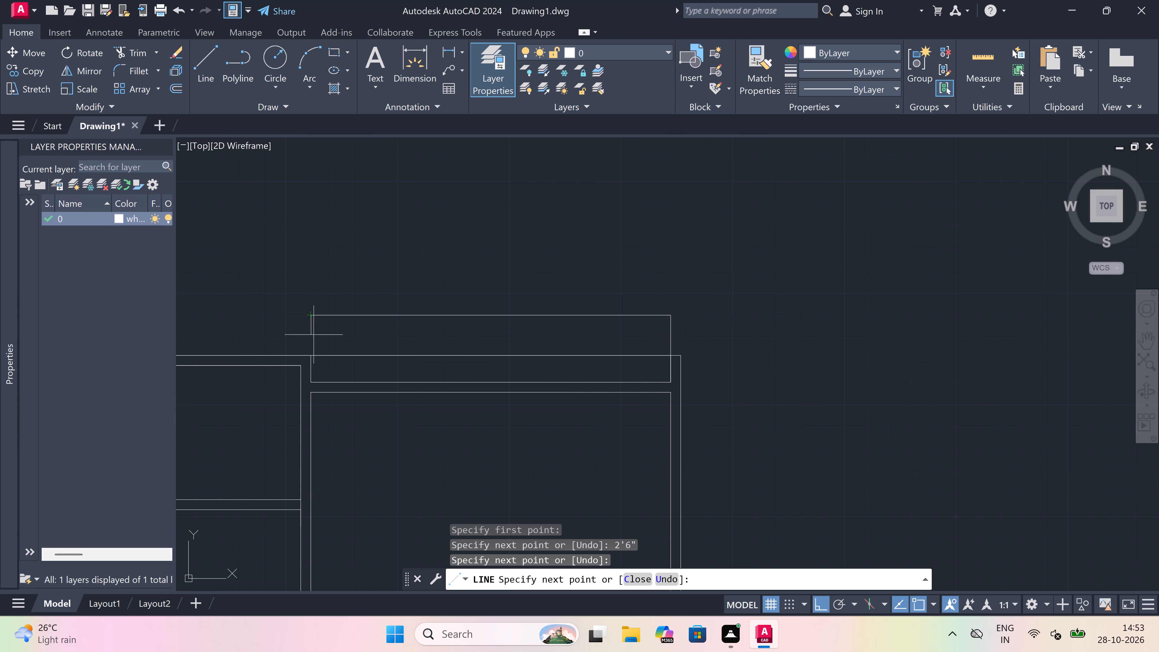
{"action": "left_click", "coordinate": [307, 357]}
{"action": "key", "text": "Escape"}
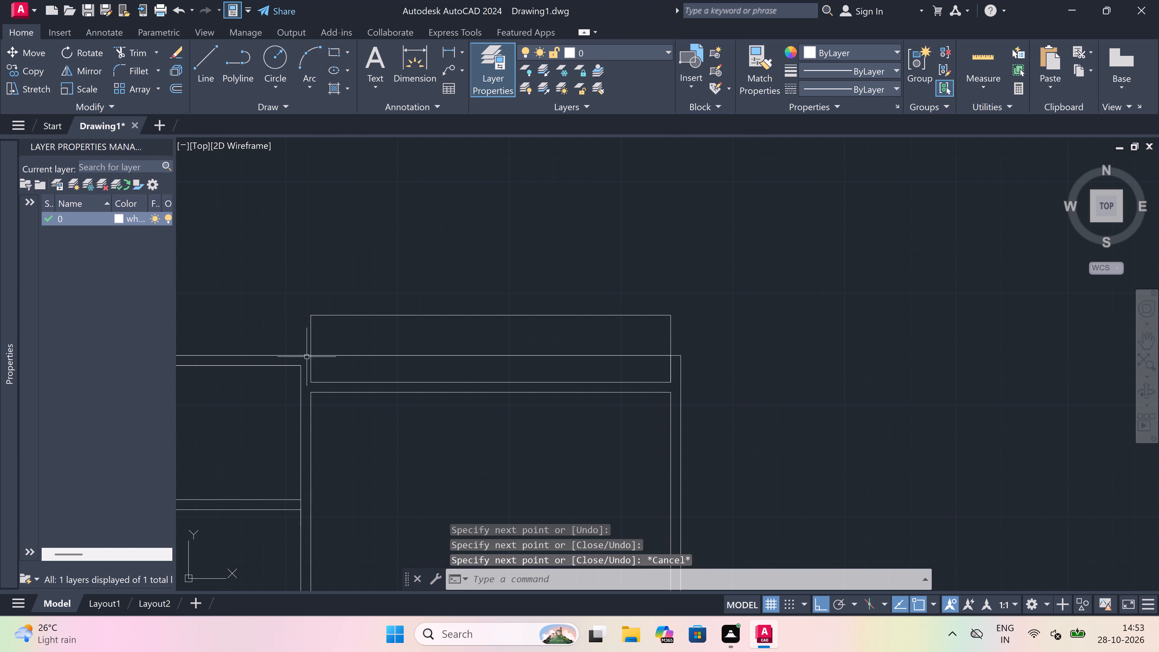
Draw the northeast strip's outer wall line up its west side, 4.5" above the inner top, east with a 4.5" overhang, and down to the old corner.
{"action": "key", "text": "space"}
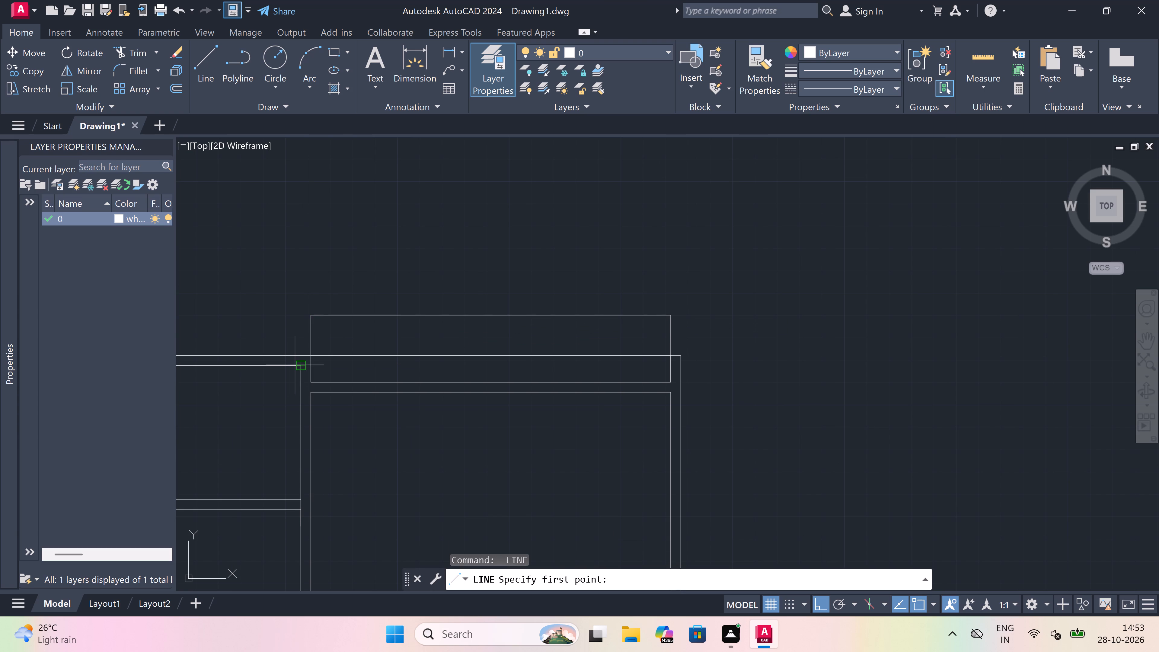
{"action": "left_click", "coordinate": [295, 365]}
{"action": "scroll", "coordinate": [295, 365], "scroll_direction": "up", "scroll_amount": 2}
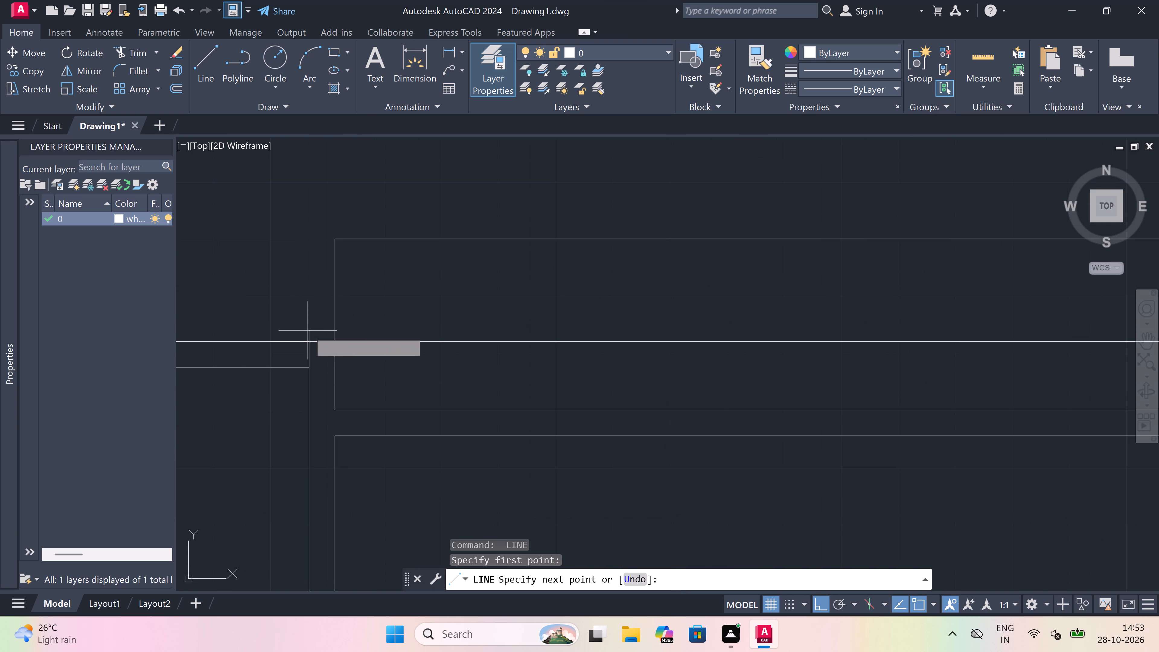
{"action": "left_click", "coordinate": [309, 340]}
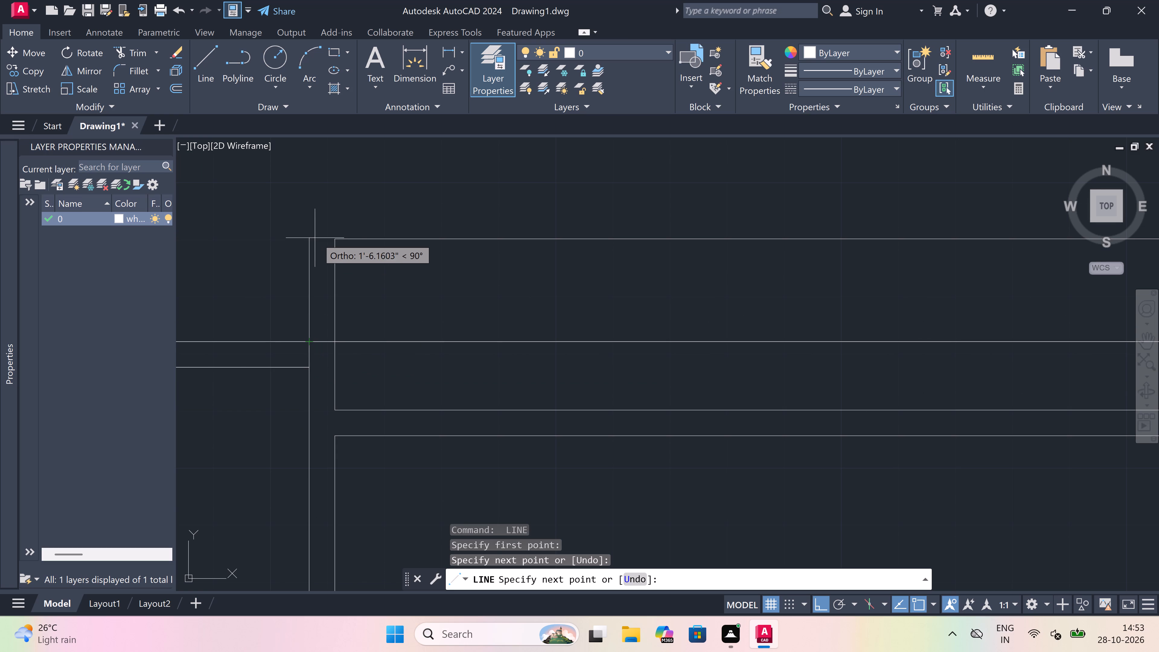
{"action": "left_click", "coordinate": [311, 239]}
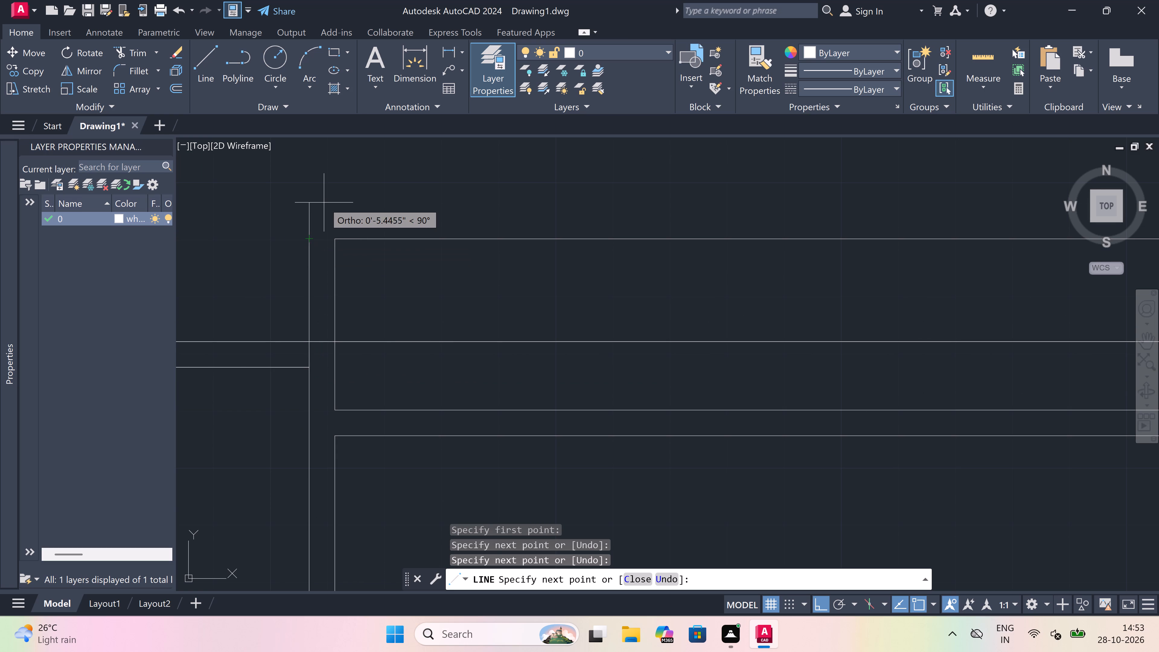
{"action": "type", "text": "4.5\""}
{"action": "key", "text": "space"}
{"action": "scroll", "coordinate": [324, 203], "scroll_direction": "down", "scroll_amount": 2}
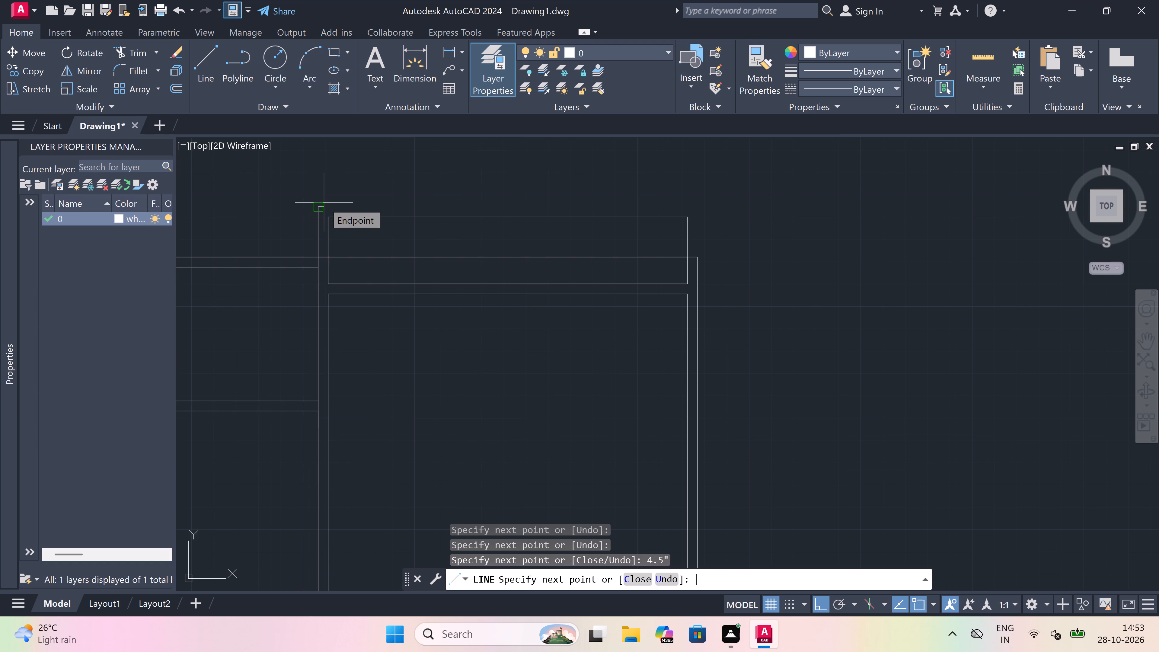
{"action": "scroll", "coordinate": [324, 203], "scroll_direction": "down", "scroll_amount": 2}
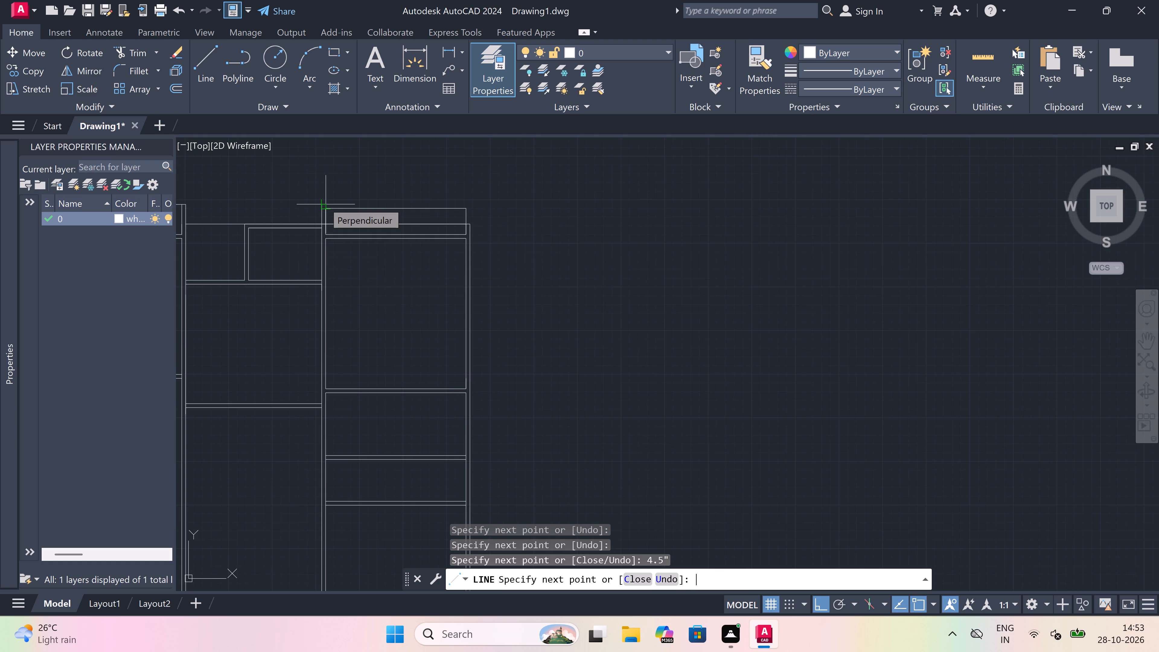
{"action": "scroll", "coordinate": [456, 199], "scroll_direction": "up", "scroll_amount": 1}
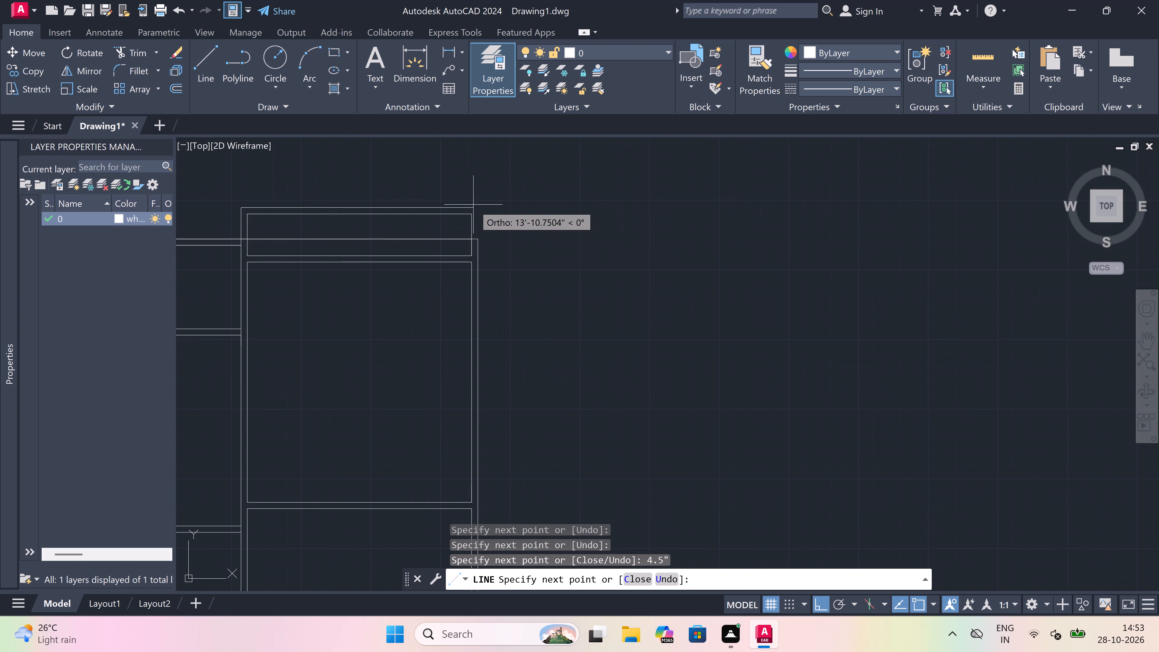
{"action": "scroll", "coordinate": [474, 205], "scroll_direction": "up", "scroll_amount": 2}
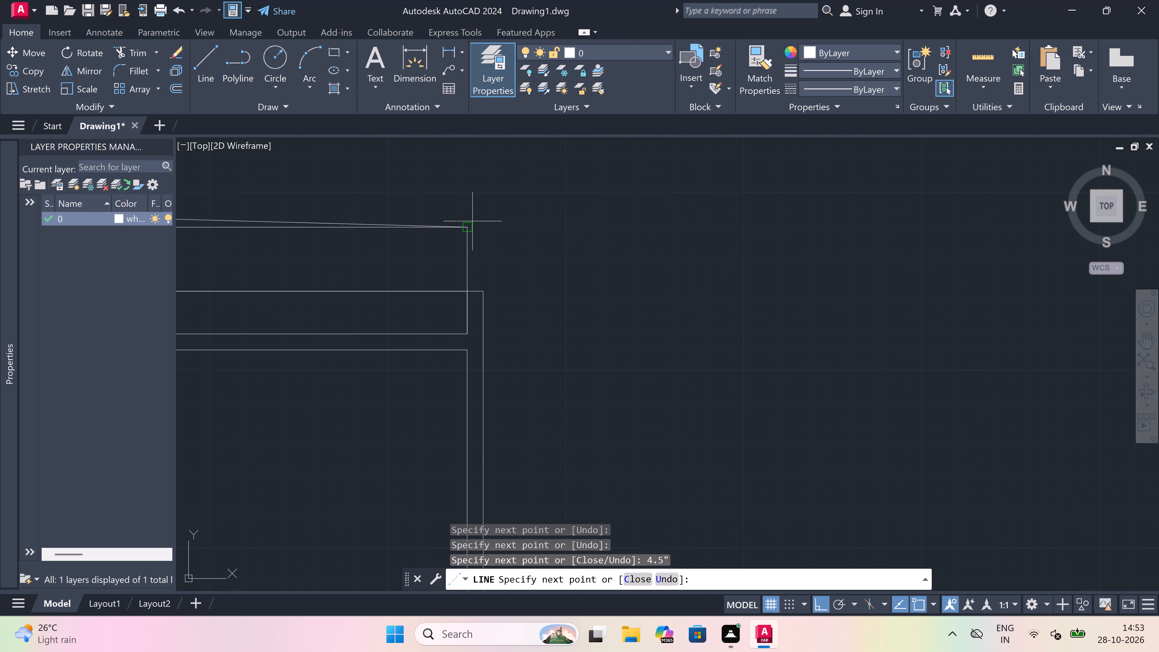
{"action": "scroll", "coordinate": [470, 223], "scroll_direction": "up", "scroll_amount": 2}
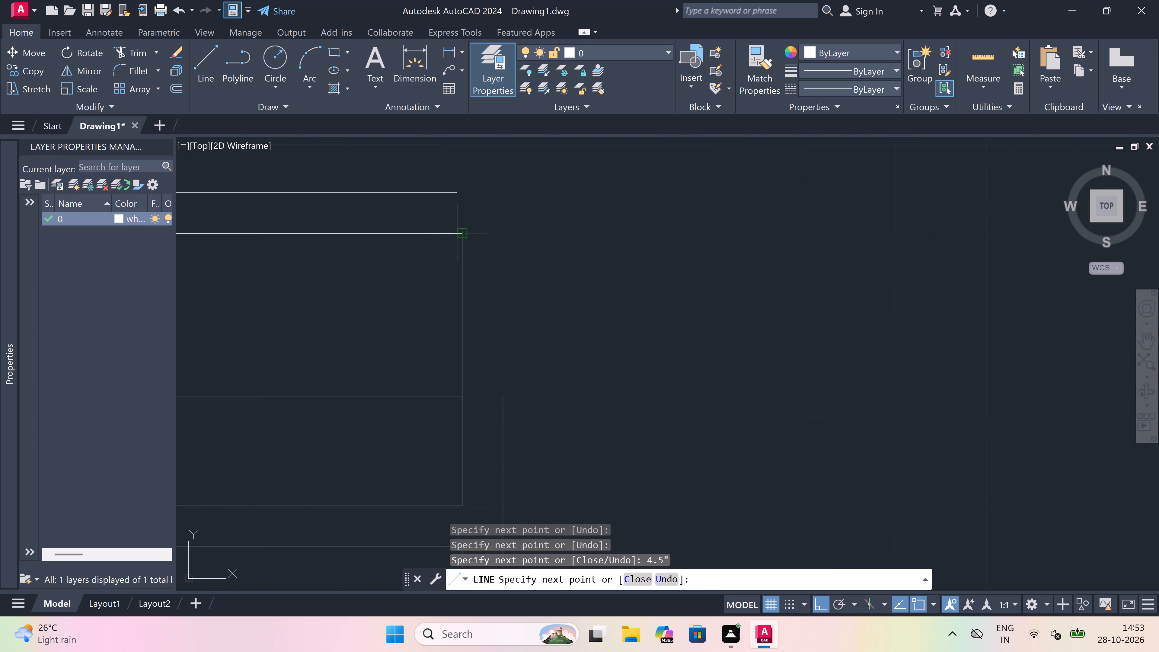
{"action": "left_click", "coordinate": [460, 192]}
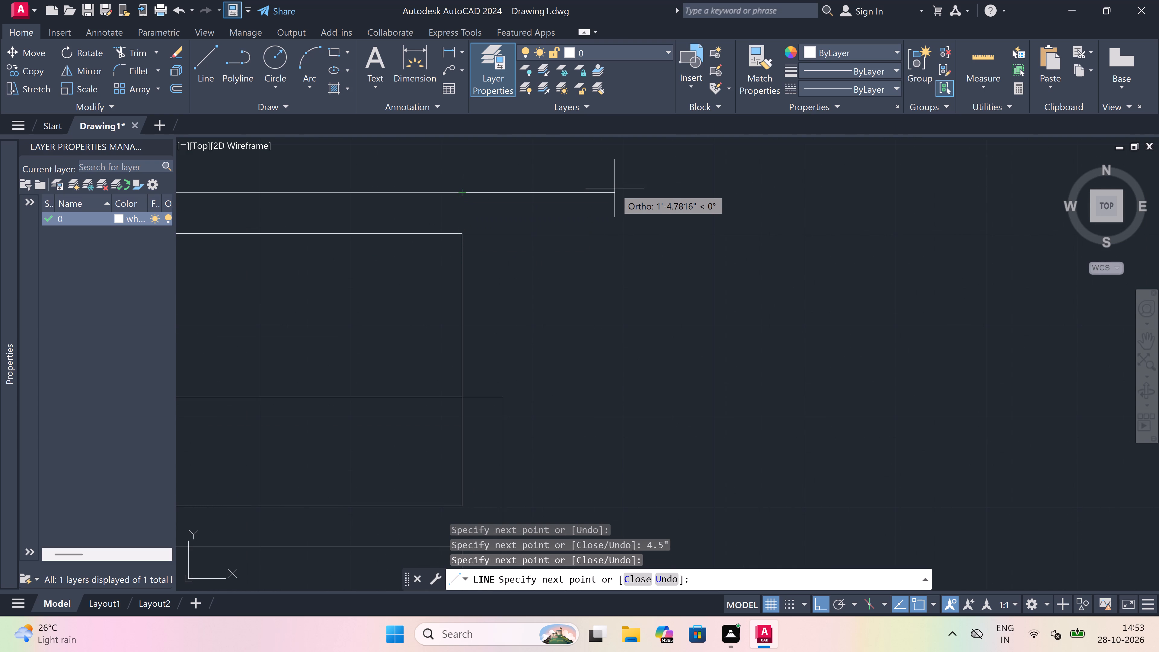
{"action": "type", "text": "4.5\""}
{"action": "key", "text": "space"}
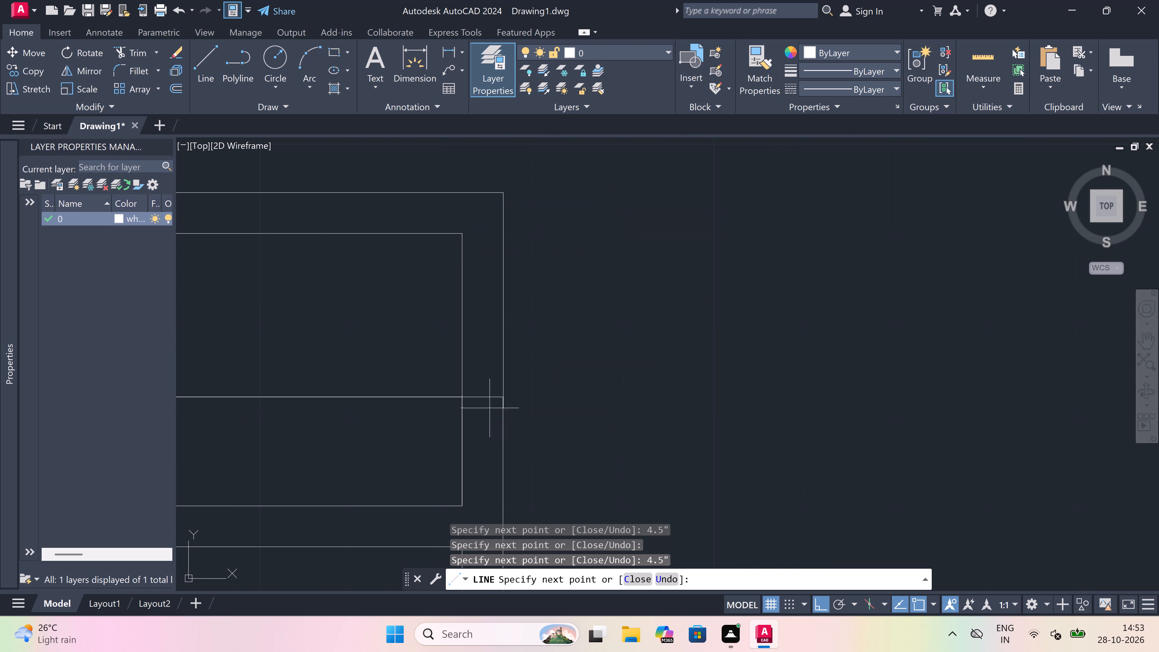
{"action": "left_click_drag", "start_coordinate": [500, 398], "coordinate": [505, 398]}
{"action": "key", "text": "Escape"}
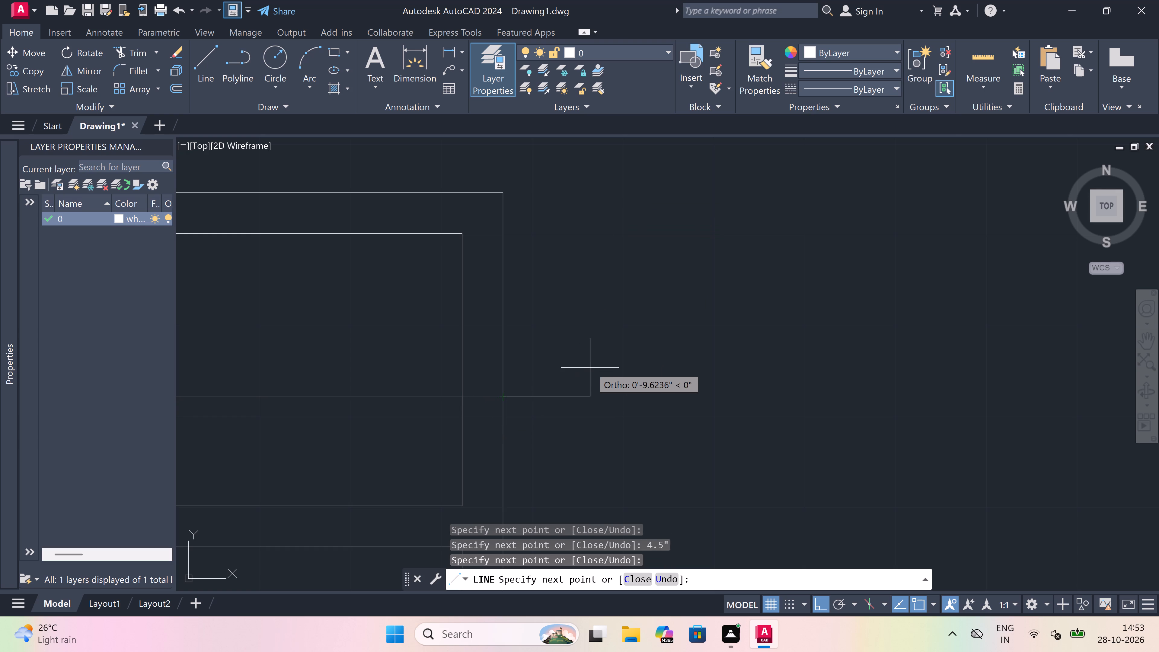
Erase the old top edge lines running through the northeast strip and across the middle bay.
{"action": "scroll", "coordinate": [590, 366], "scroll_direction": "down", "scroll_amount": 4}
{"action": "scroll", "coordinate": [519, 397], "scroll_direction": "down", "scroll_amount": 3}
{"action": "scroll", "coordinate": [471, 396], "scroll_direction": "up", "scroll_amount": 2}
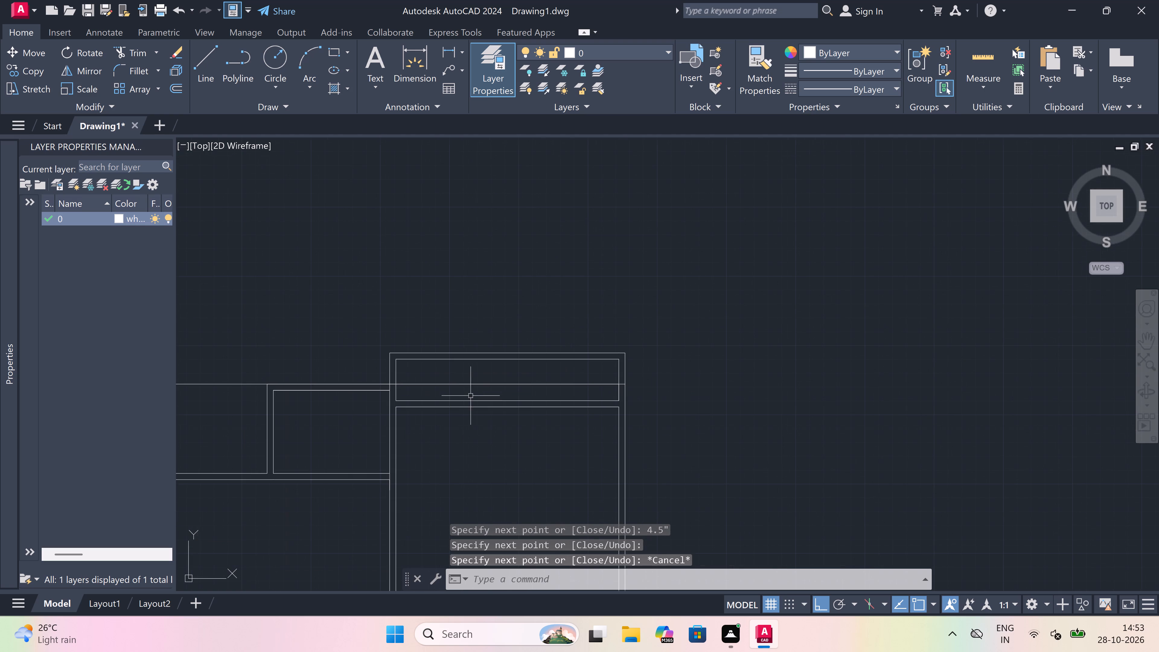
{"action": "left_click", "coordinate": [488, 376]}
{"action": "left_click", "coordinate": [481, 390]}
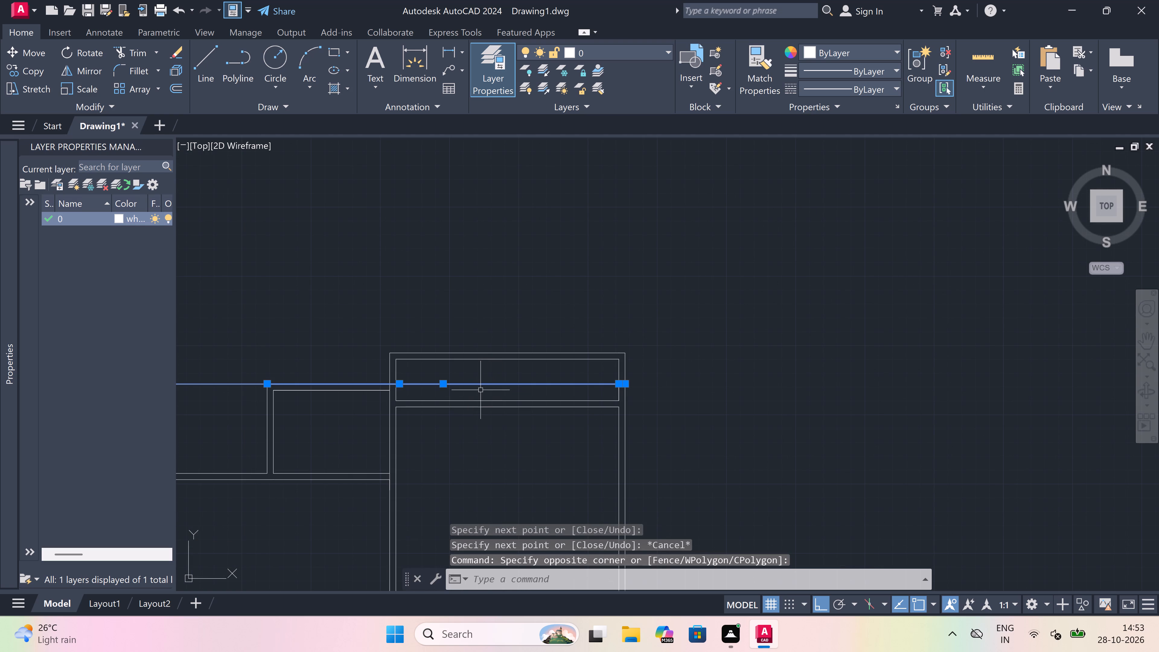
{"action": "key", "text": "Delete"}
Erase a line along the top of the small room just west of the northeast strip.
{"action": "scroll", "coordinate": [481, 388], "scroll_direction": "down", "scroll_amount": 3}
{"action": "scroll", "coordinate": [465, 393], "scroll_direction": "up", "scroll_amount": 2}
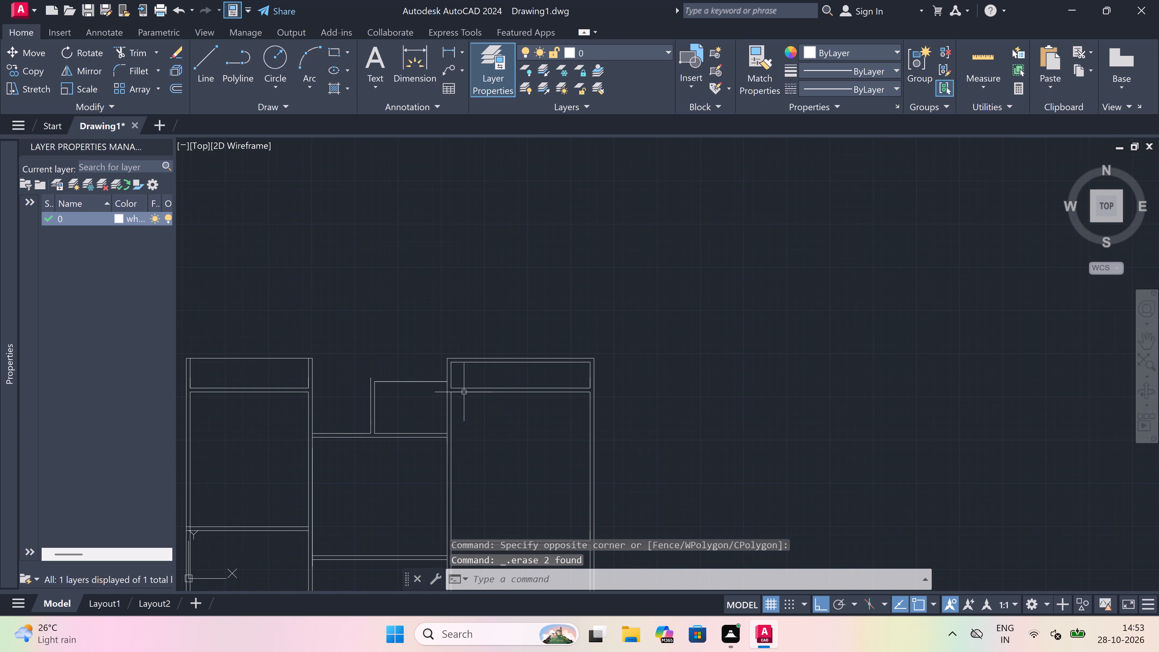
{"action": "scroll", "coordinate": [423, 376], "scroll_direction": "up", "scroll_amount": 1}
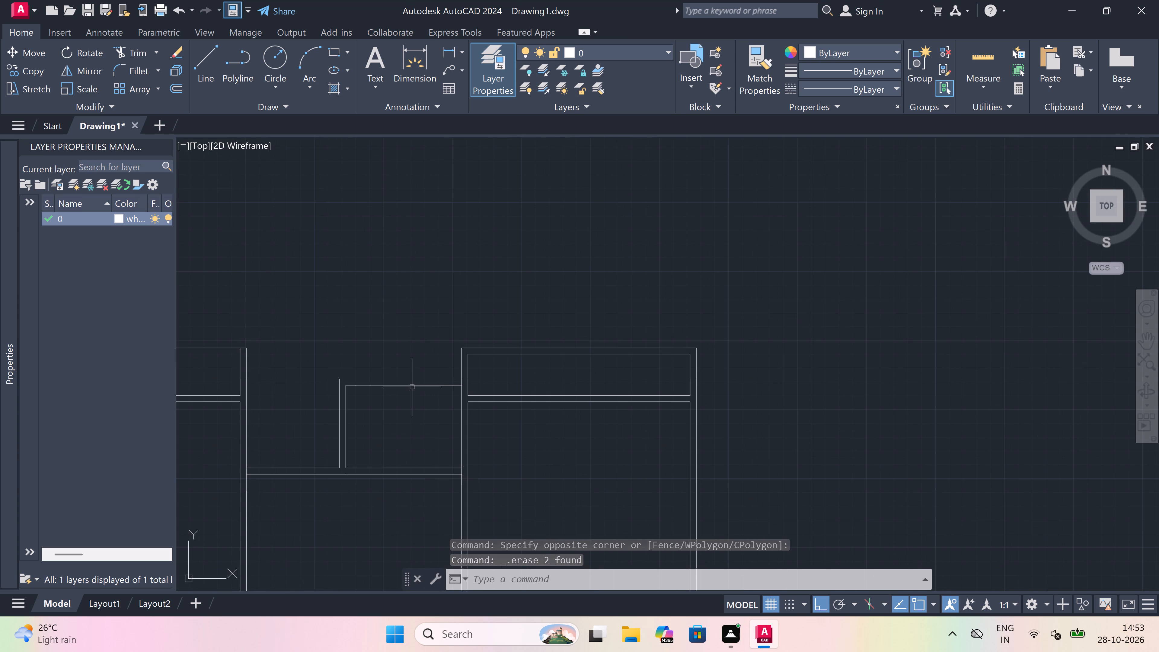
{"action": "left_click", "coordinate": [412, 387]}
{"action": "key", "text": "Delete"}
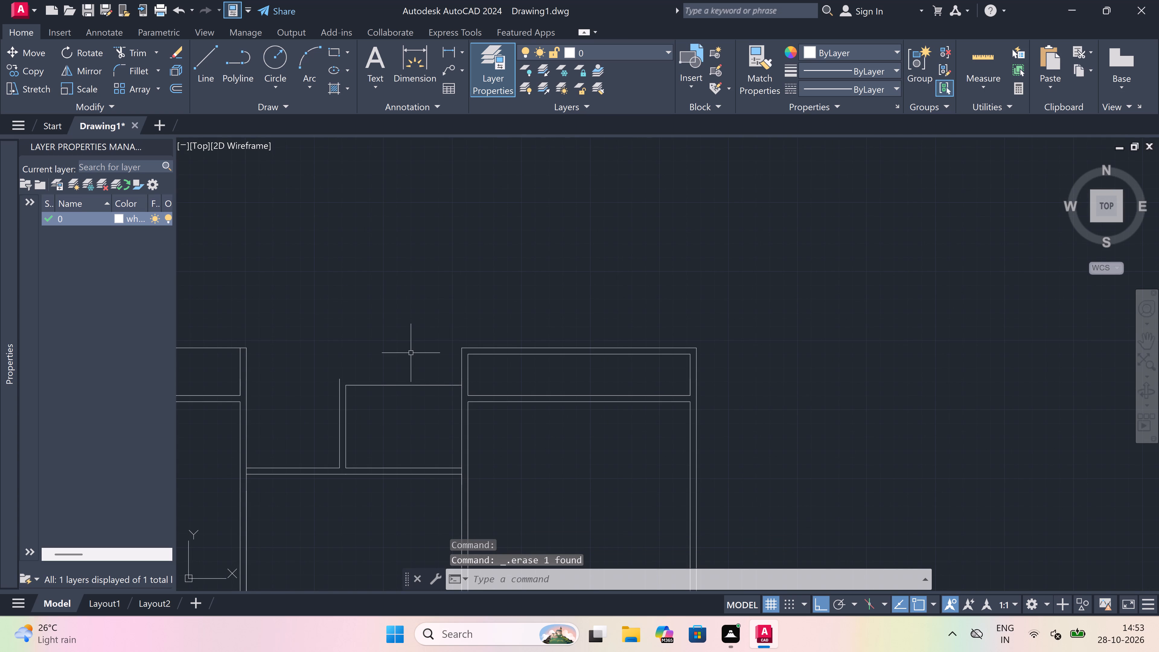
Draw a horizontal line from the northeast strip's outer northwest corner to the northwest strip's outer northeast corner.
{"action": "key", "text": "l"}
{"action": "key", "text": "space"}
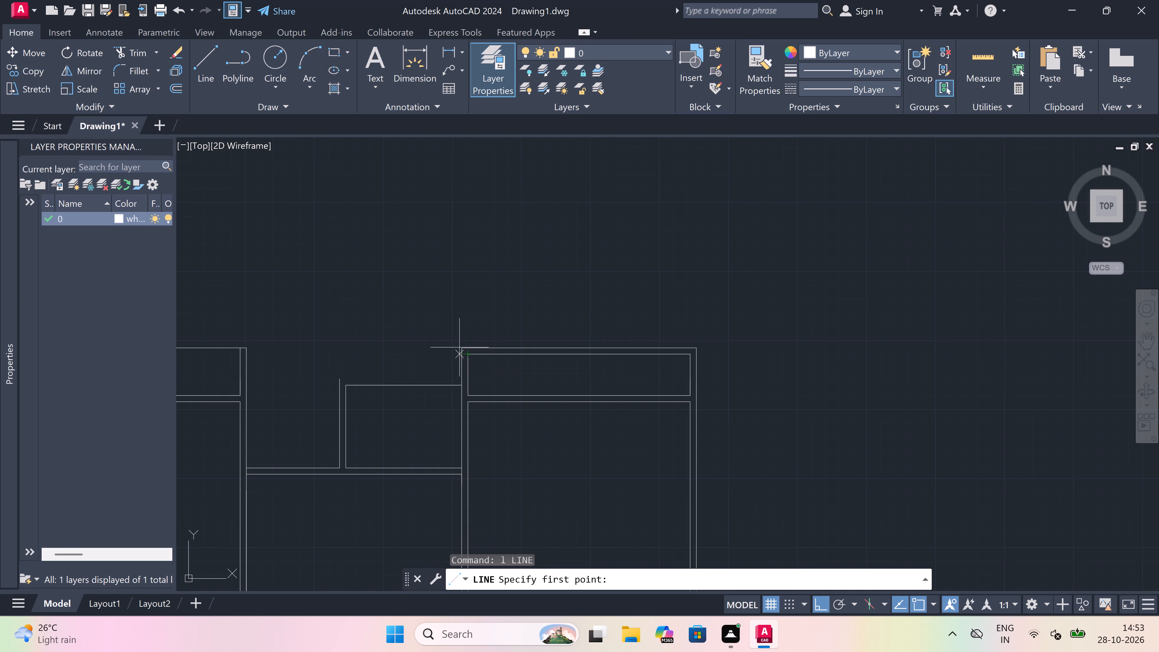
{"action": "left_click", "coordinate": [457, 347]}
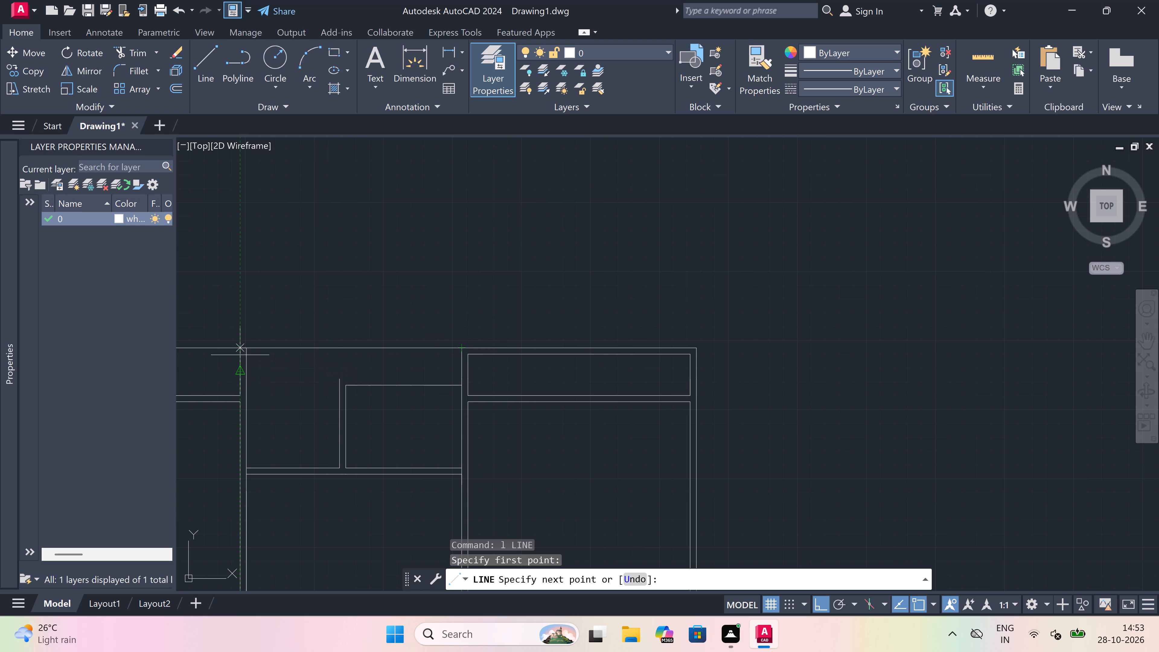
{"action": "left_click", "coordinate": [243, 347]}
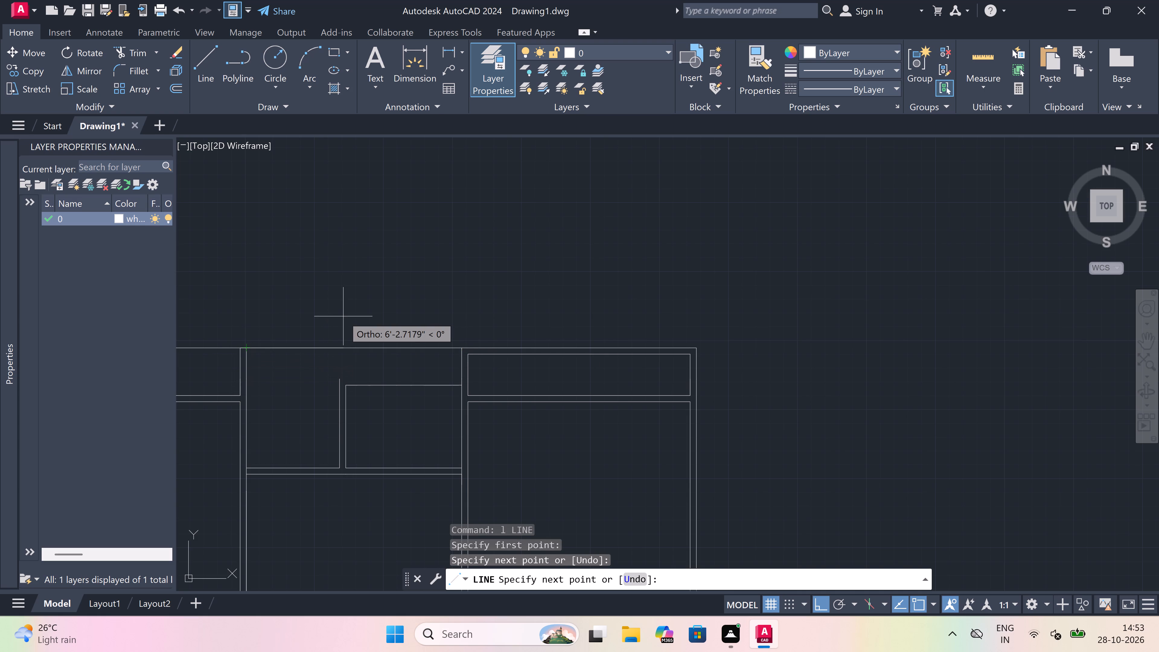
{"action": "key", "text": "Escape"}
{"action": "scroll", "coordinate": [387, 331], "scroll_direction": "down", "scroll_amount": 2}
{"action": "scroll", "coordinate": [381, 371], "scroll_direction": "up", "scroll_amount": 2}
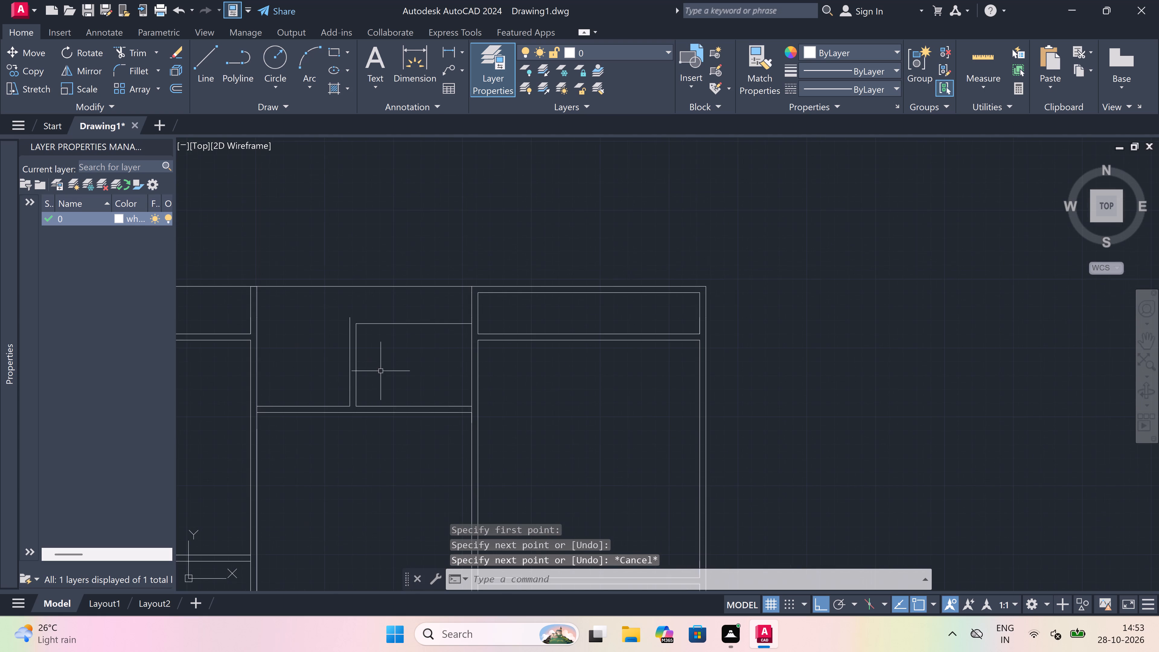
Move the middle bay's small-room walls and both cross walls north until the small room's west wall line meets the new top edge.
{"action": "scroll", "coordinate": [388, 348], "scroll_direction": "down", "scroll_amount": 3}
{"action": "scroll", "coordinate": [381, 398], "scroll_direction": "up", "scroll_amount": 2}
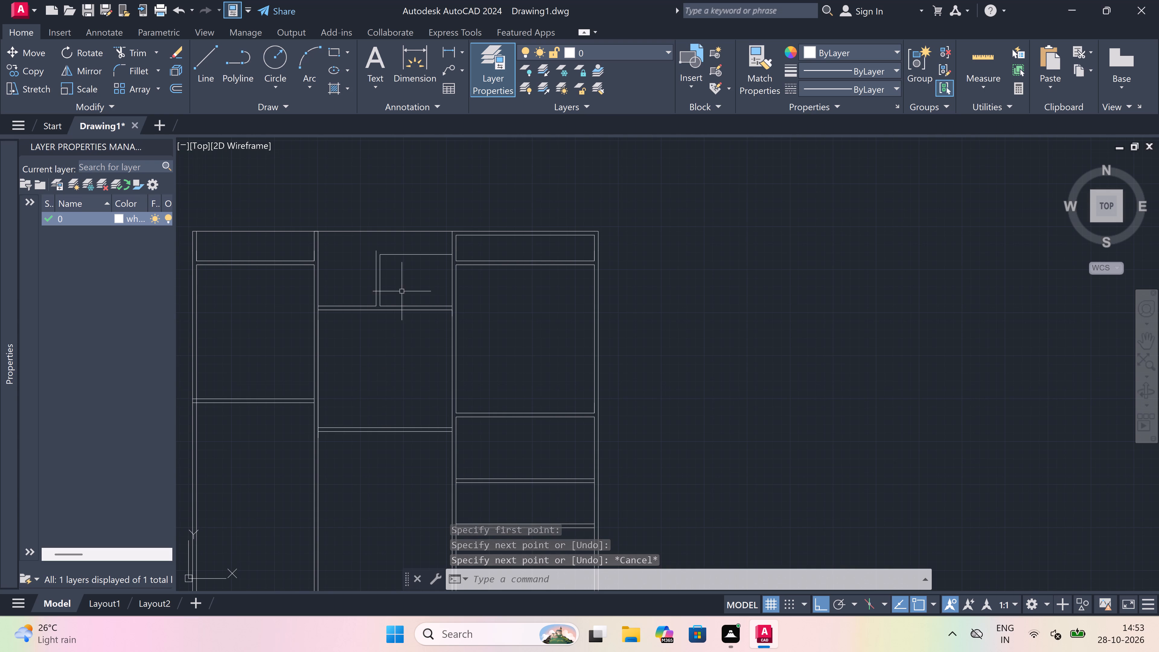
{"action": "left_click", "coordinate": [419, 241]}
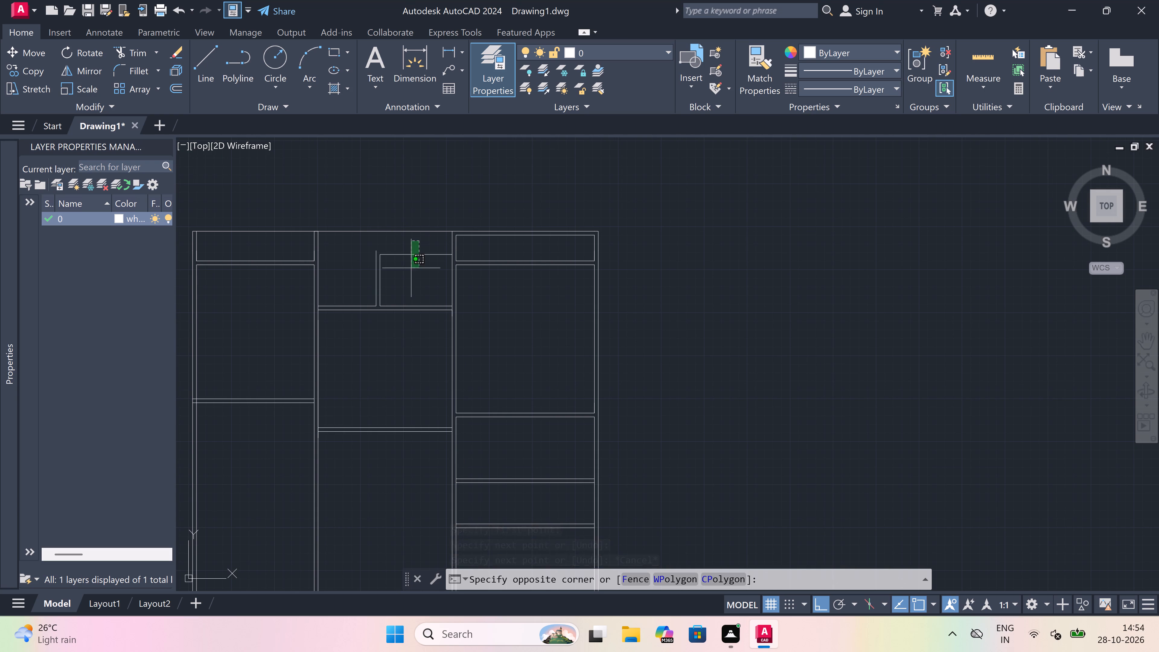
{"action": "left_click", "coordinate": [334, 506]}
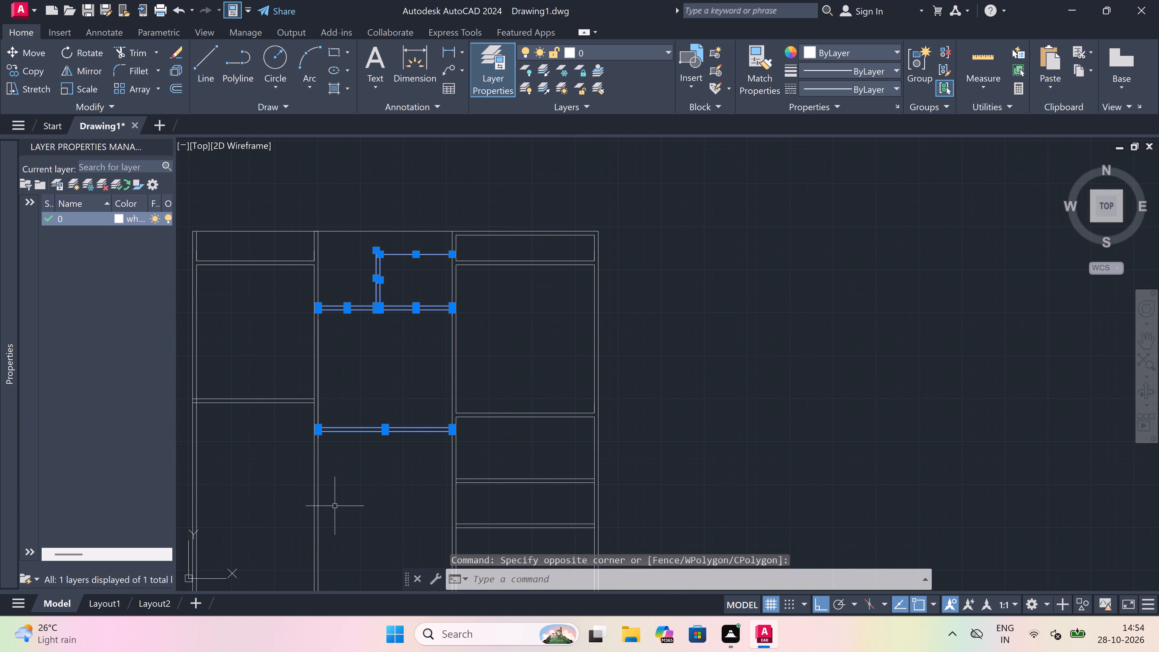
{"action": "left_click", "coordinate": [40, 49]}
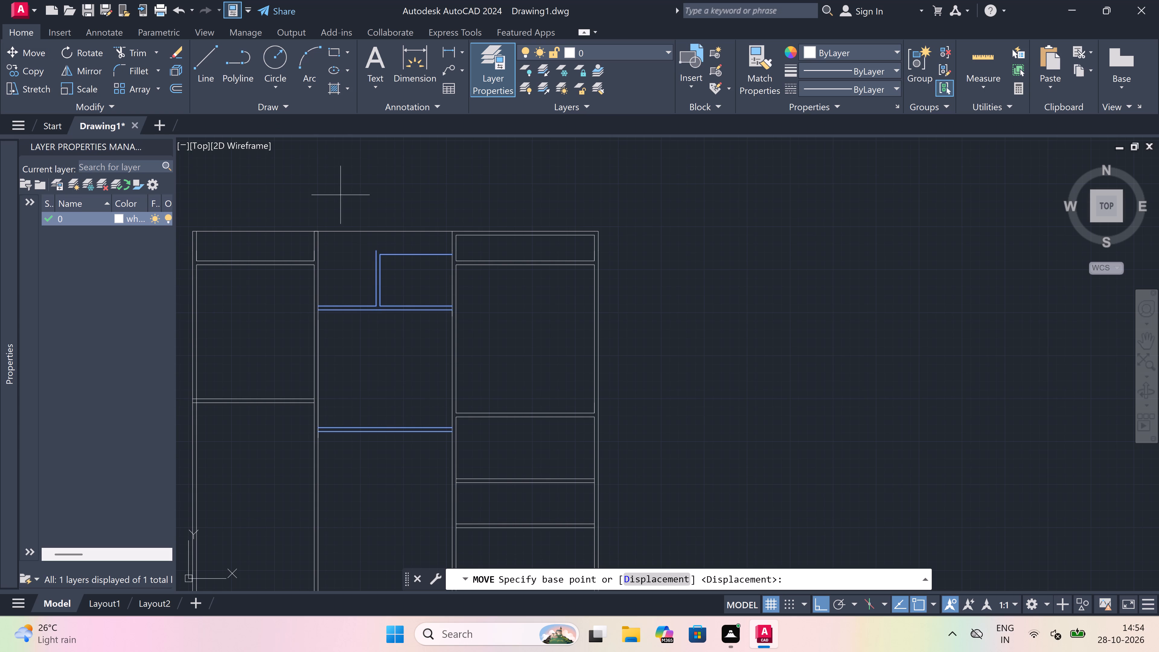
{"action": "scroll", "coordinate": [362, 206], "scroll_direction": "up", "scroll_amount": 2}
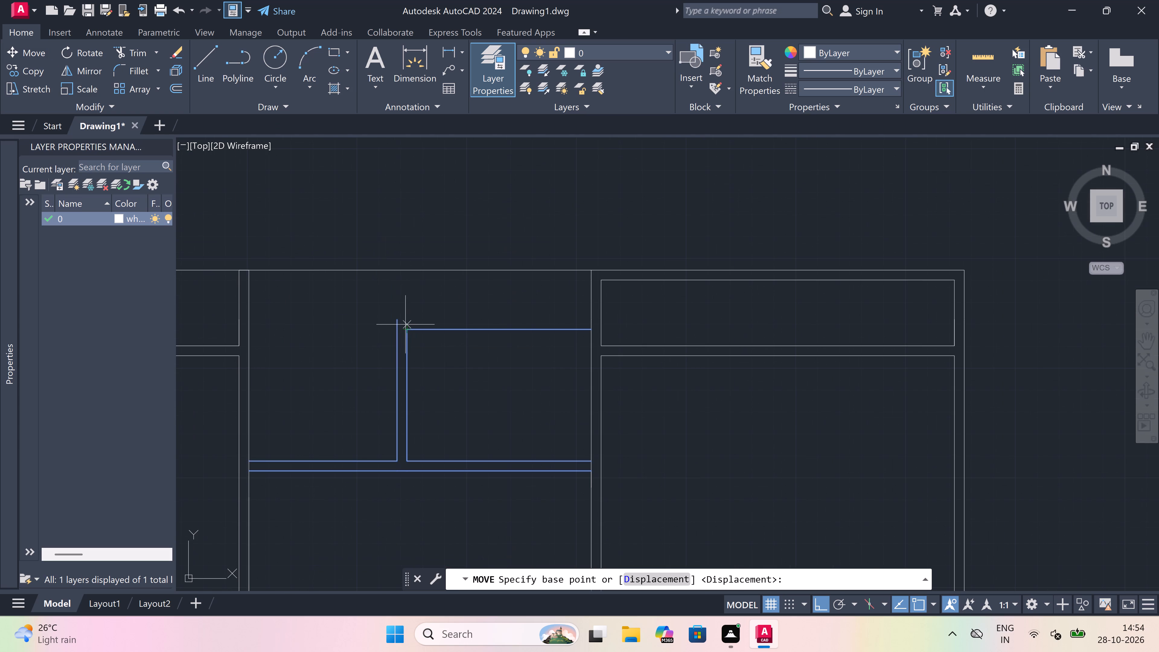
{"action": "left_click", "coordinate": [398, 315]}
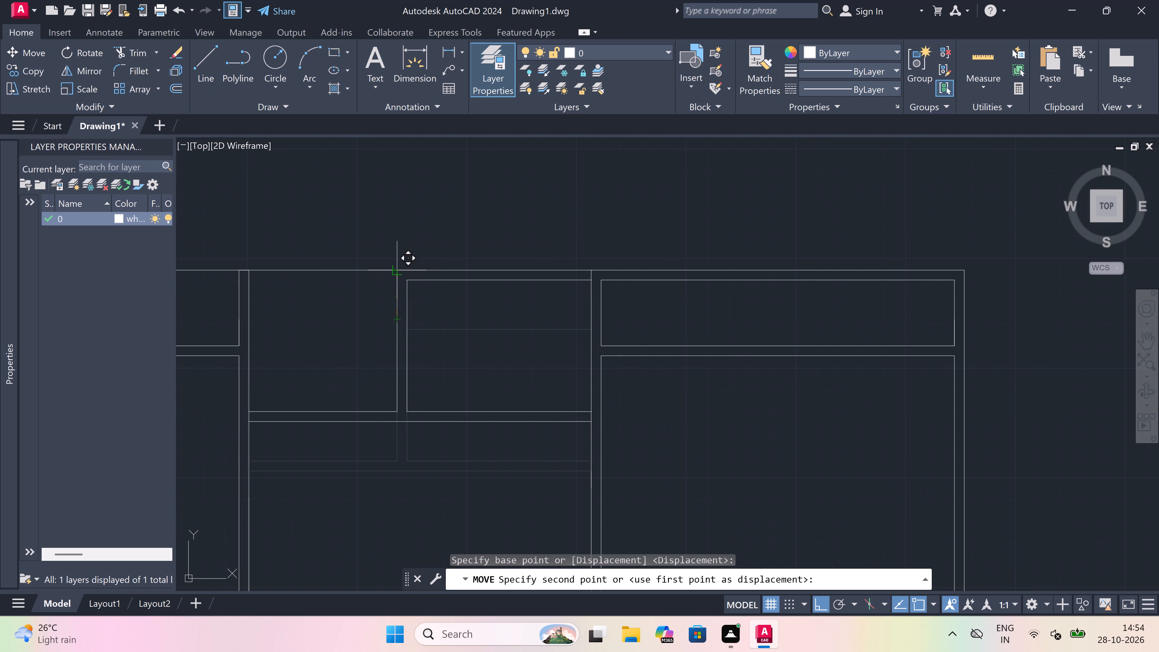
{"action": "scroll", "coordinate": [395, 271], "scroll_direction": "up", "scroll_amount": 2}
{"action": "left_click", "coordinate": [395, 271]}
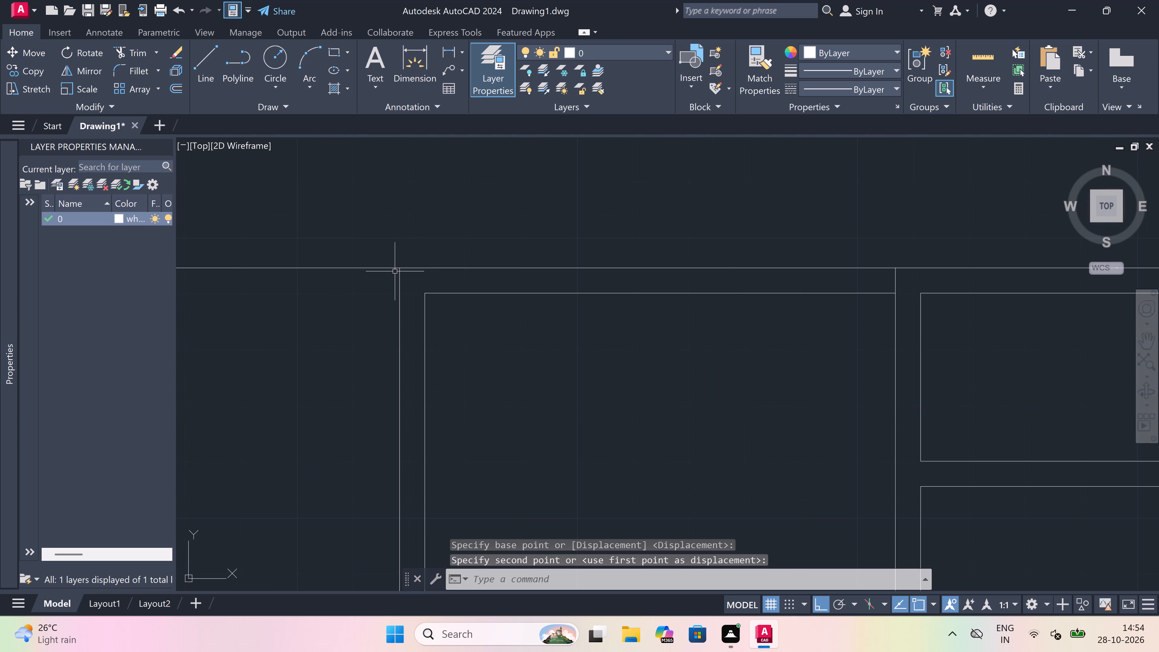
Offset the lower line of the west bay's cross wall 4' to the south.
{"action": "scroll", "coordinate": [395, 271], "scroll_direction": "down", "scroll_amount": 4}
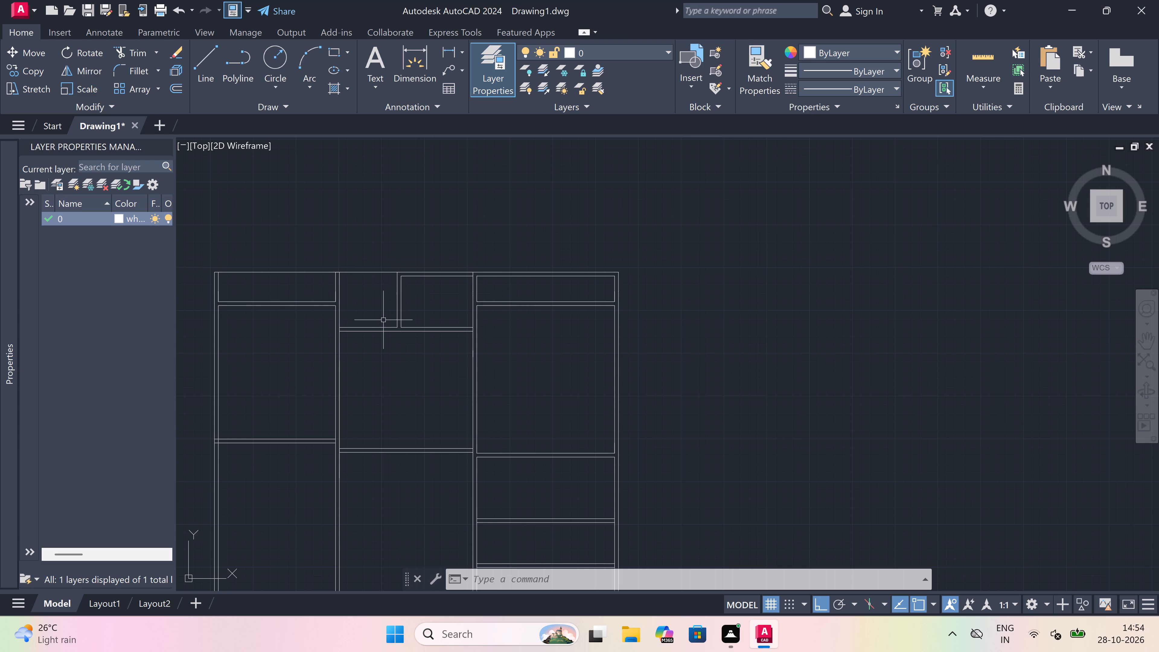
{"action": "scroll", "coordinate": [382, 343], "scroll_direction": "up", "scroll_amount": 1}
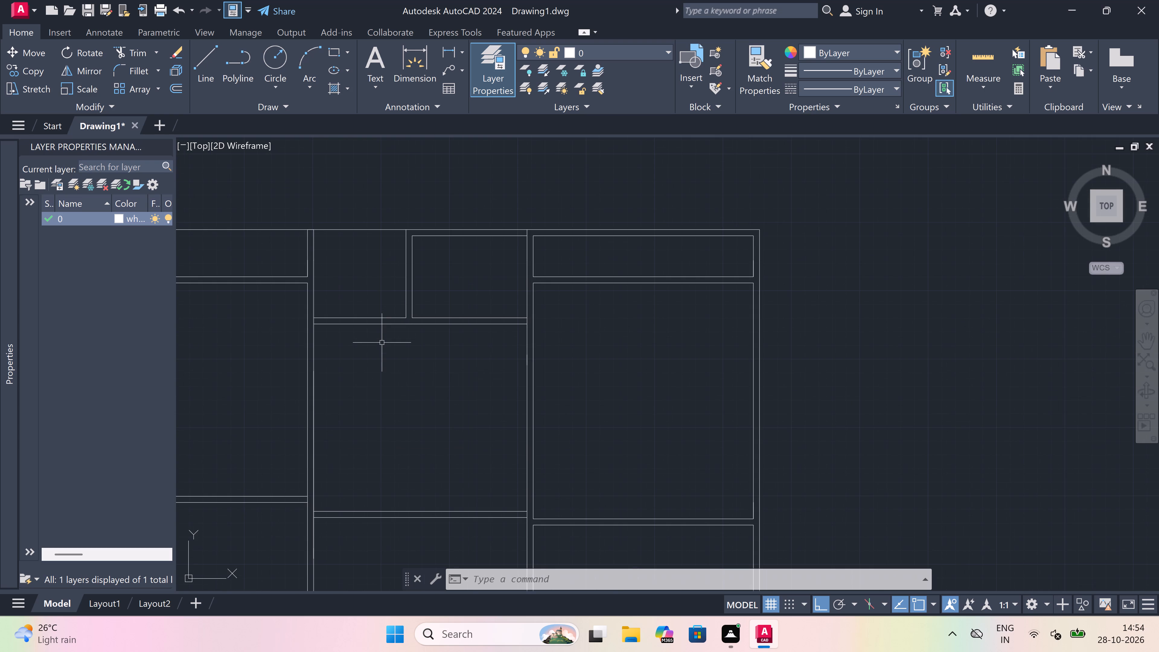
{"action": "scroll", "coordinate": [382, 343], "scroll_direction": "down", "scroll_amount": 2}
{"action": "scroll", "coordinate": [350, 462], "scroll_direction": "up", "scroll_amount": 2}
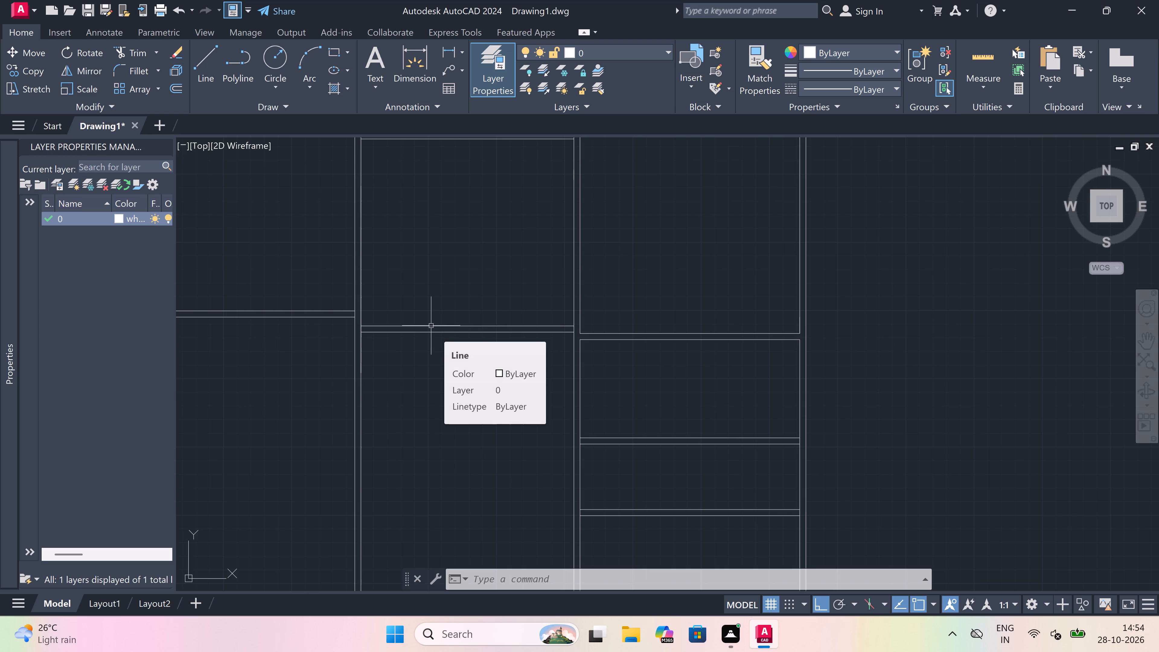
{"action": "scroll", "coordinate": [431, 326], "scroll_direction": "down", "scroll_amount": 2}
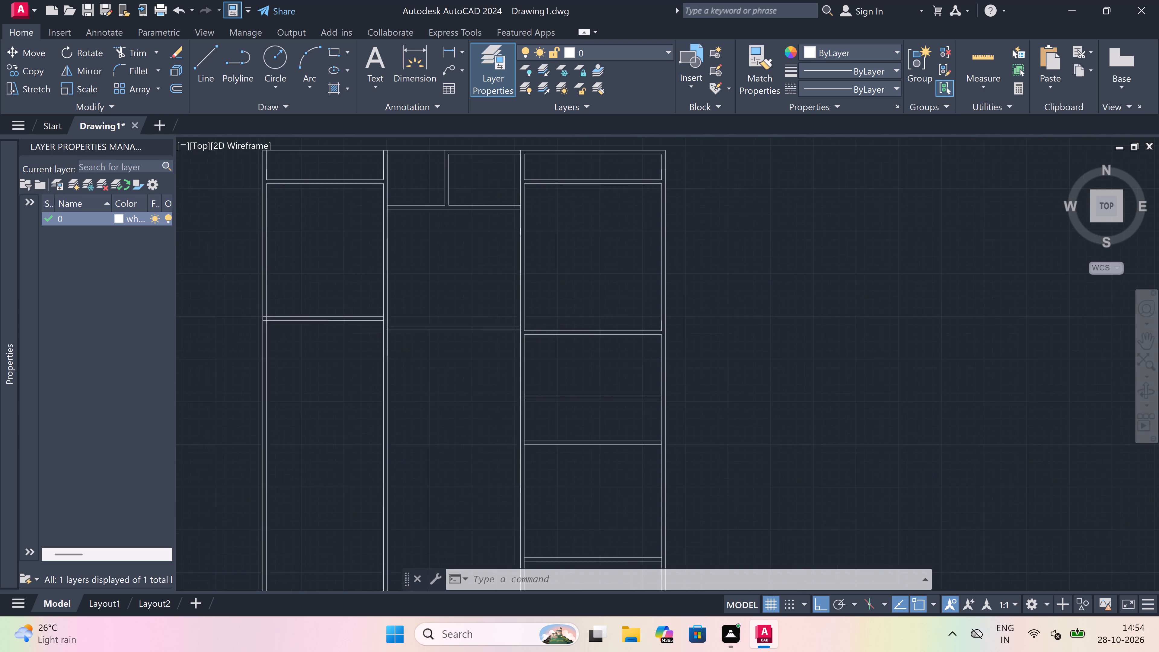
{"action": "scroll", "coordinate": [319, 347], "scroll_direction": "up", "scroll_amount": 2}
{"action": "key", "text": "o"}
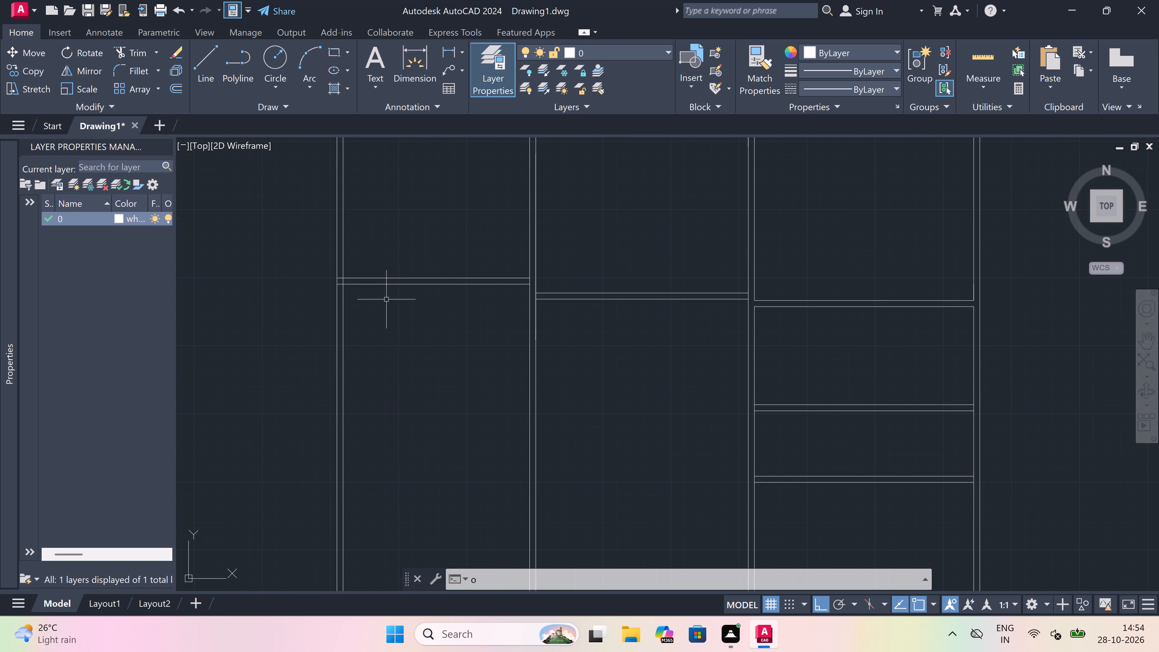
{"action": "key", "text": "space"}
{"action": "left_click", "coordinate": [398, 288]}
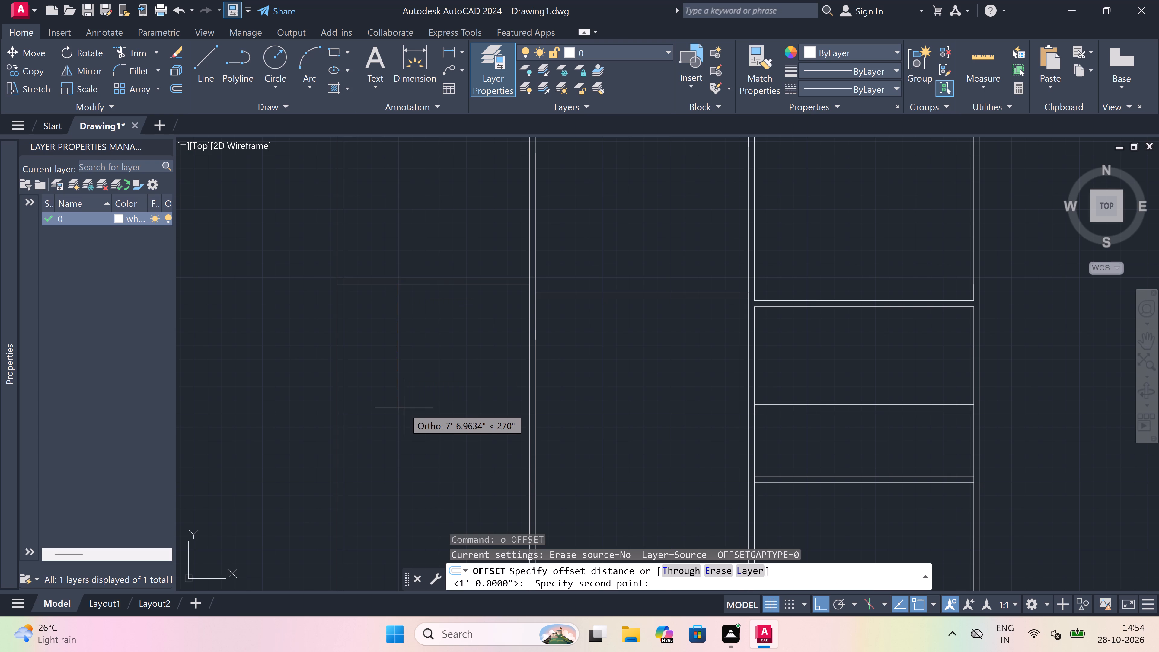
{"action": "key", "text": "4"}
{"action": "key", "text": "apostrophe"}
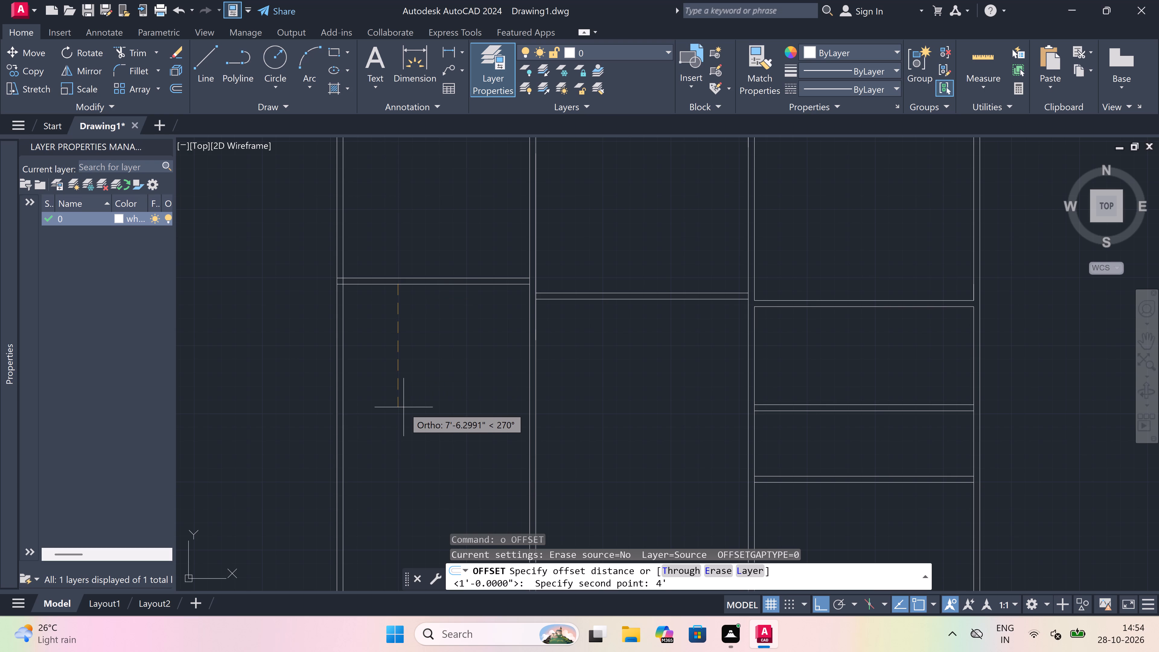
{"action": "key", "text": "space"}
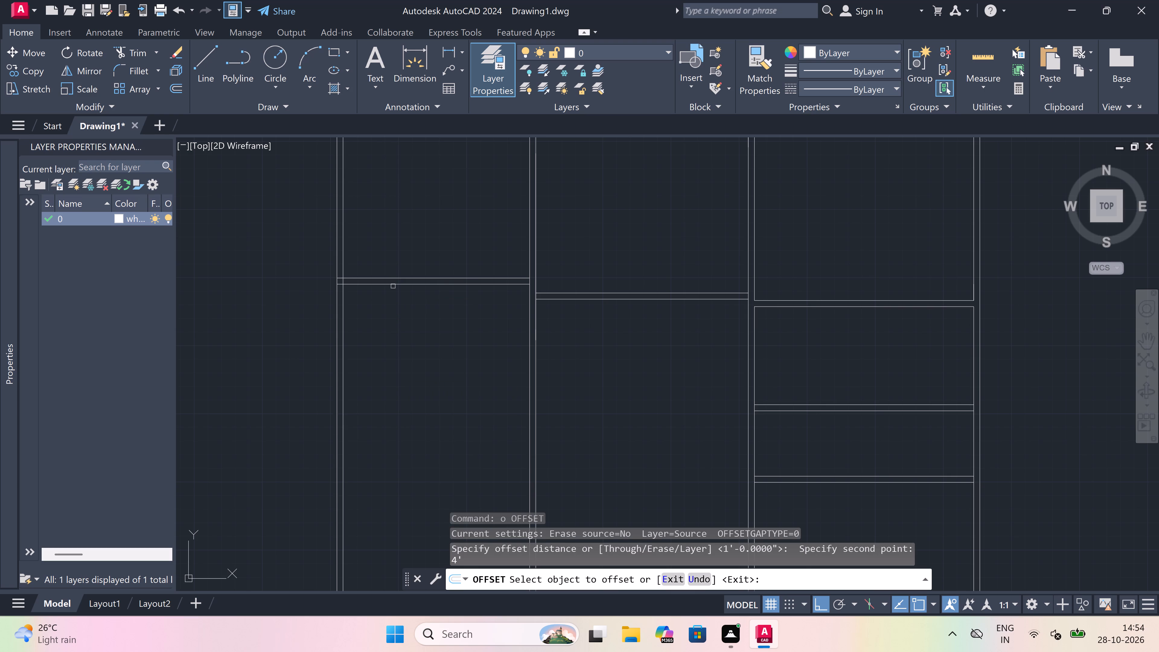
{"action": "left_click", "coordinate": [393, 286]}
{"action": "left_click", "coordinate": [391, 328]}
{"action": "key", "text": "Escape"}
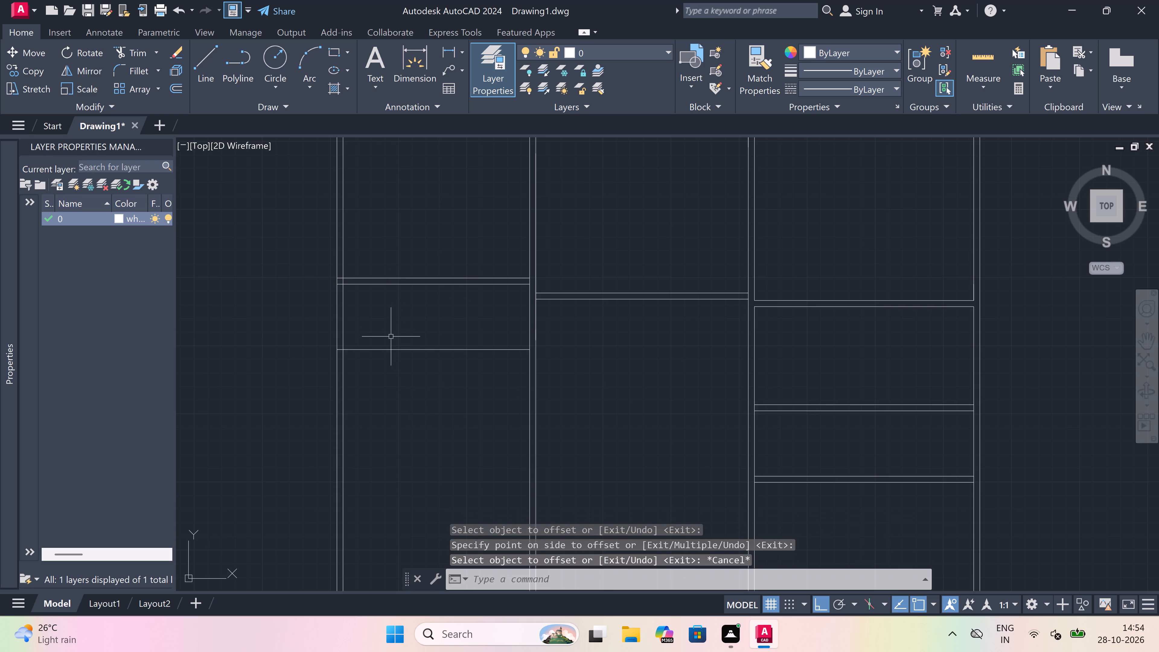
Offset the new west bay line 4.5" to the south to form a second cross wall.
{"action": "key", "text": "space"}
{"action": "left_click", "coordinate": [391, 347]}
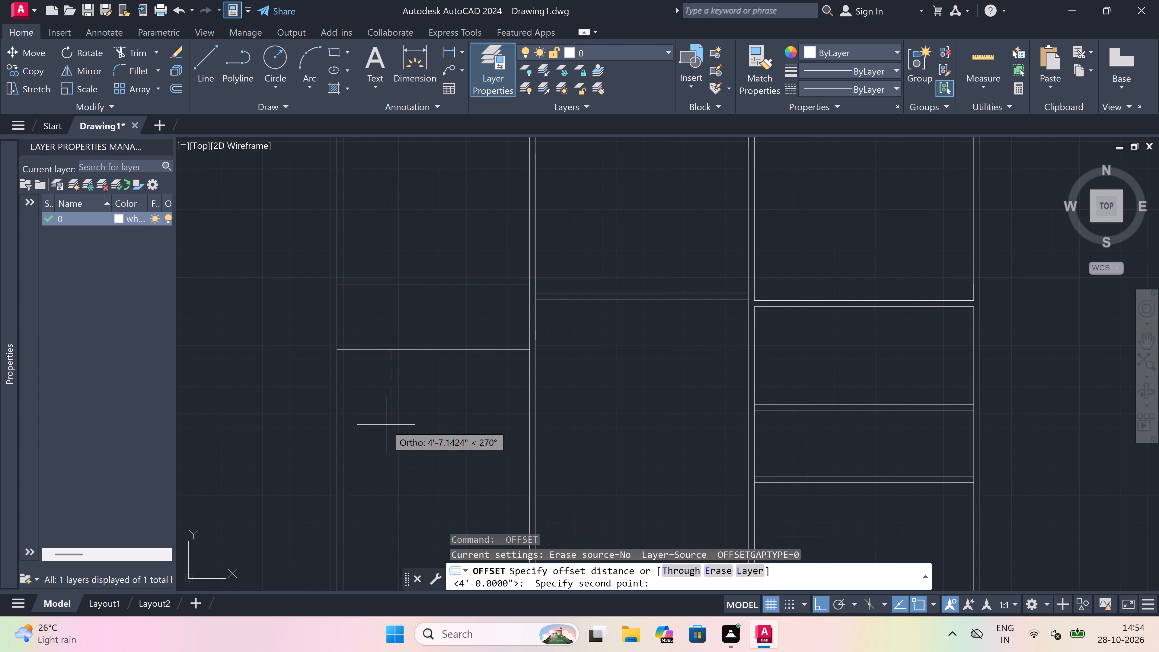
{"action": "key", "text": "4"}
{"action": "type", "text": ".5"}
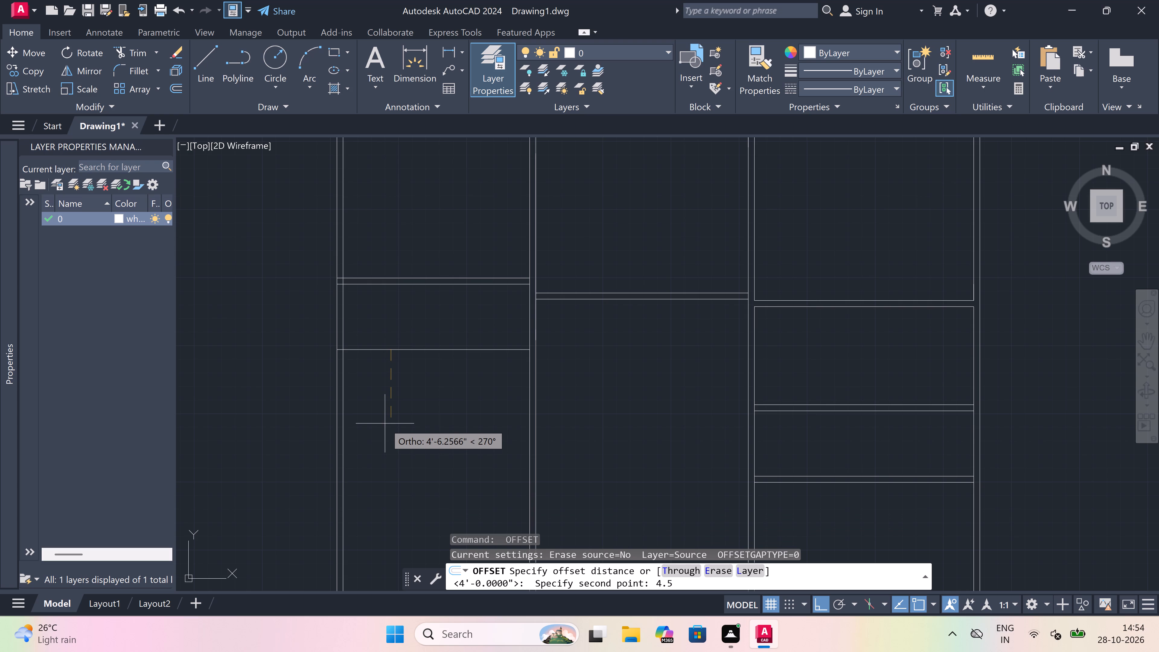
{"action": "key", "text": "shift+quotedbl"}
{"action": "key", "text": "space"}
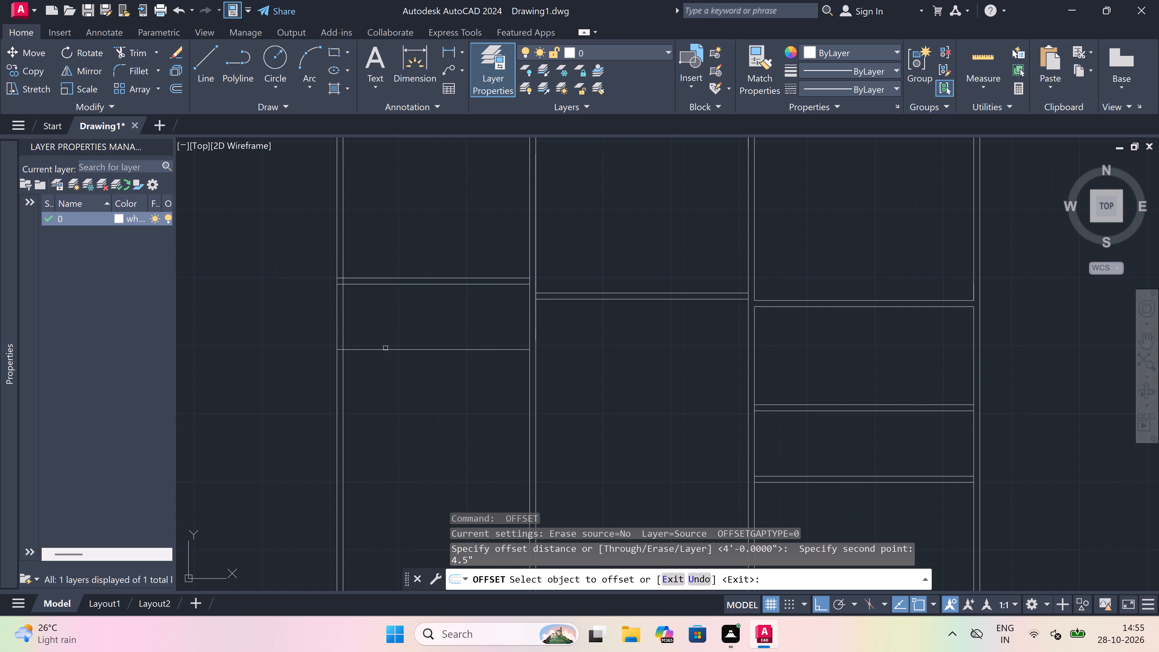
{"action": "left_click_drag", "start_coordinate": [385, 349], "coordinate": [375, 376]}
{"action": "left_click", "coordinate": [352, 410]}
{"action": "key", "text": "Escape"}
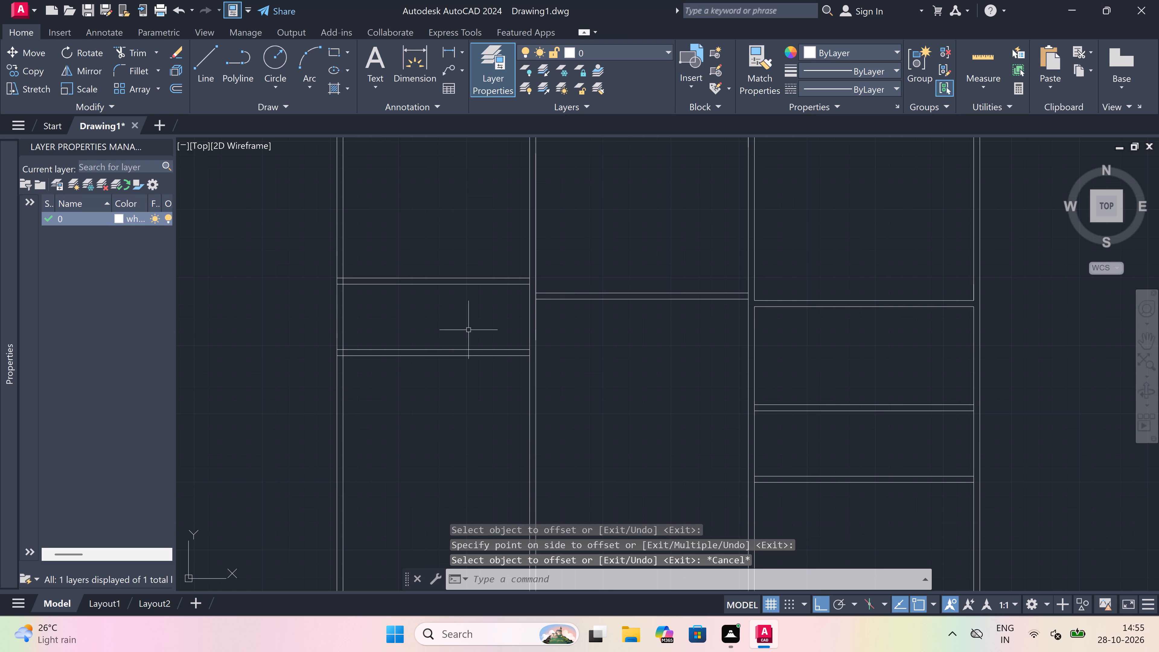
Move the middle bay's lower cross wall south to line up with the west bay's new 4.5" cross wall.
{"action": "left_click_drag", "start_coordinate": [630, 278], "coordinate": [625, 284]}
{"action": "left_click", "coordinate": [585, 369]}
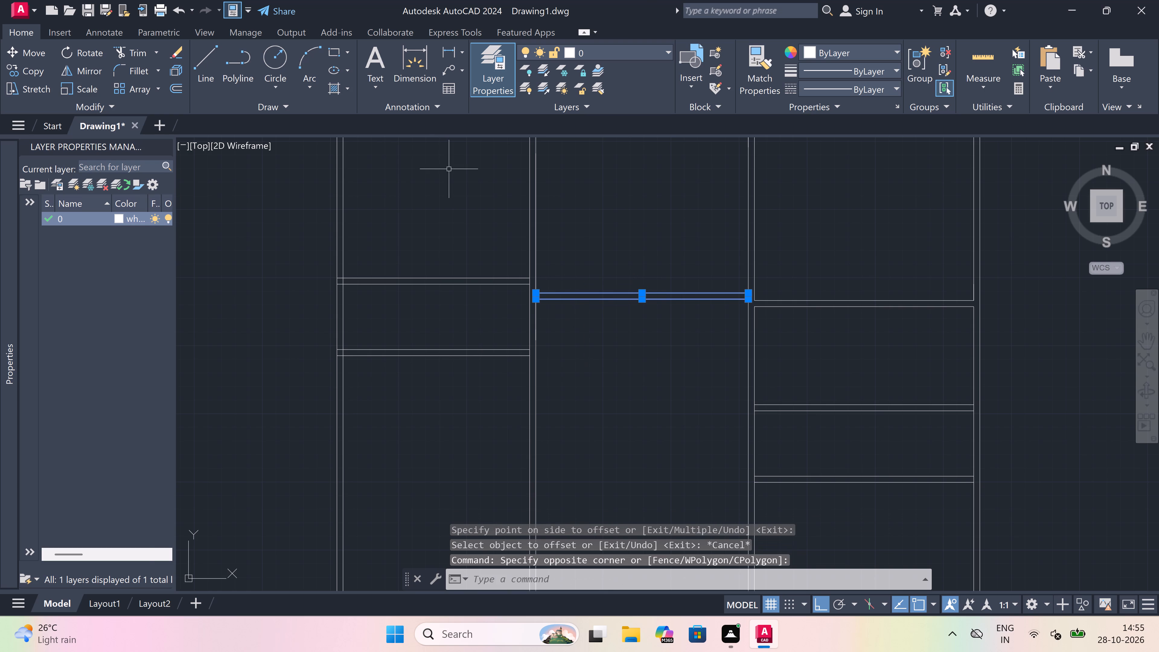
{"action": "left_click", "coordinate": [32, 47]}
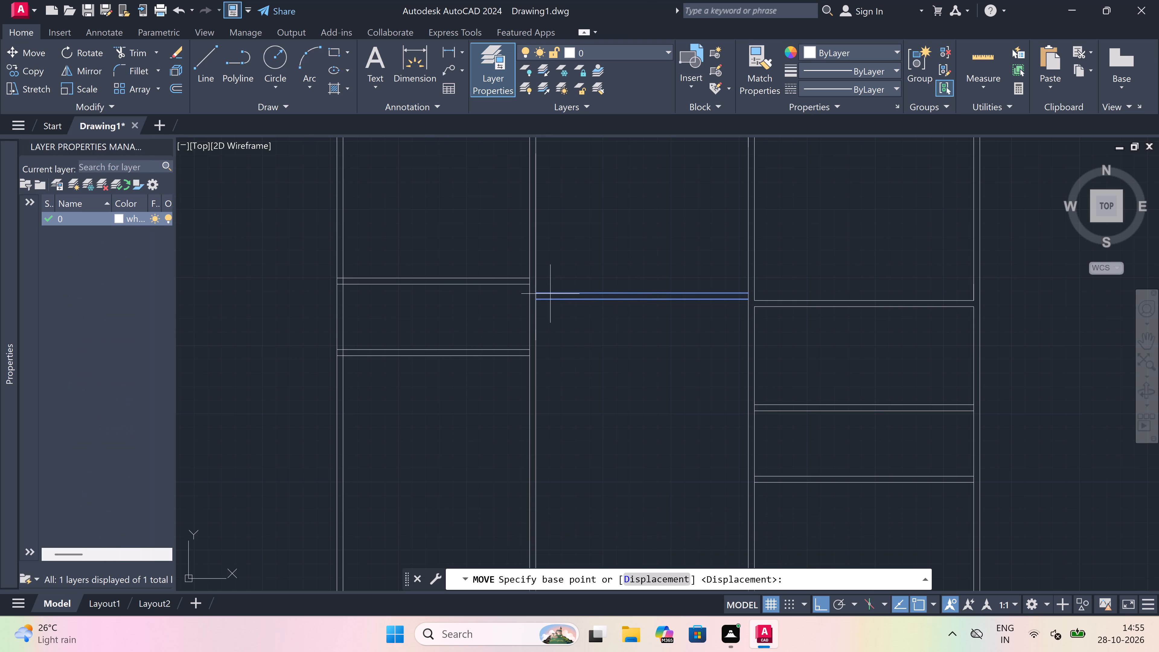
{"action": "left_click_drag", "start_coordinate": [538, 303], "coordinate": [539, 308]}
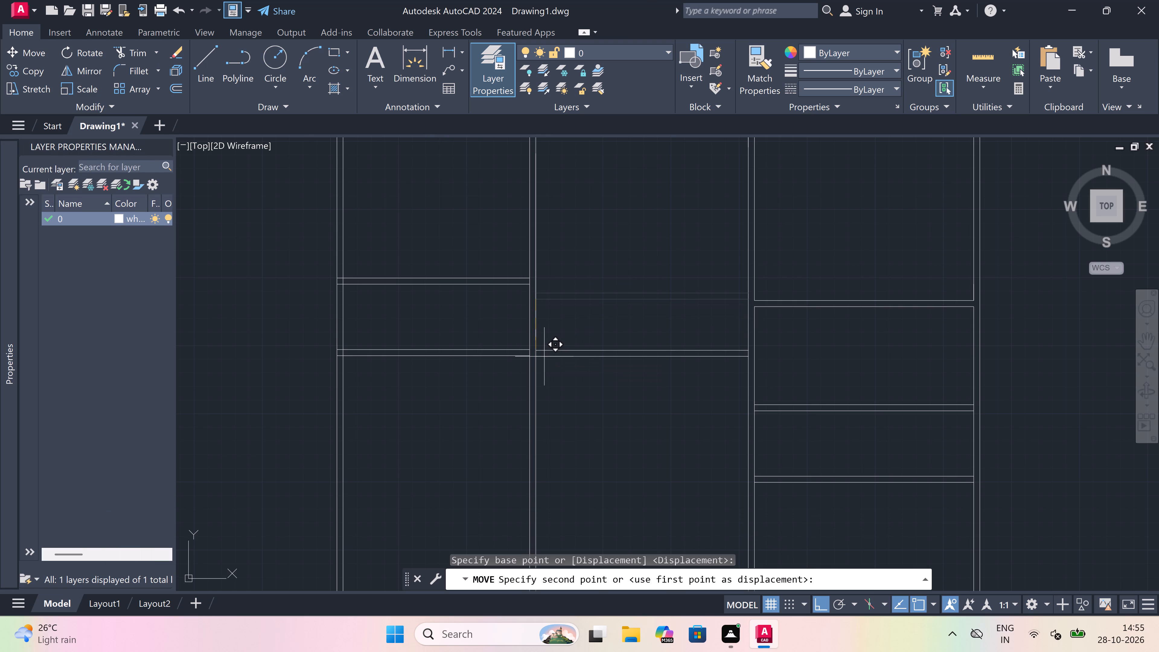
{"action": "scroll", "coordinate": [543, 356], "scroll_direction": "up", "scroll_amount": 4}
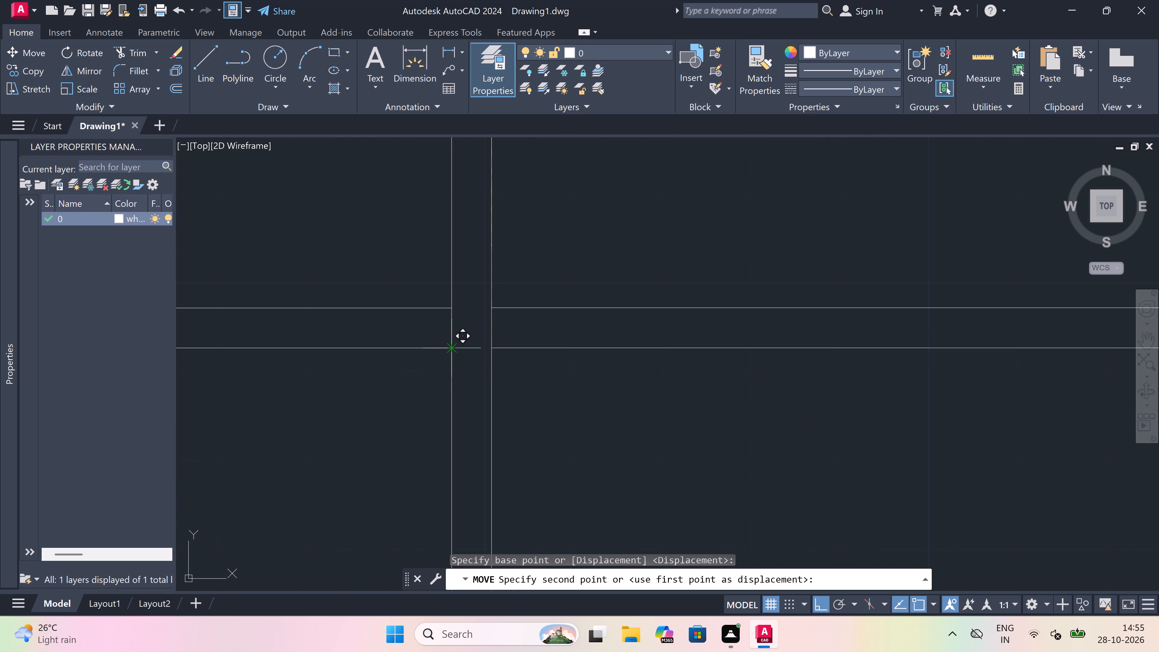
{"action": "left_click", "coordinate": [485, 347]}
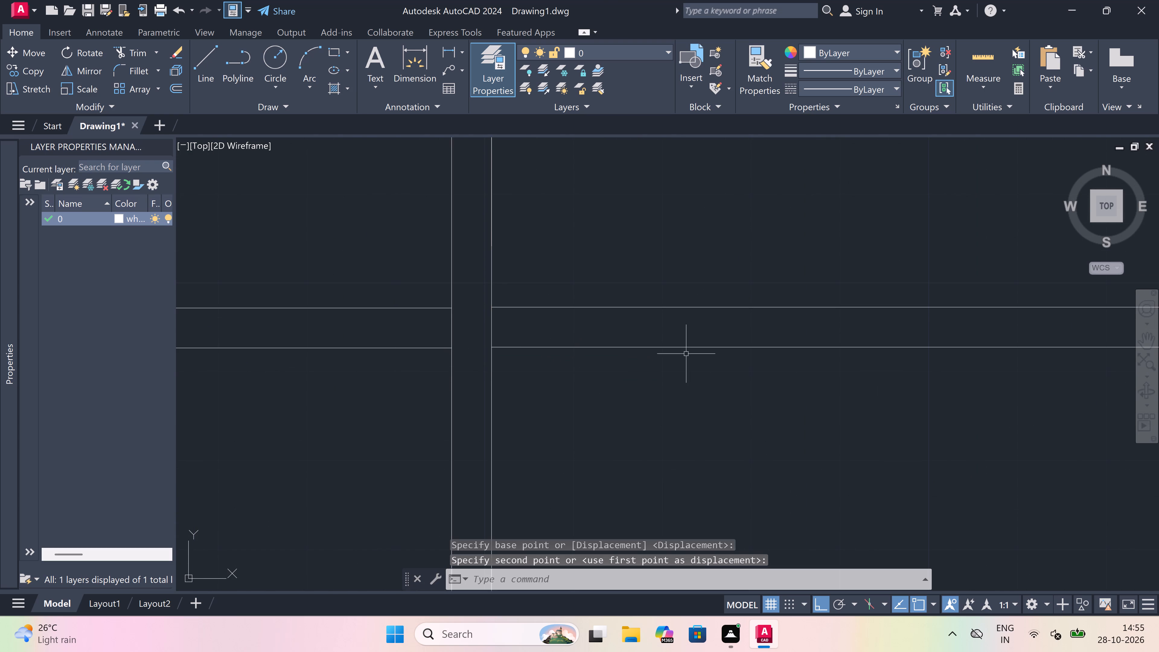
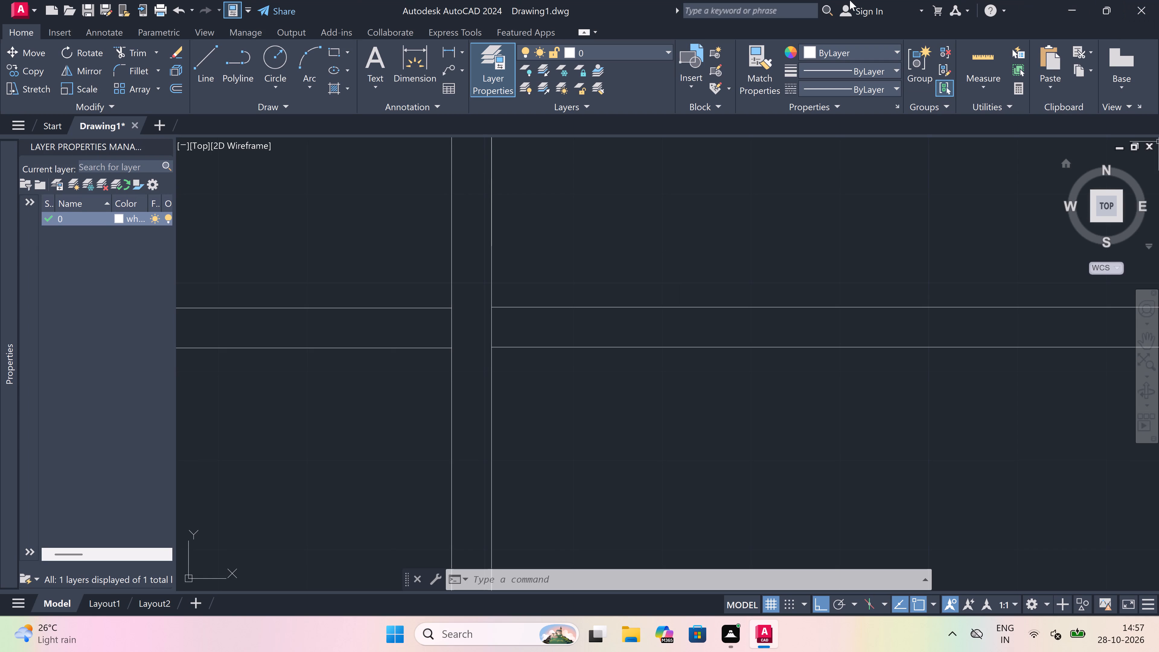
Trim the lines of the wall between the west and middle bays where the lower 4.5" cross walls meet it.
{"action": "scroll", "coordinate": [850, 0], "scroll_direction": "up", "scroll_amount": 1}
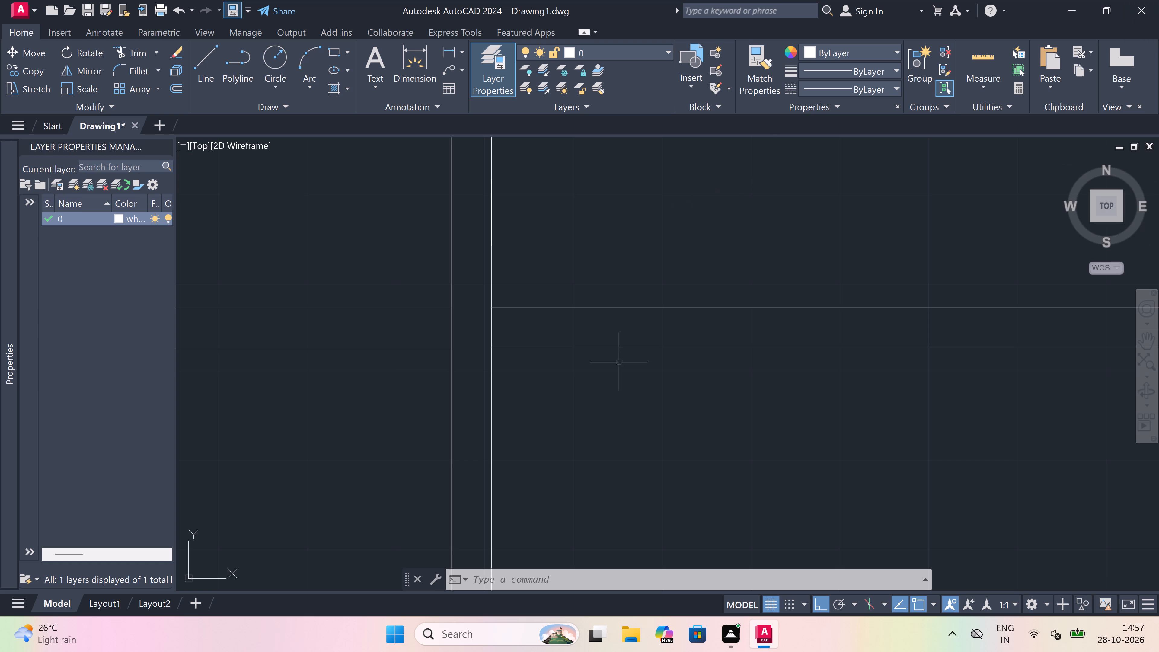
{"action": "scroll", "coordinate": [446, 450], "scroll_direction": "down", "scroll_amount": 2}
{"action": "type", "text": "tr"}
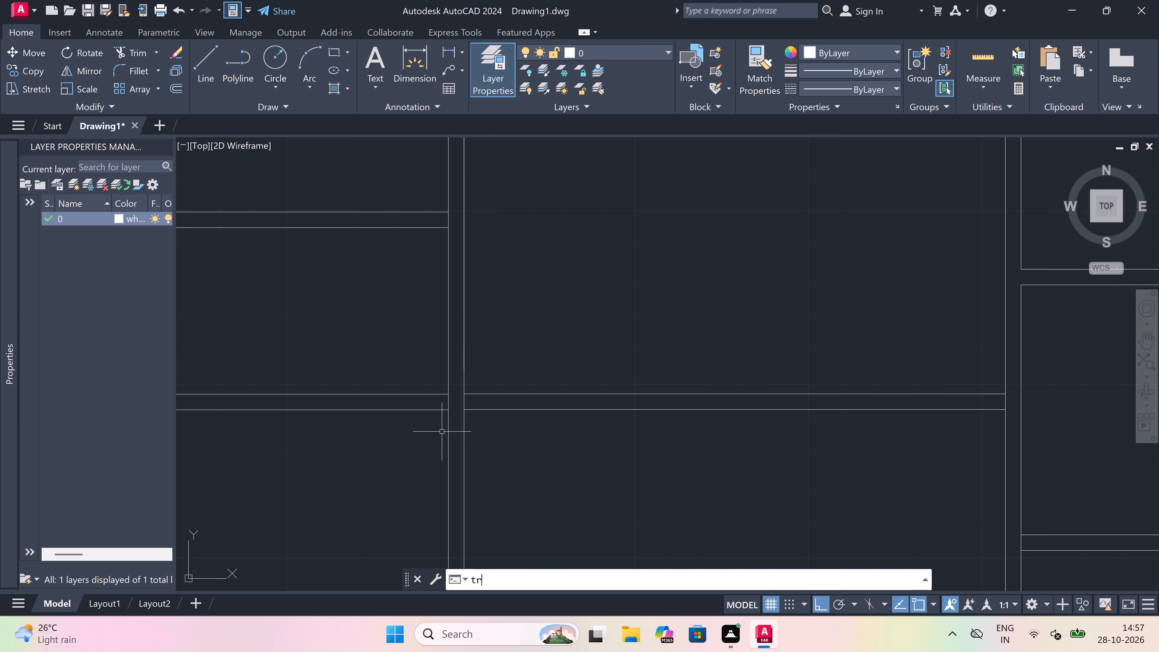
{"action": "key", "text": "space"}
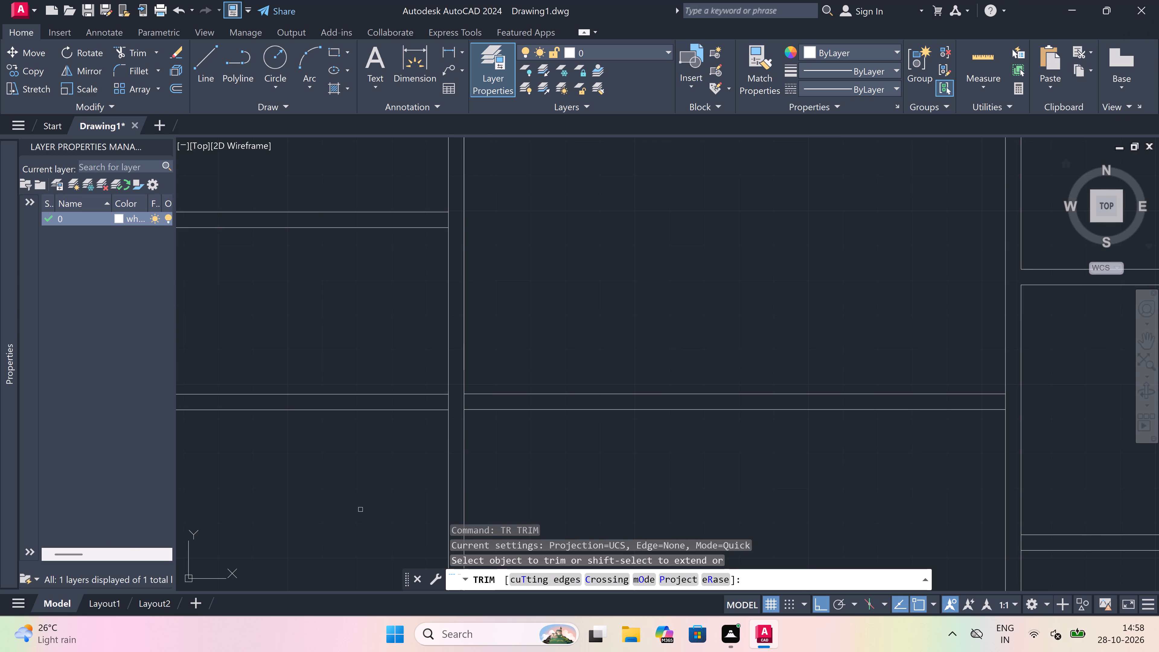
{"action": "scroll", "coordinate": [461, 361], "scroll_direction": "up", "scroll_amount": 1}
{"action": "scroll", "coordinate": [461, 447], "scroll_direction": "up", "scroll_amount": 1}
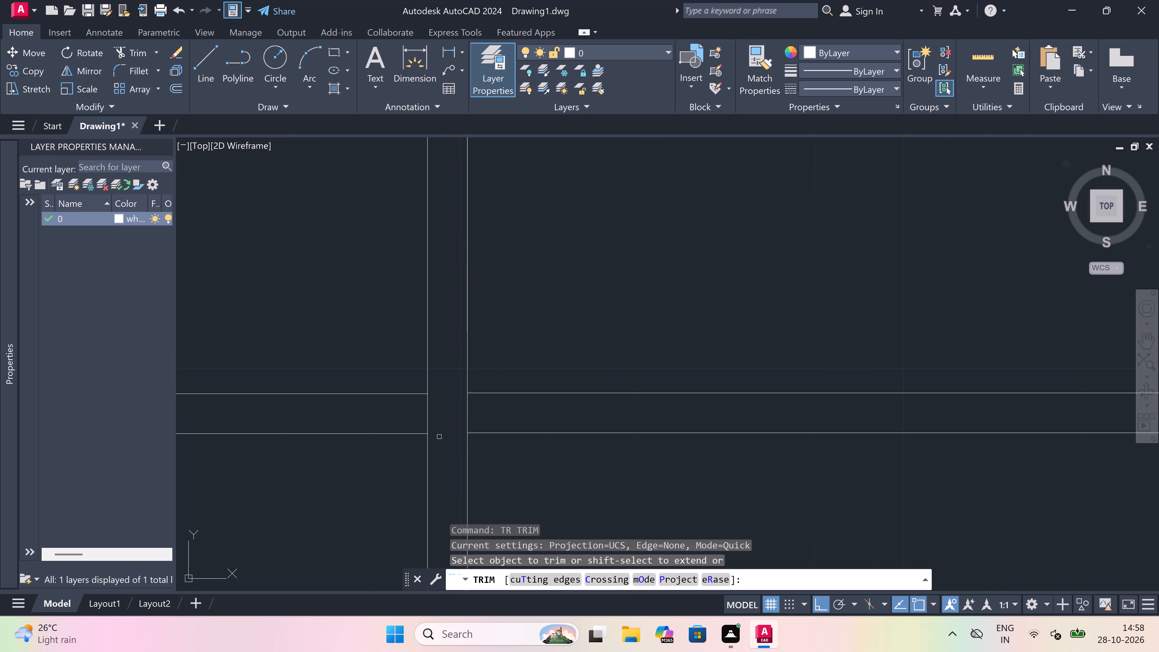
{"action": "left_click_drag", "start_coordinate": [380, 412], "coordinate": [385, 412]}
{"action": "left_click", "coordinate": [500, 418]}
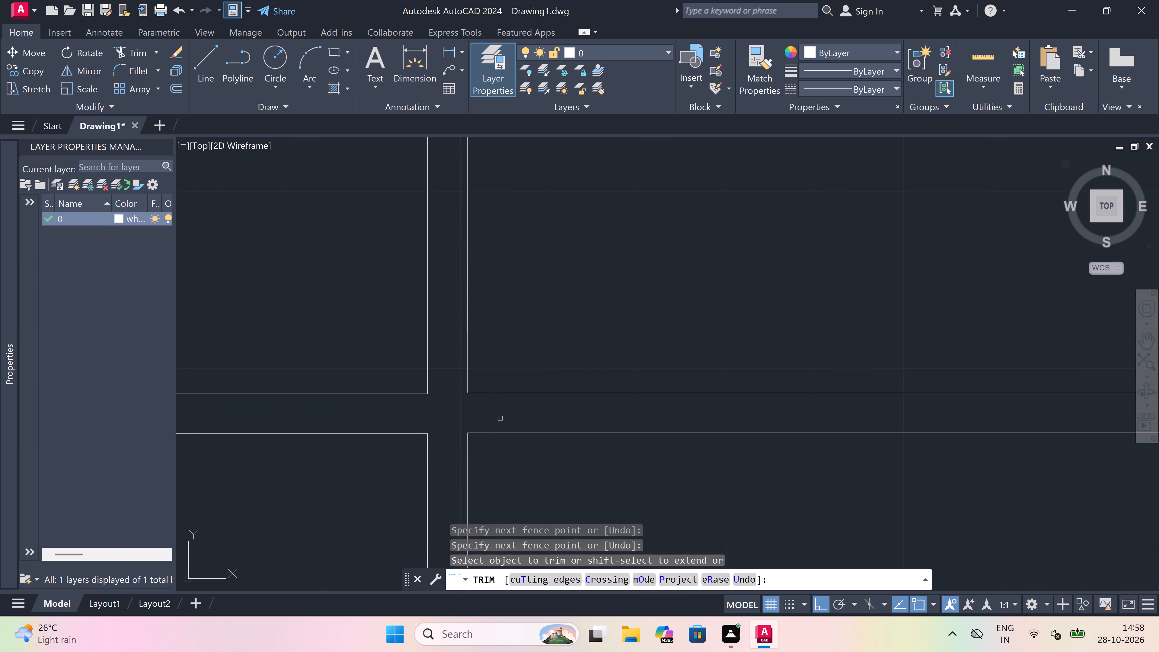
{"action": "key", "text": "Escape"}
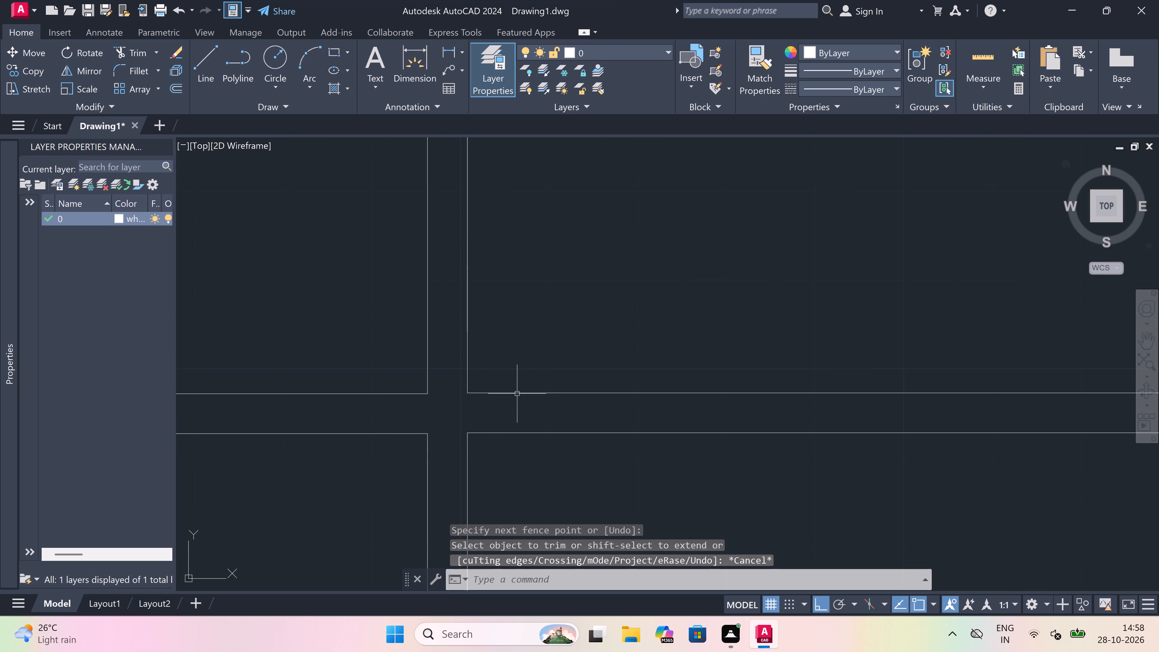
Trim the overlapping lines where both west-bay cross walls join the west outer wall, opening its inner line at each junction.
{"action": "scroll", "coordinate": [549, 408], "scroll_direction": "down", "scroll_amount": 3}
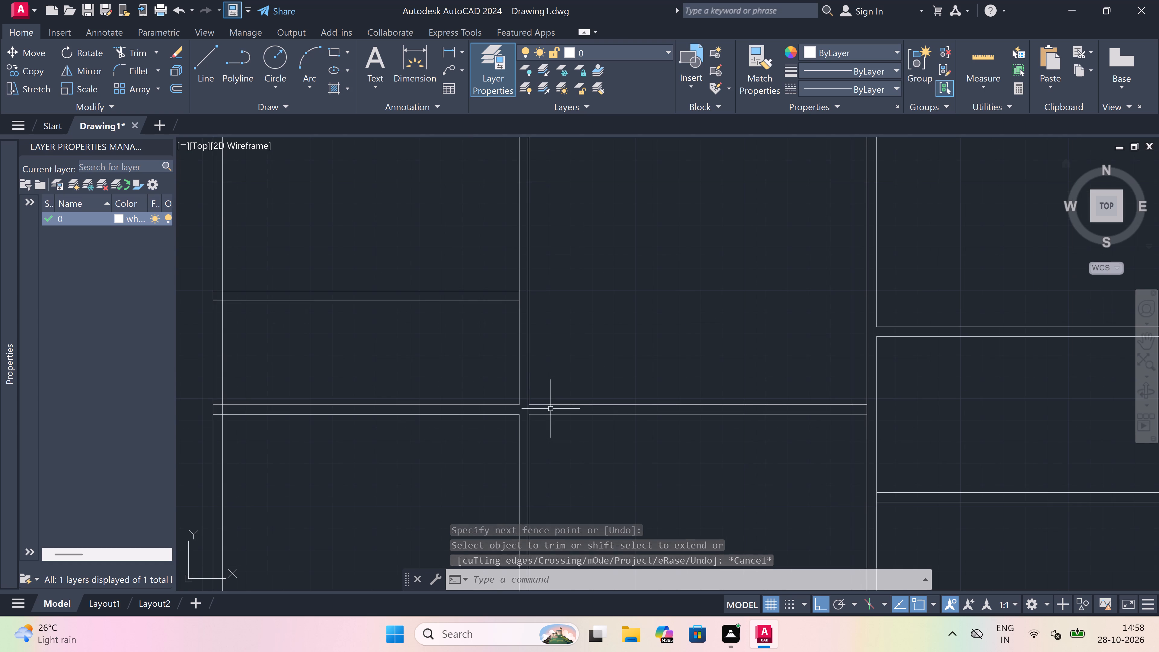
{"action": "scroll", "coordinate": [615, 365], "scroll_direction": "down", "scroll_amount": 3}
{"action": "scroll", "coordinate": [562, 339], "scroll_direction": "up", "scroll_amount": 2}
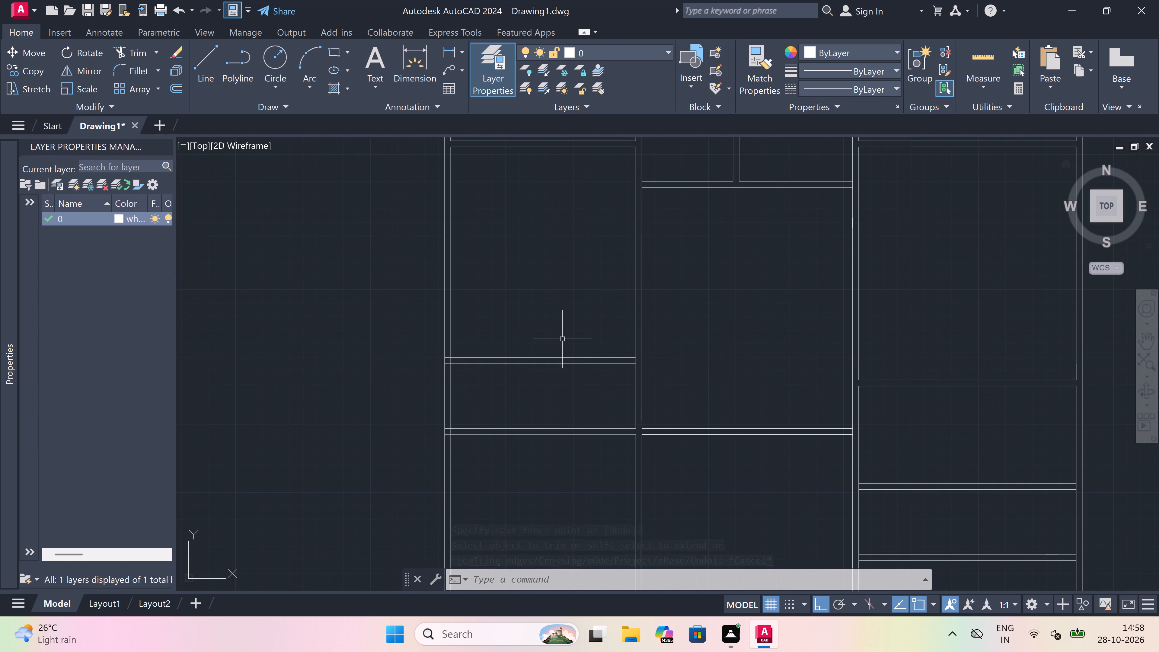
{"action": "key", "text": "space"}
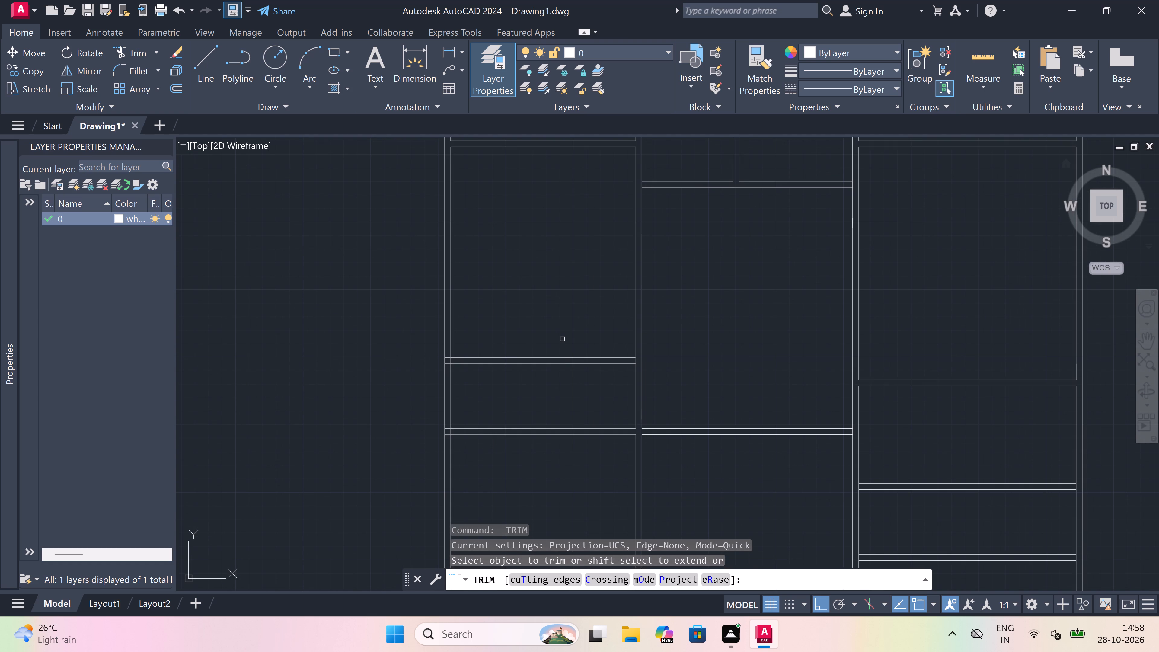
{"action": "scroll", "coordinate": [449, 356], "scroll_direction": "up", "scroll_amount": 3}
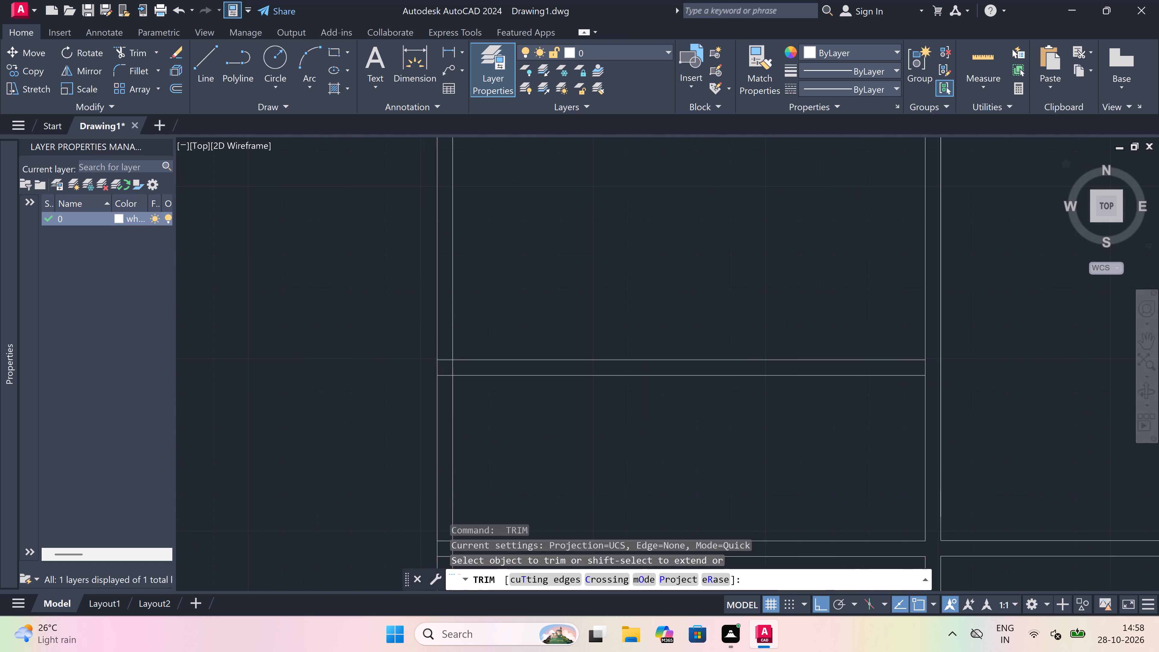
{"action": "left_click", "coordinate": [448, 343]}
{"action": "scroll", "coordinate": [440, 392], "scroll_direction": "down", "scroll_amount": 4}
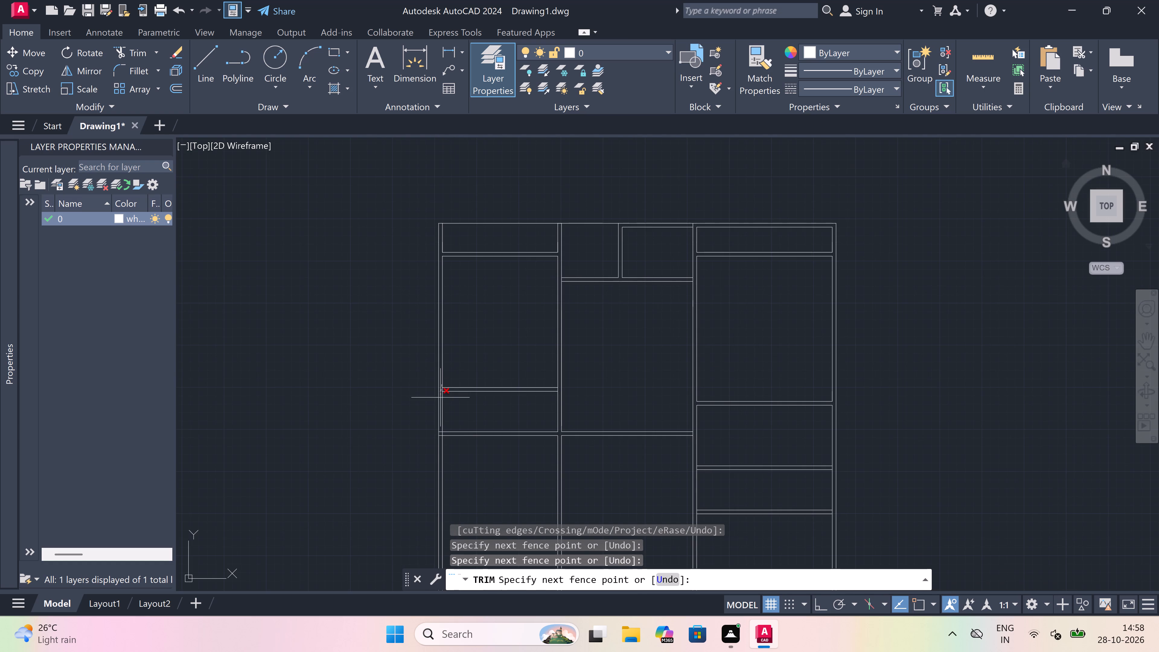
{"action": "scroll", "coordinate": [445, 444], "scroll_direction": "up", "scroll_amount": 3}
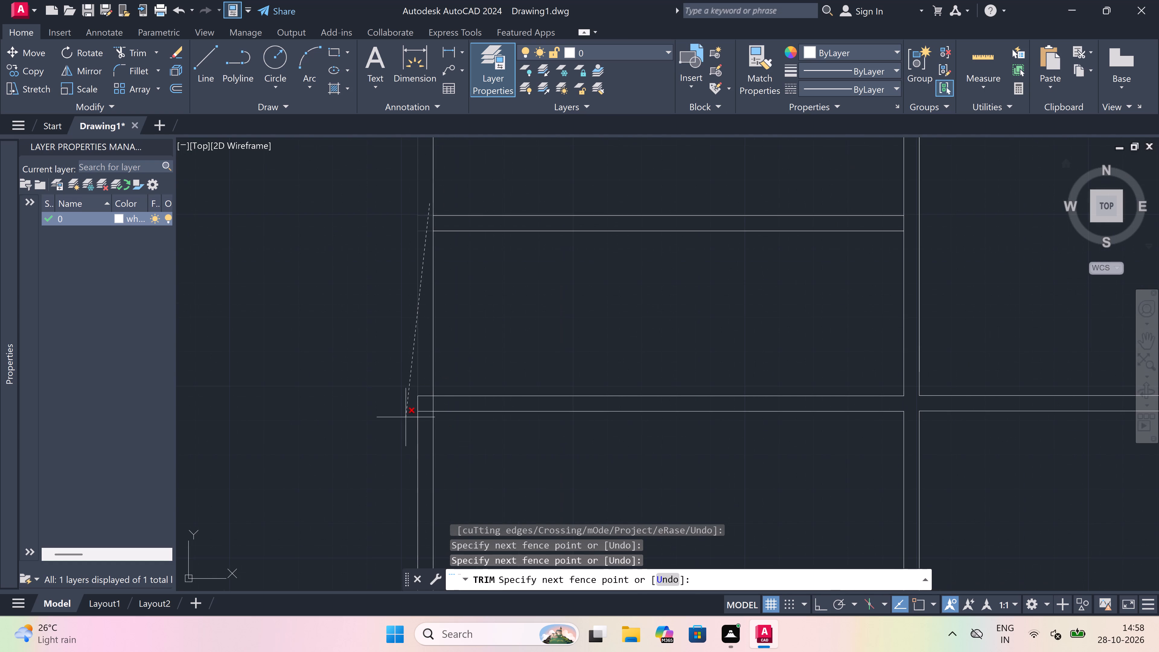
{"action": "left_click", "coordinate": [420, 418]}
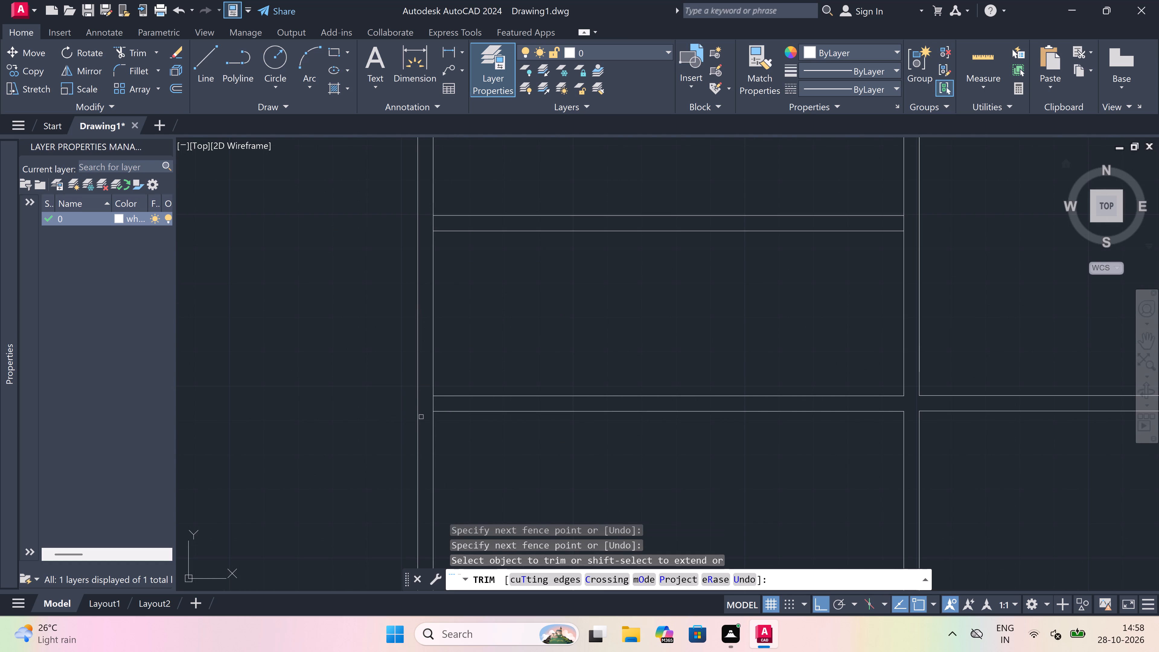
{"action": "left_click", "coordinate": [426, 407]}
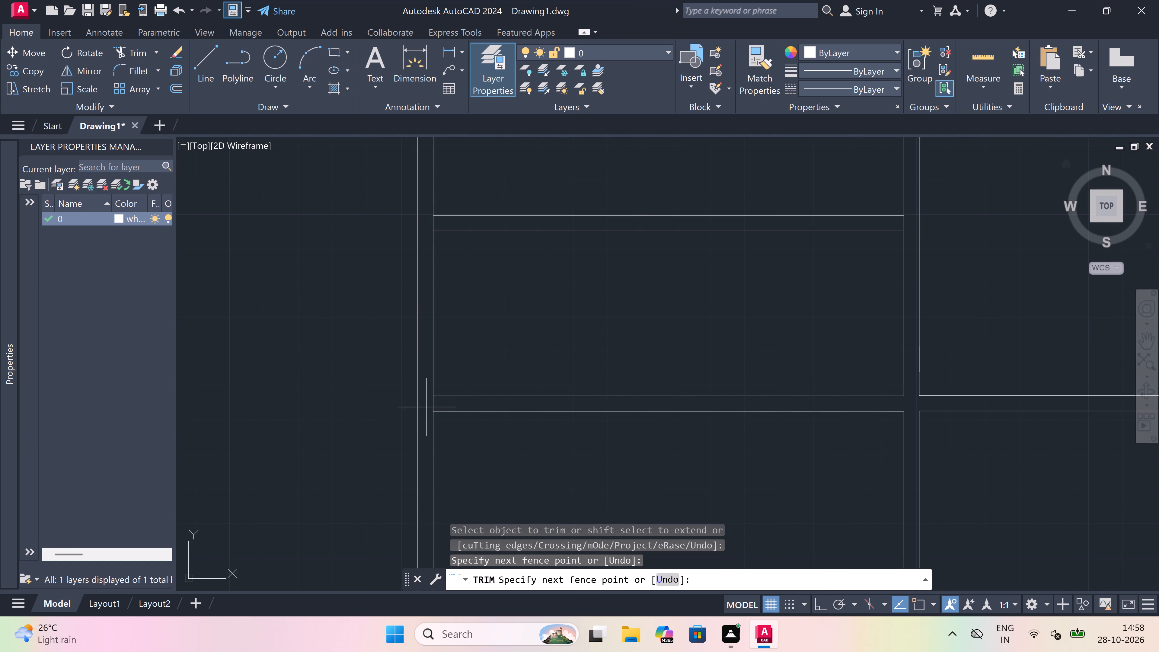
{"action": "left_click", "coordinate": [440, 398]}
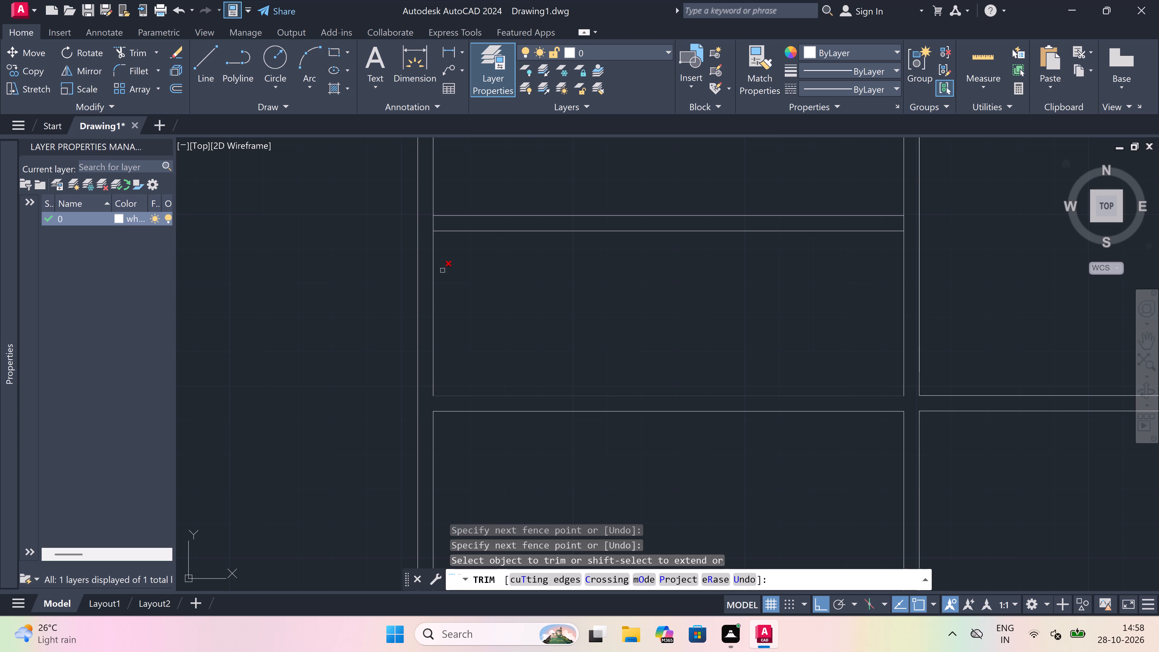
{"action": "scroll", "coordinate": [448, 293], "scroll_direction": "down", "scroll_amount": 1}
{"action": "scroll", "coordinate": [442, 269], "scroll_direction": "up", "scroll_amount": 2}
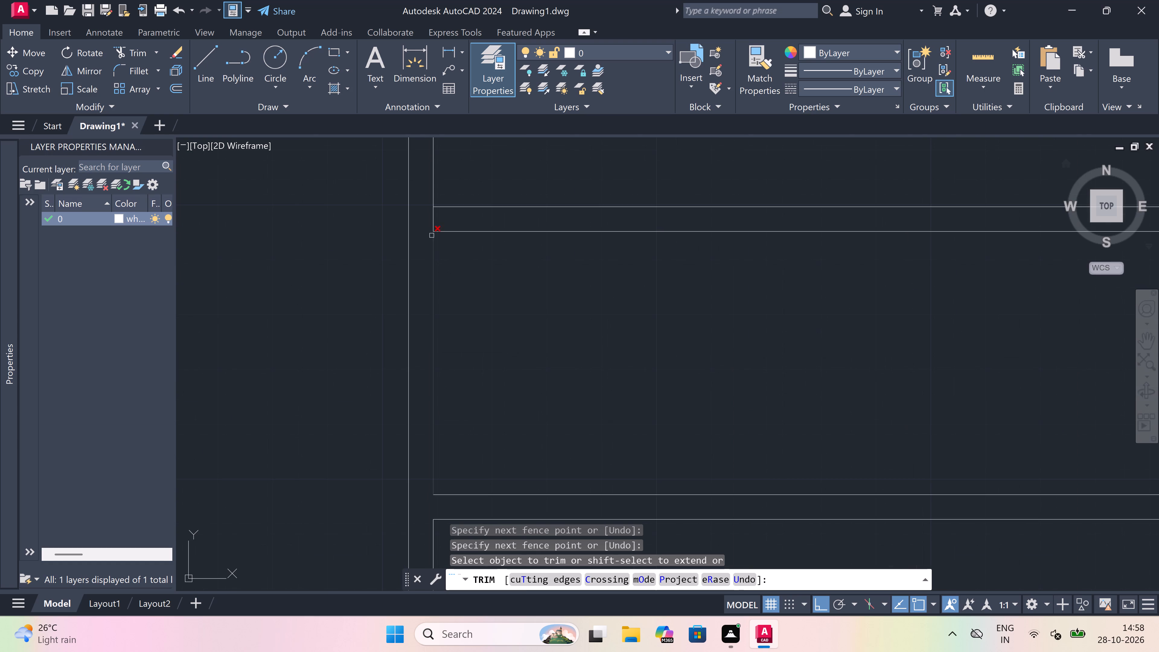
{"action": "left_click", "coordinate": [434, 214]}
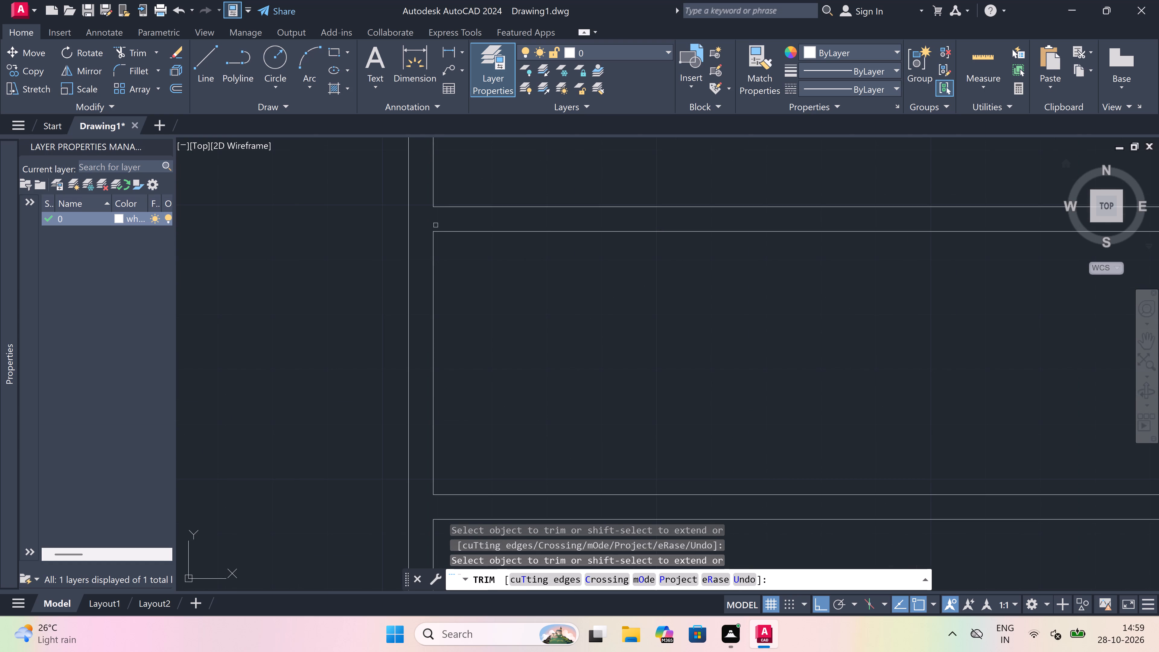
{"action": "scroll", "coordinate": [439, 234], "scroll_direction": "down", "scroll_amount": 3}
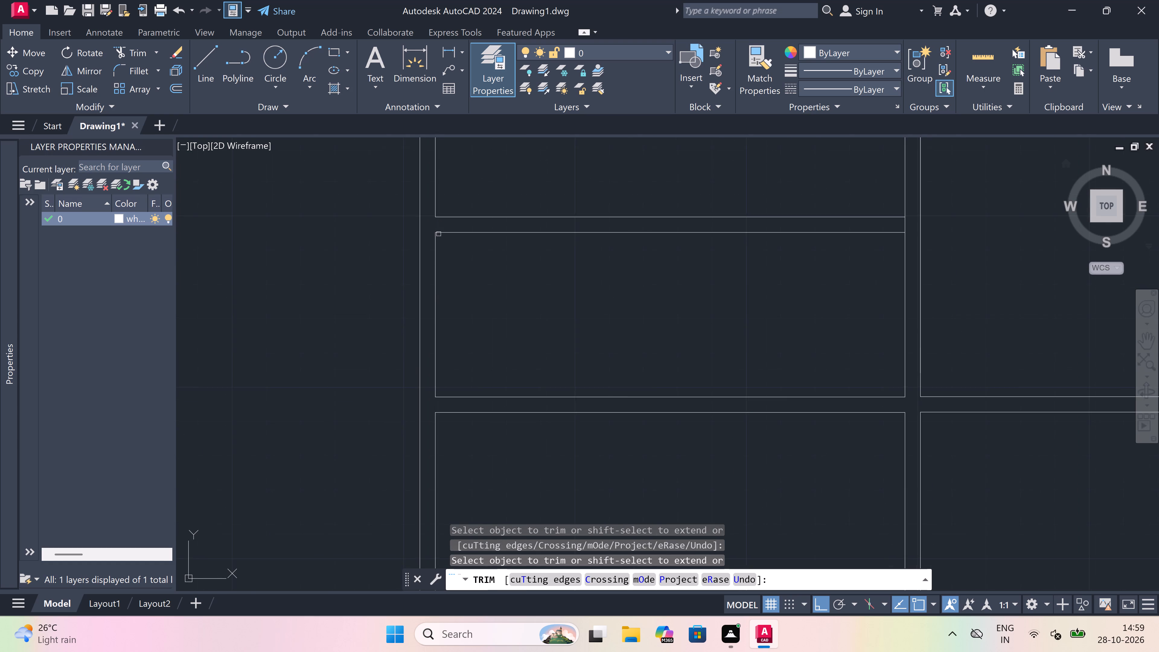
{"action": "scroll", "coordinate": [498, 309], "scroll_direction": "down", "scroll_amount": 2}
{"action": "scroll", "coordinate": [558, 251], "scroll_direction": "up", "scroll_amount": 1}
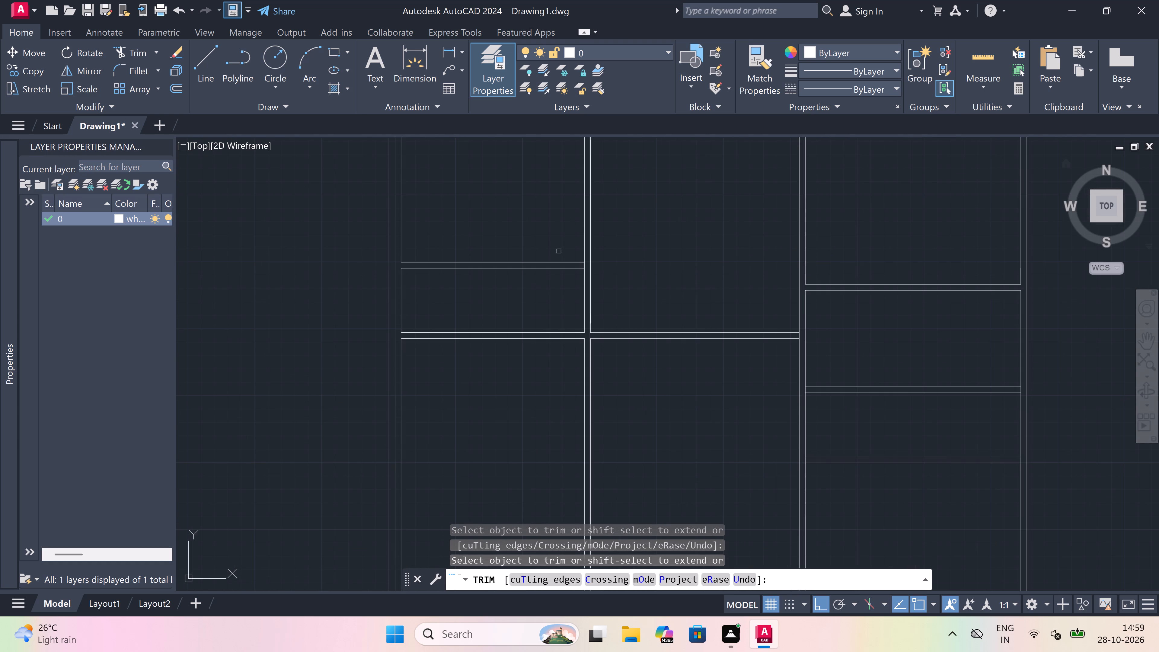
{"action": "key", "text": "Escape"}
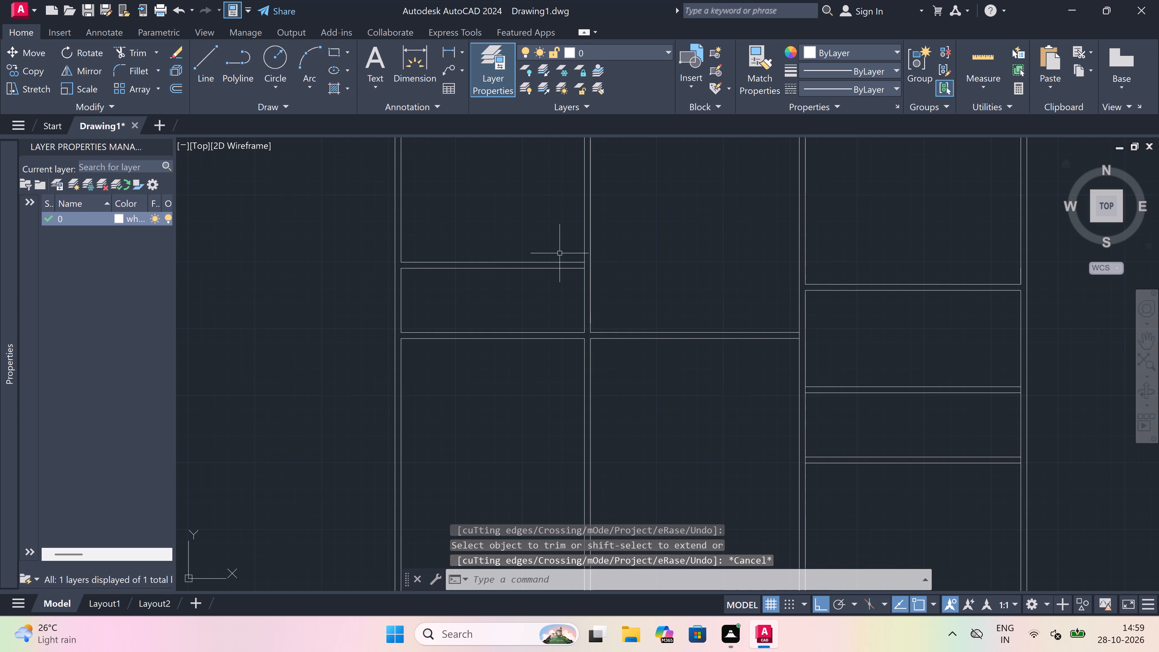
Look over the whole floor plan and the west bay's wall junctions.
{"action": "scroll", "coordinate": [559, 263], "scroll_direction": "down", "scroll_amount": 3}
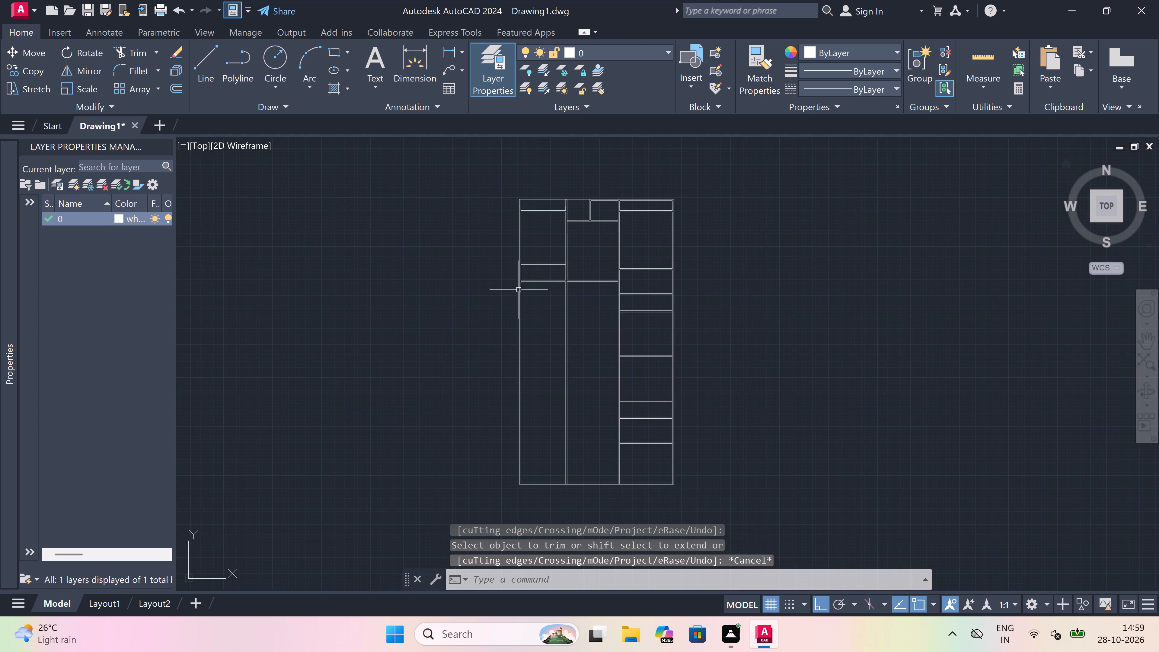
{"action": "scroll", "coordinate": [535, 254], "scroll_direction": "up", "scroll_amount": 3}
{"action": "scroll", "coordinate": [528, 280], "scroll_direction": "down", "scroll_amount": 2}
{"action": "scroll", "coordinate": [528, 280], "scroll_direction": "up", "scroll_amount": 2}
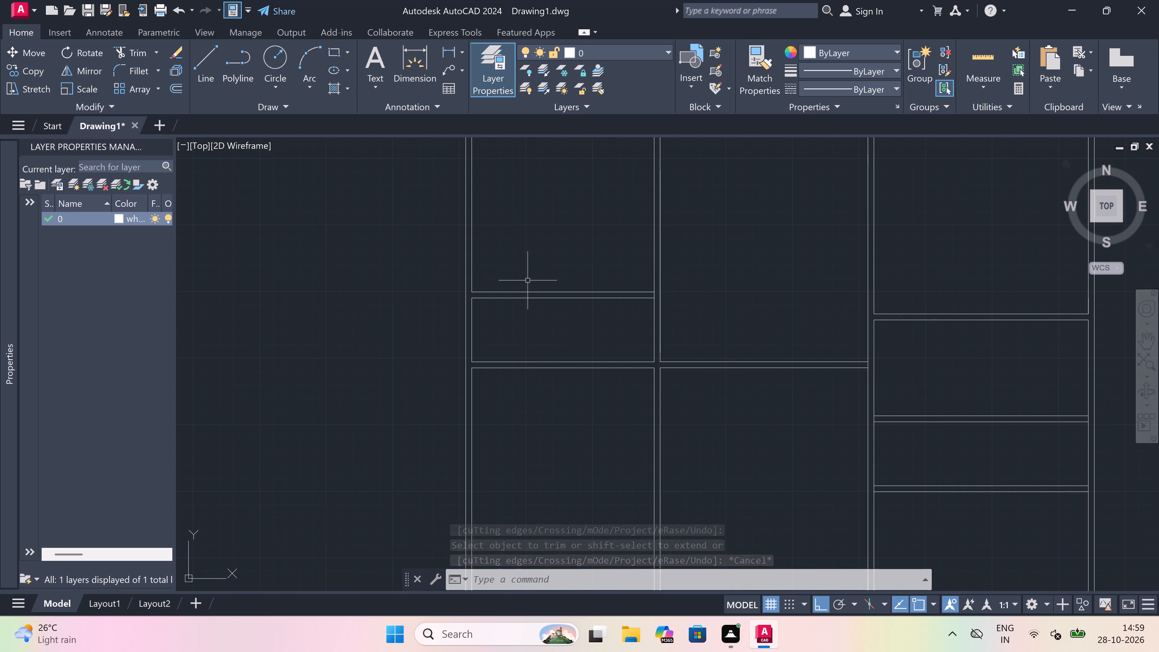
{"action": "scroll", "coordinate": [515, 304], "scroll_direction": "up", "scroll_amount": 1}
{"action": "scroll", "coordinate": [515, 304], "scroll_direction": "down", "scroll_amount": 3}
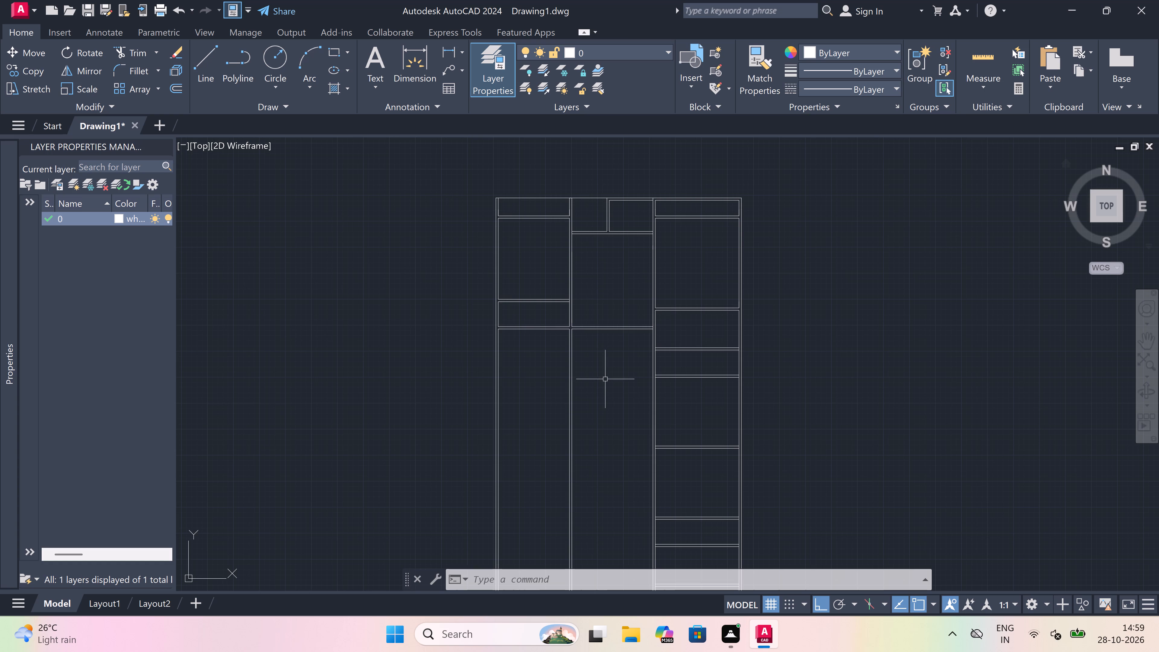
{"action": "scroll", "coordinate": [607, 379], "scroll_direction": "down", "scroll_amount": 1}
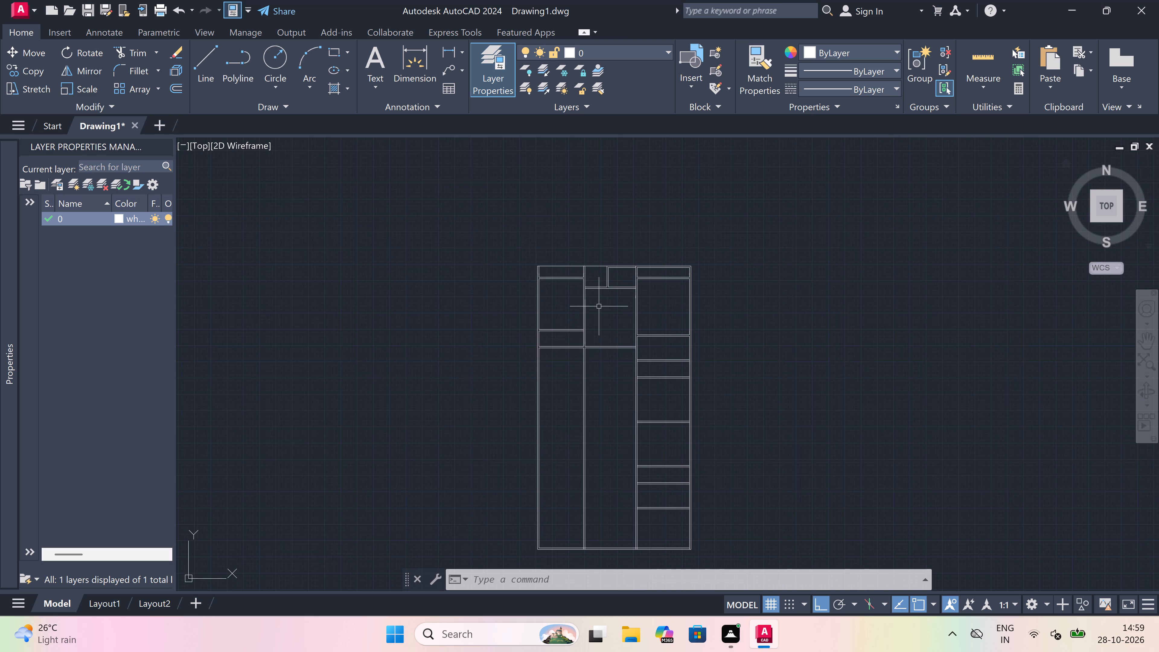
{"action": "scroll", "coordinate": [599, 306], "scroll_direction": "down", "scroll_amount": 1}
{"action": "scroll", "coordinate": [599, 306], "scroll_direction": "up", "scroll_amount": 1}
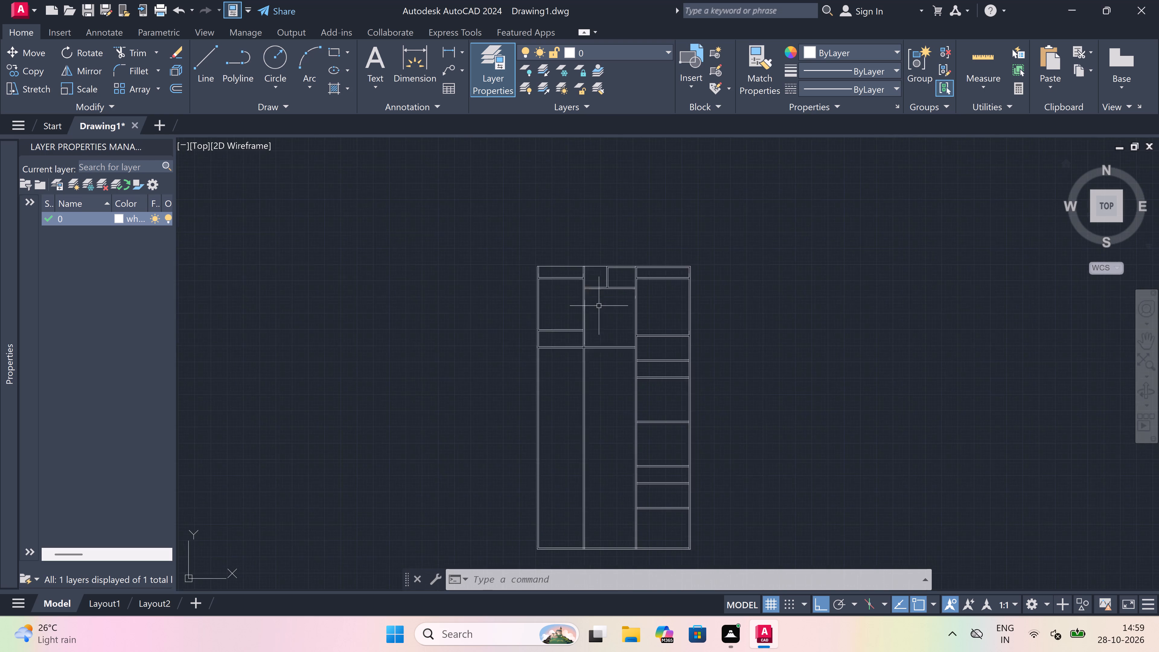
{"action": "scroll", "coordinate": [599, 306], "scroll_direction": "up", "scroll_amount": 1}
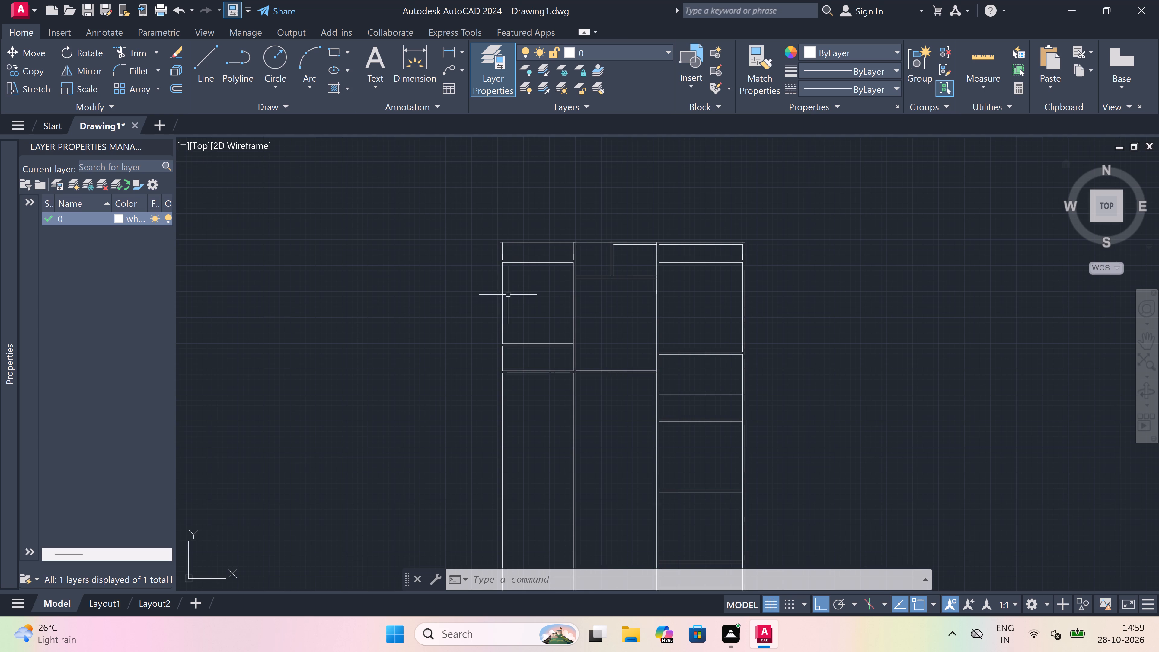
Draw a line from the southwest inner corner of the west bay's 4' strip 6' east and north to the upper cross wall.
{"action": "scroll", "coordinate": [538, 297], "scroll_direction": "up", "scroll_amount": 1}
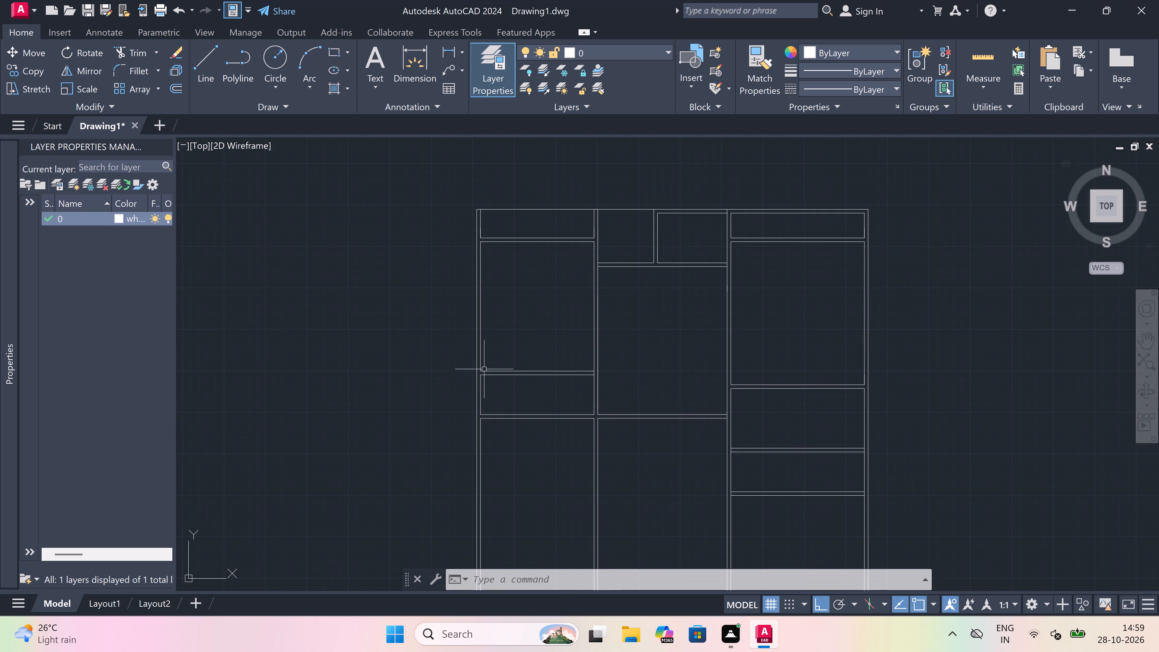
{"action": "scroll", "coordinate": [484, 369], "scroll_direction": "up", "scroll_amount": 2}
{"action": "type", "text": "l"}
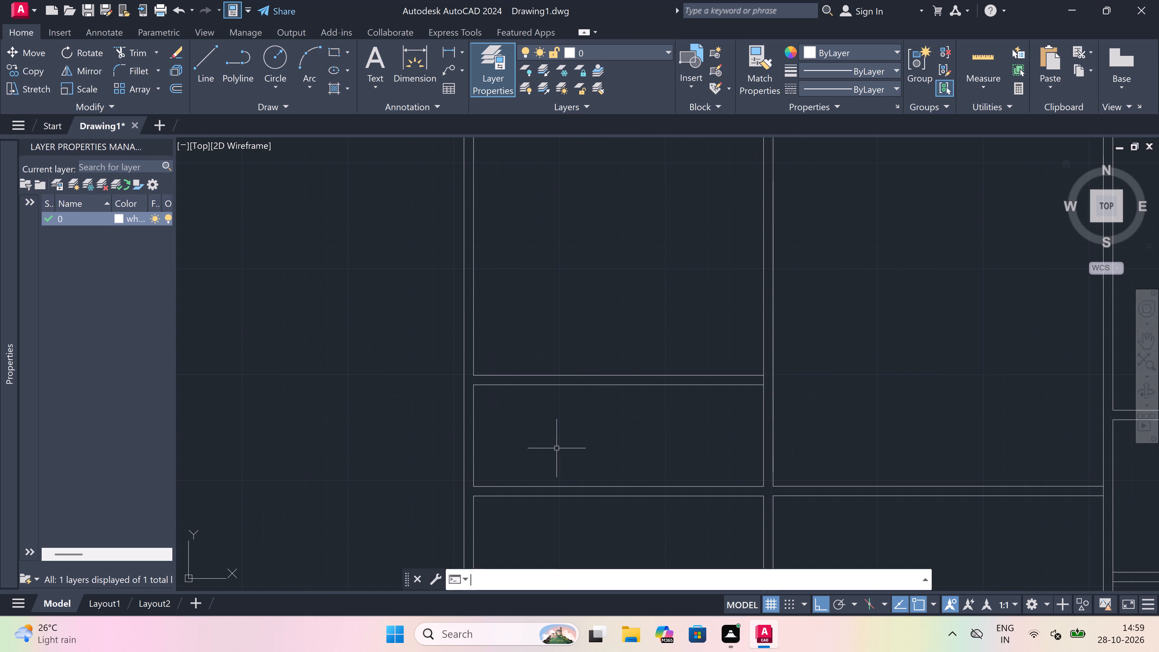
{"action": "key", "text": "space"}
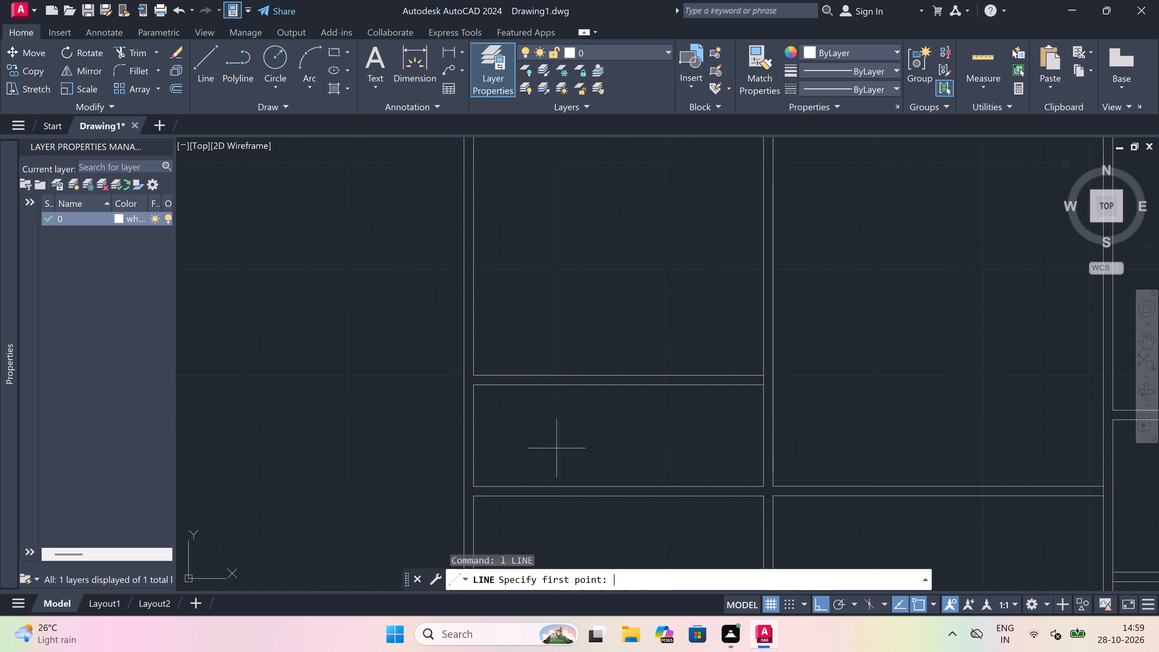
{"action": "scroll", "coordinate": [499, 471], "scroll_direction": "up", "scroll_amount": 2}
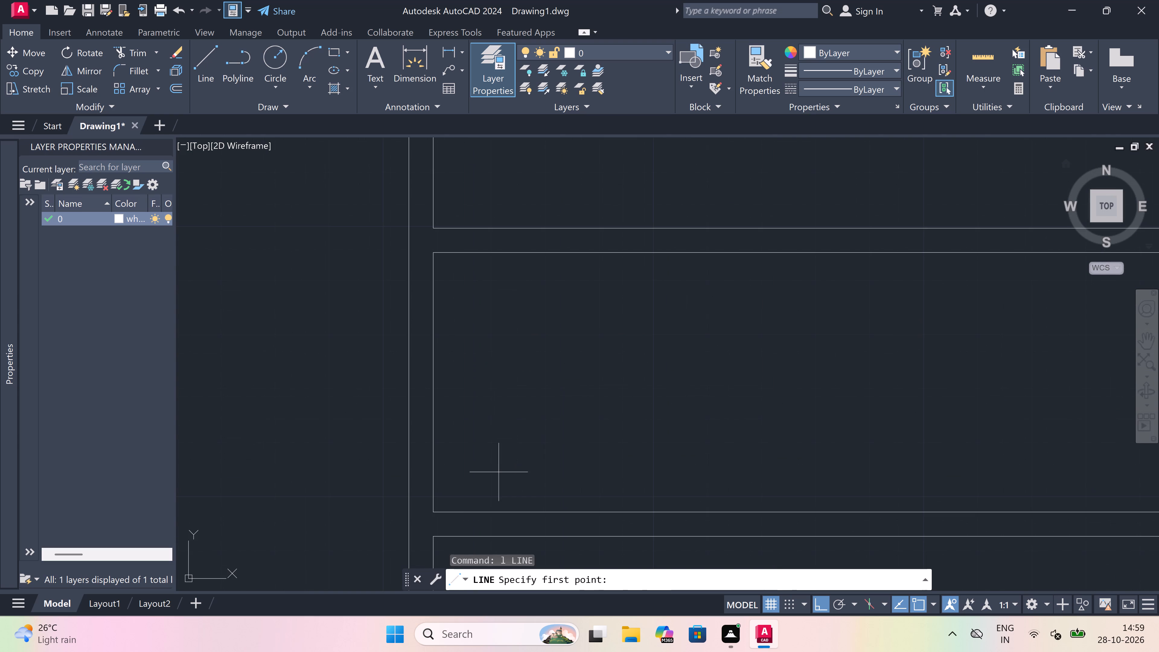
{"action": "left_click_drag", "start_coordinate": [436, 516], "coordinate": [473, 525]}
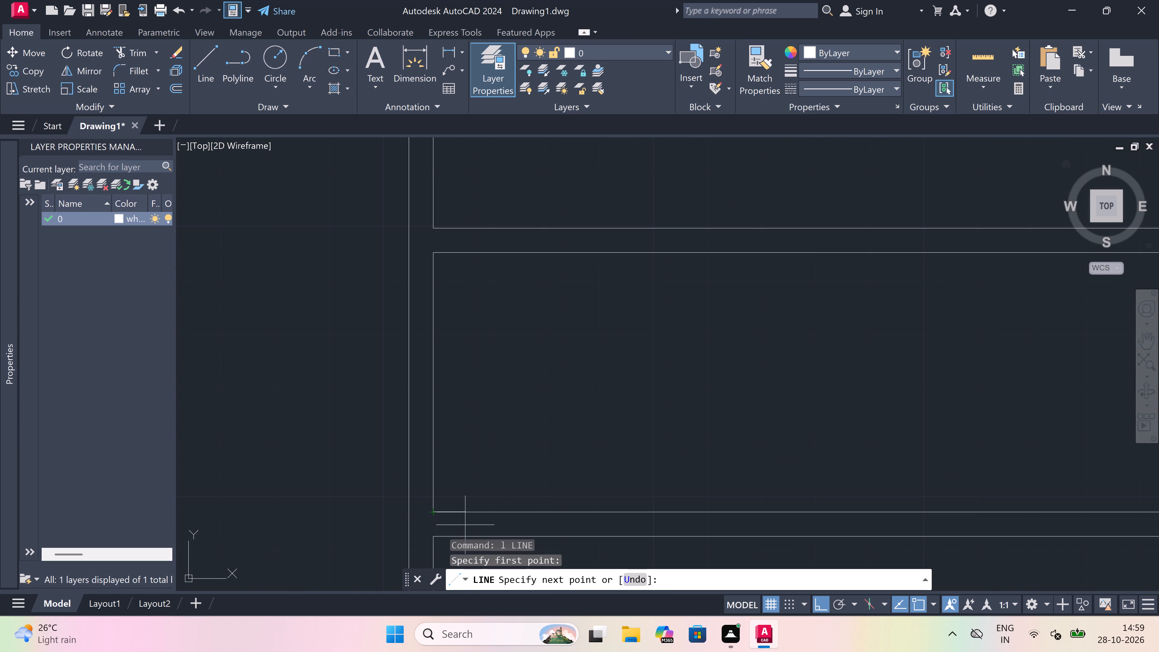
{"action": "type", "text": "6'"}
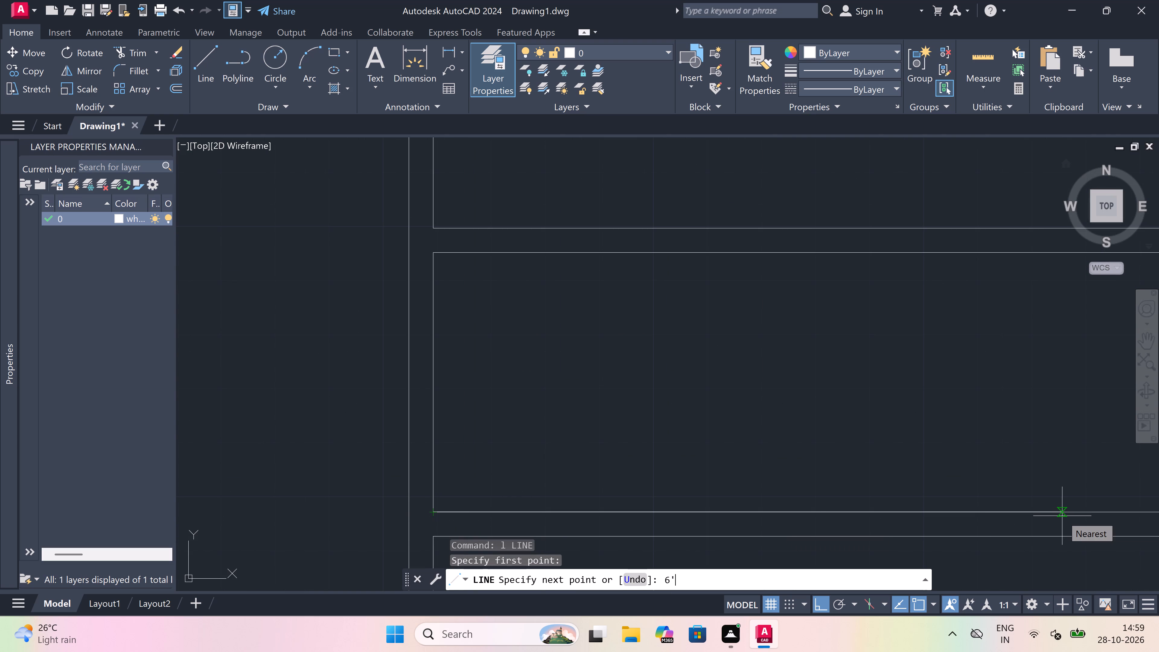
{"action": "key", "text": "space"}
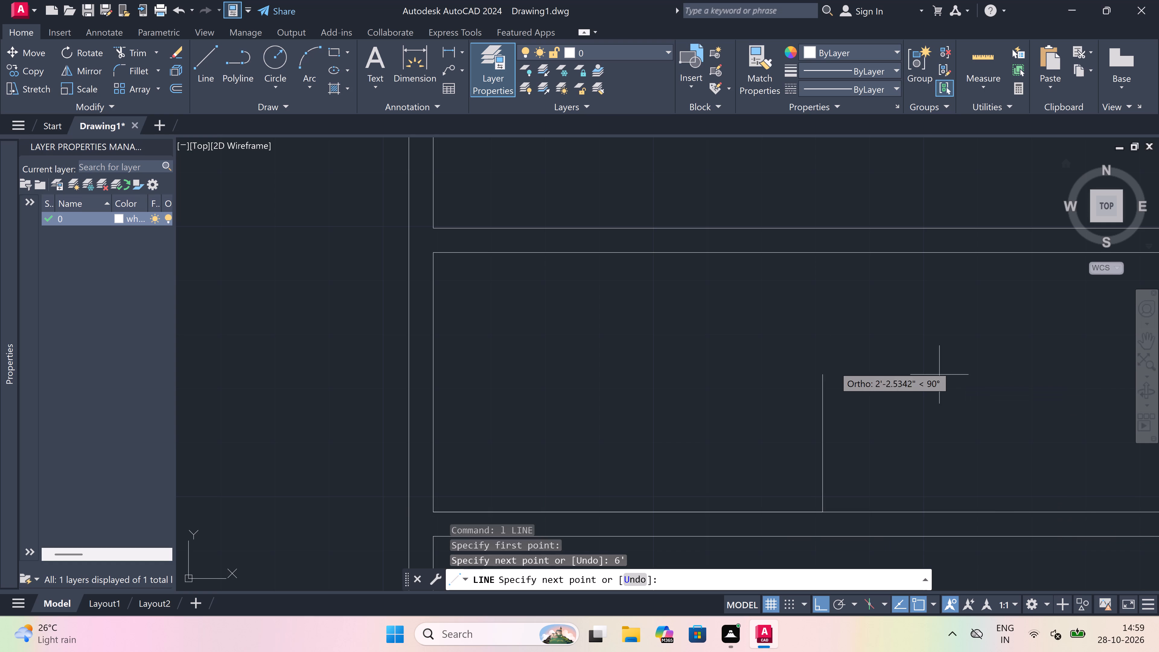
{"action": "scroll", "coordinate": [833, 366], "scroll_direction": "down", "scroll_amount": 3}
{"action": "scroll", "coordinate": [833, 326], "scroll_direction": "up", "scroll_amount": 3}
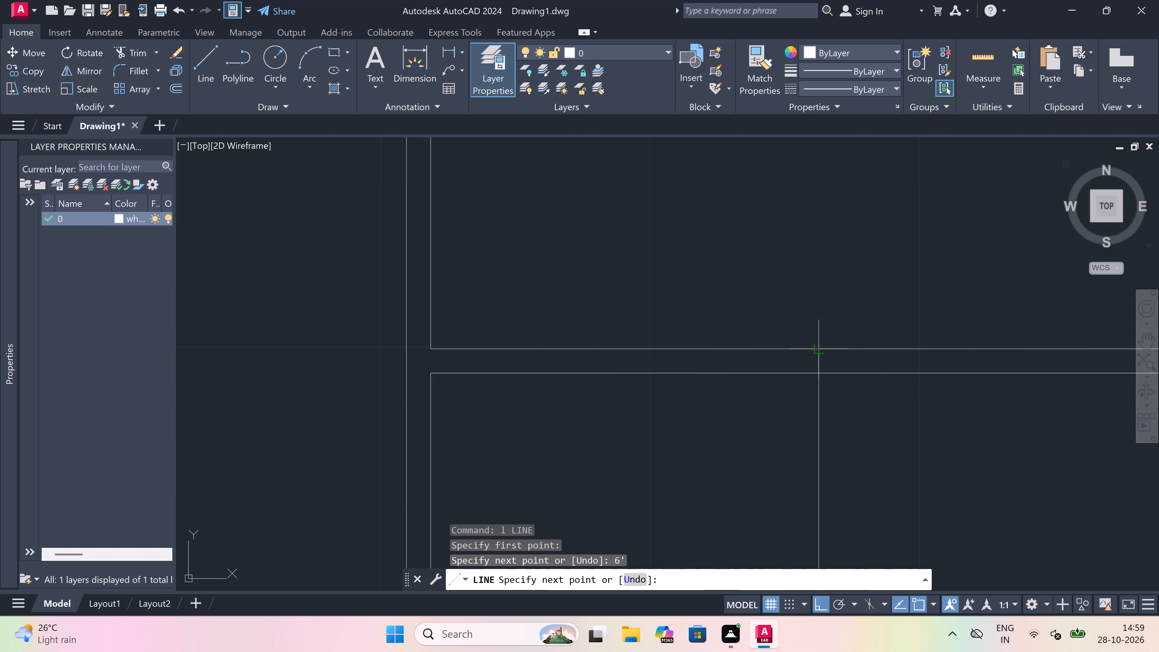
{"action": "left_click_drag", "start_coordinate": [822, 373], "coordinate": [827, 373]}
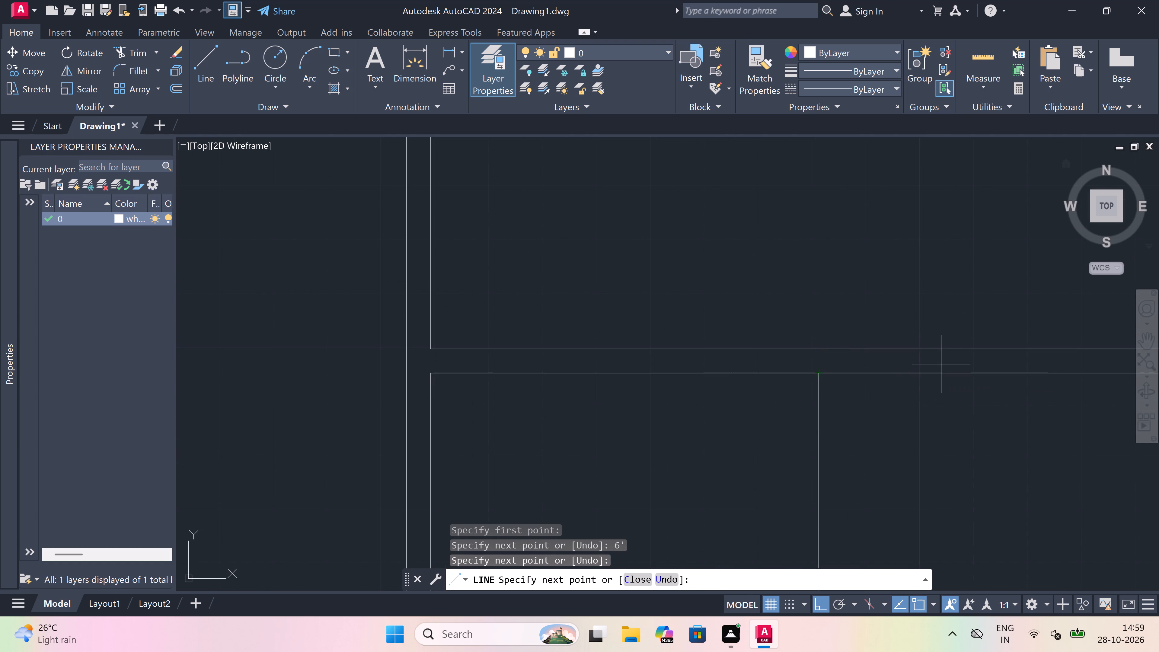
Continue the line 4.5" east and south to the lower cross wall's southern line as the partition's second face.
{"action": "key", "text": "4"}
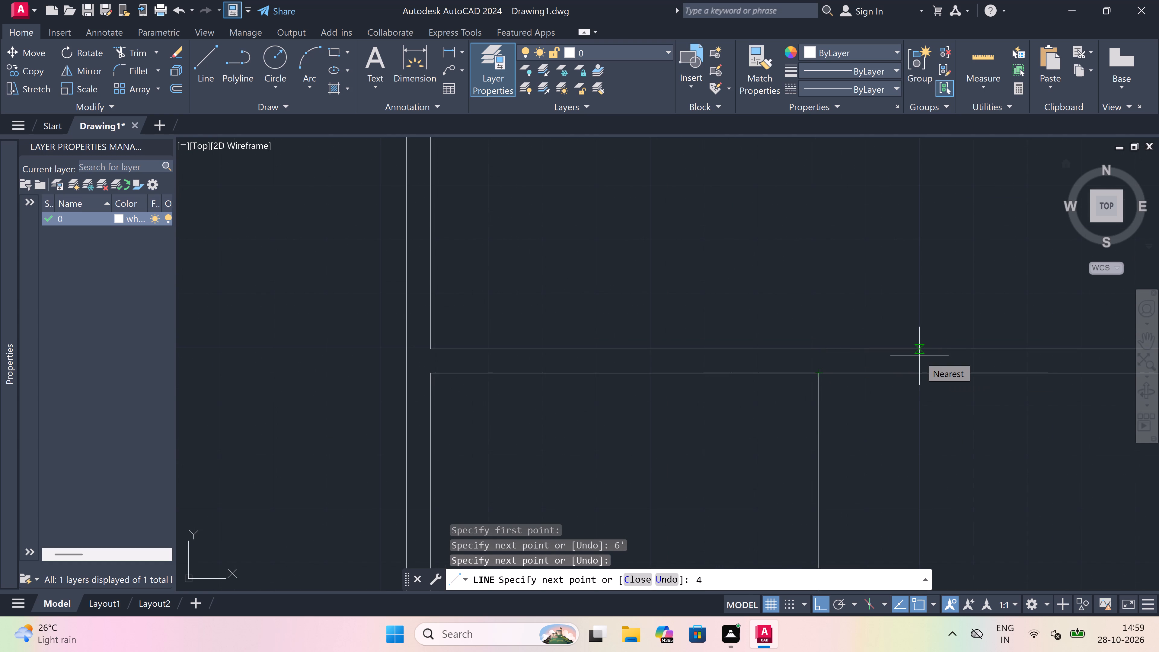
{"action": "type", "text": ".5"}
{"action": "type", "text": "\""}
{"action": "key", "text": "space"}
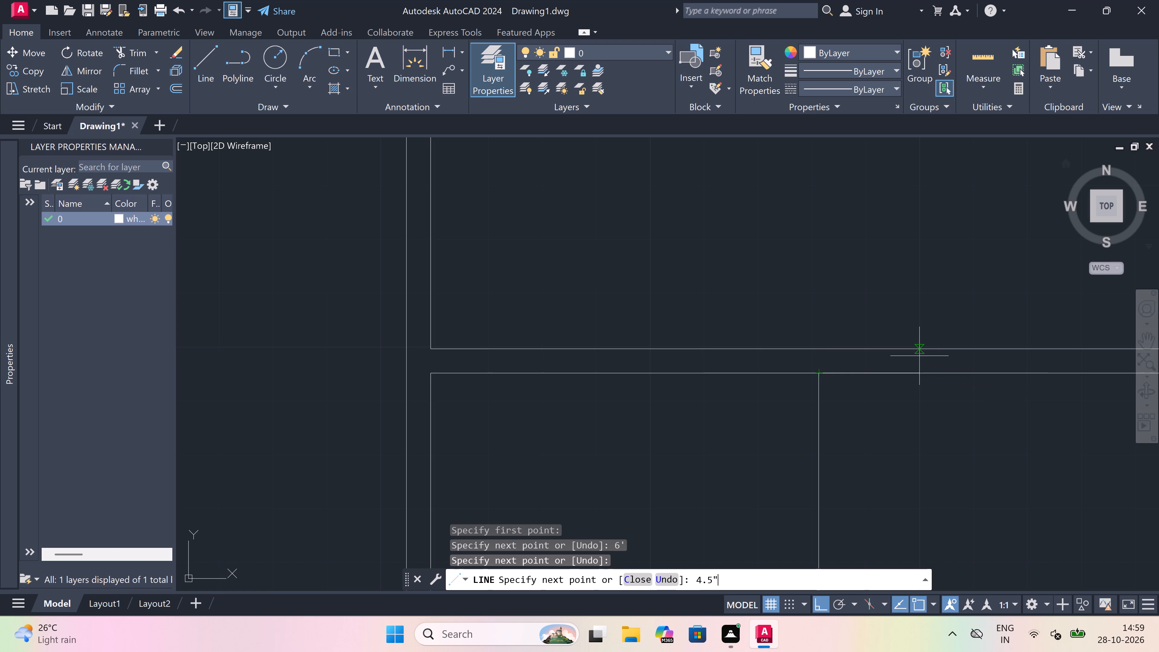
{"action": "scroll", "coordinate": [919, 353], "scroll_direction": "down", "scroll_amount": 2}
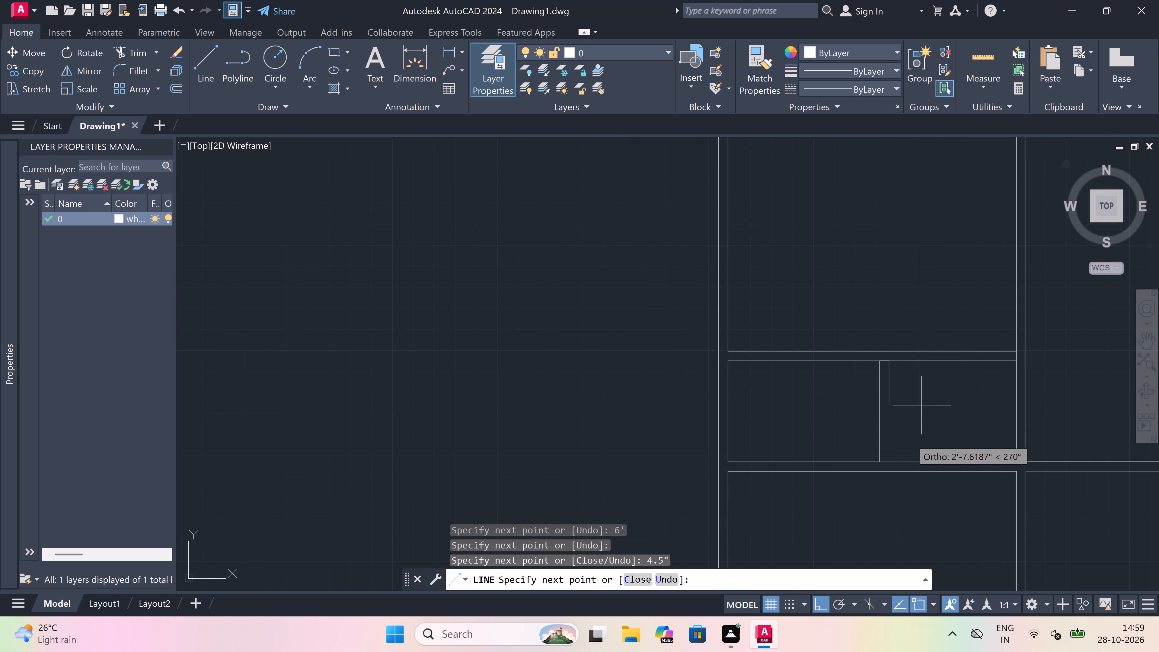
{"action": "scroll", "coordinate": [911, 441], "scroll_direction": "up", "scroll_amount": 3}
{"action": "scroll", "coordinate": [782, 386], "scroll_direction": "down", "scroll_amount": 1}
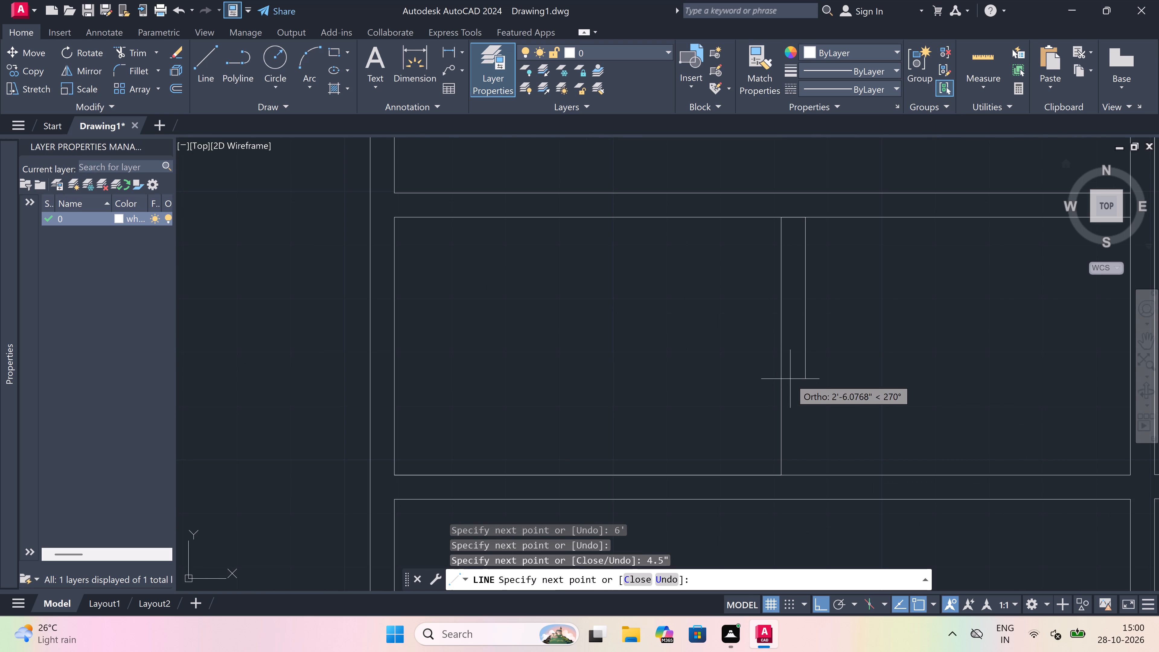
{"action": "scroll", "coordinate": [790, 379], "scroll_direction": "down", "scroll_amount": 3}
{"action": "scroll", "coordinate": [805, 412], "scroll_direction": "up", "scroll_amount": 3}
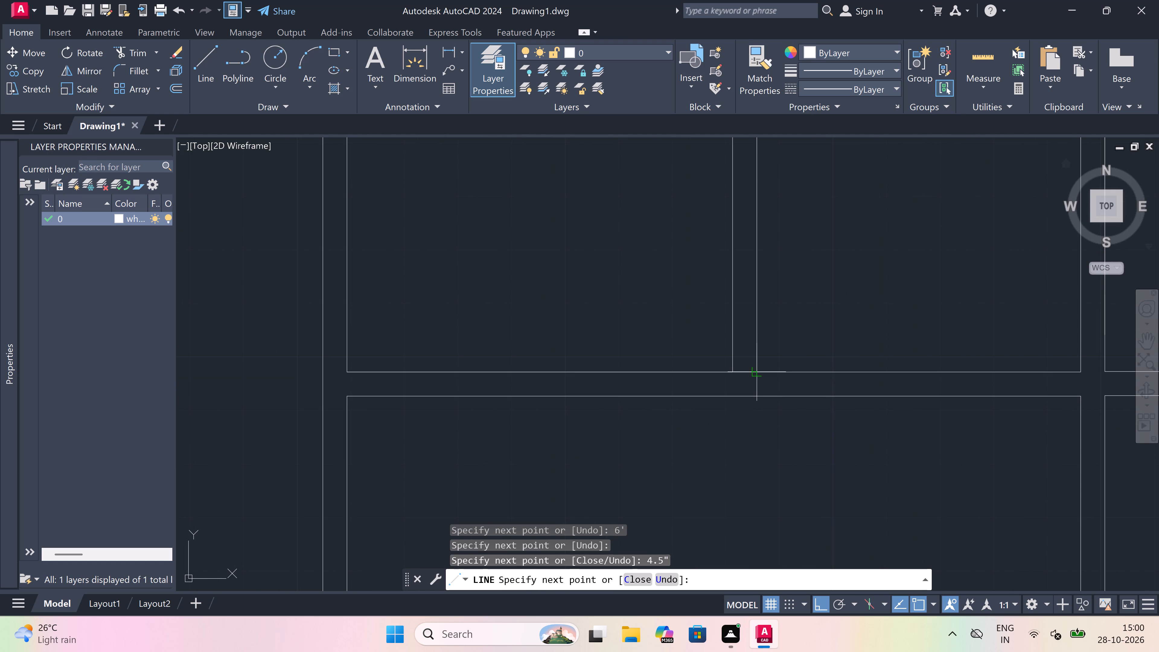
{"action": "scroll", "coordinate": [755, 391], "scroll_direction": "up", "scroll_amount": 3}
{"action": "left_click", "coordinate": [755, 416]}
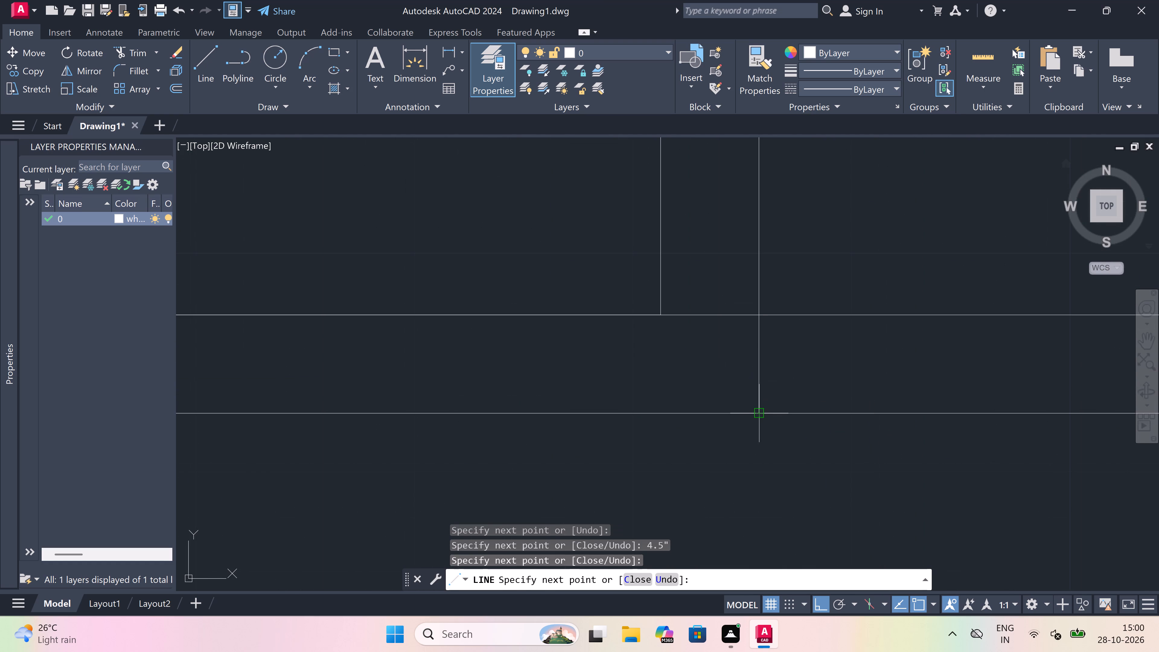
{"action": "key", "text": "Escape"}
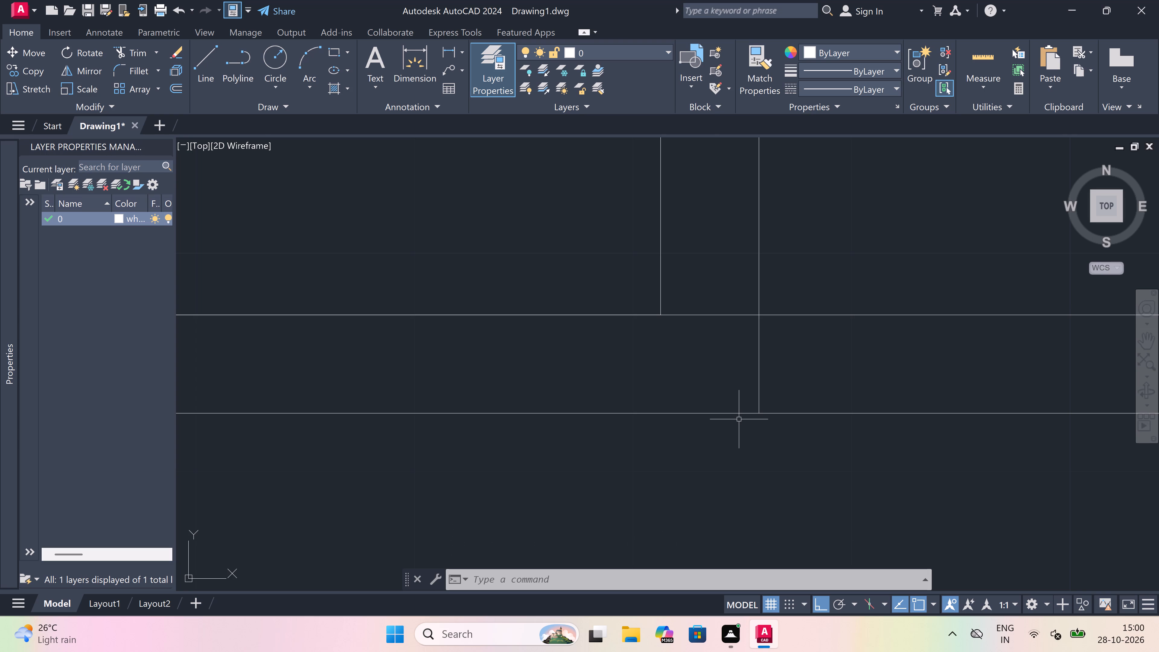
Extend the west face of the wall between the west and middle bays across the gap at the lower cross wall.
{"action": "scroll", "coordinate": [739, 419], "scroll_direction": "down", "scroll_amount": 3}
{"action": "scroll", "coordinate": [659, 391], "scroll_direction": "down", "scroll_amount": 3}
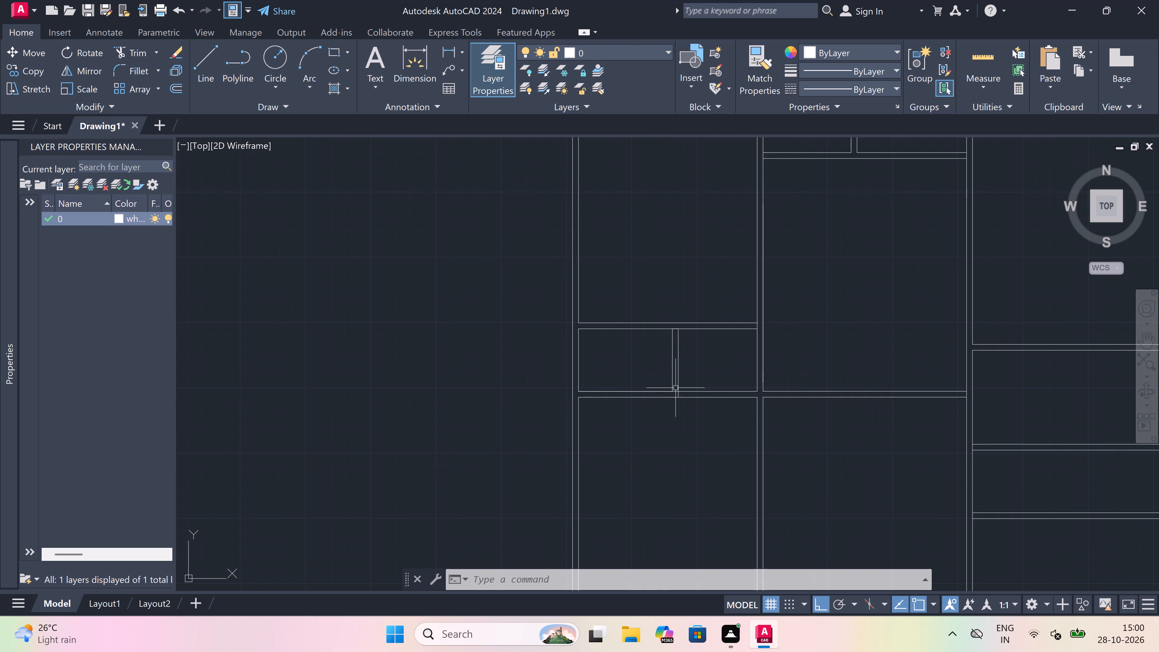
{"action": "scroll", "coordinate": [688, 369], "scroll_direction": "up", "scroll_amount": 2}
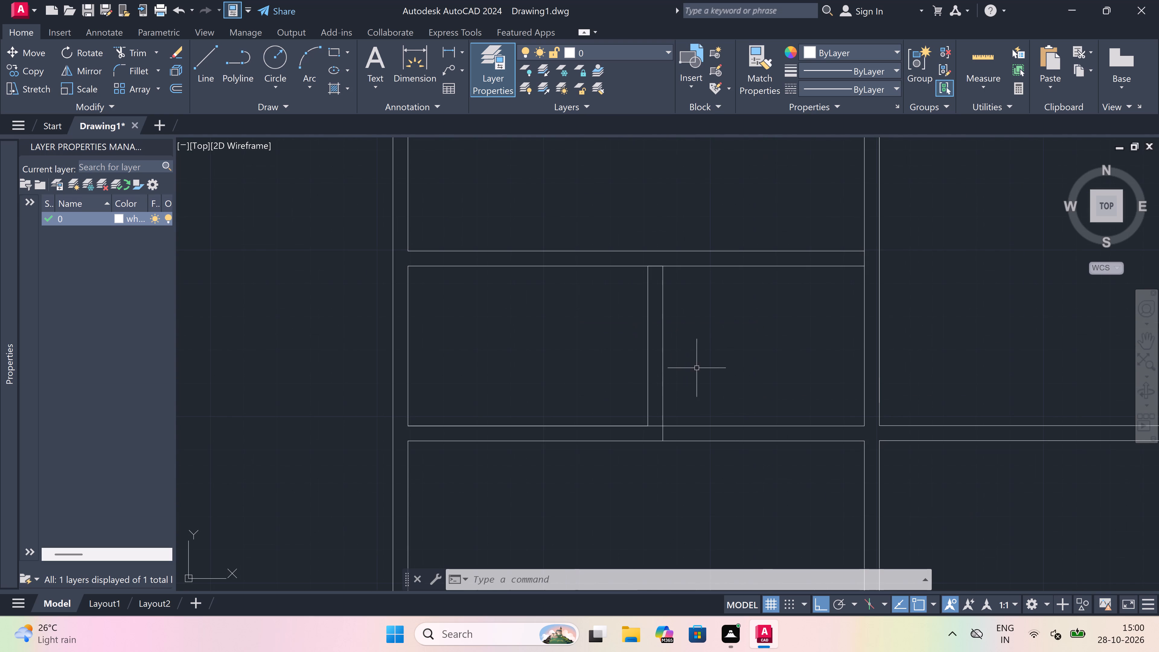
{"action": "type", "text": "ex"}
{"action": "key", "text": "space"}
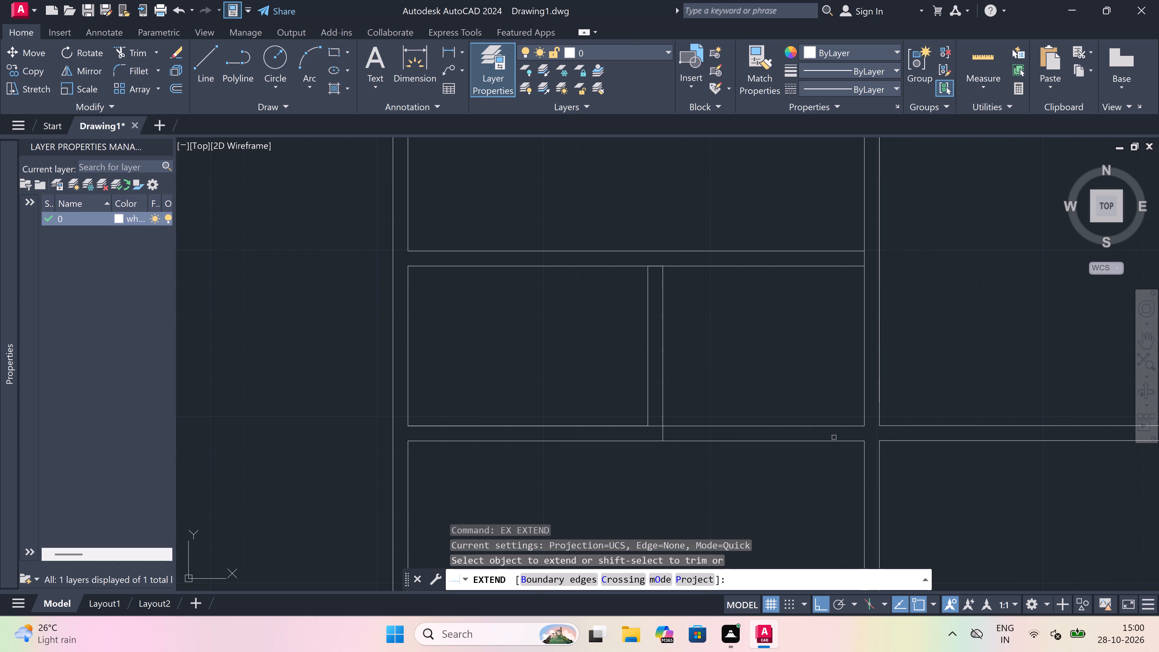
{"action": "left_click", "coordinate": [866, 446]}
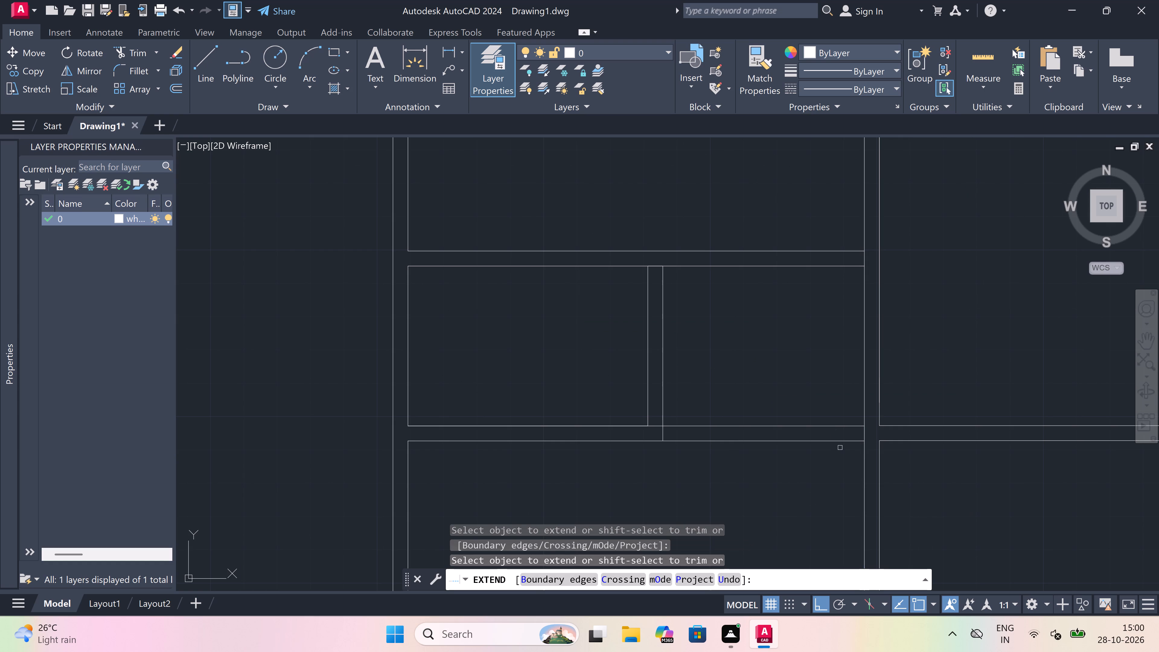
{"action": "key", "text": "Escape"}
Trim away both lines of the west bay's lower cross wall east of the new partition.
{"action": "type", "text": "tr"}
{"action": "key", "text": "space"}
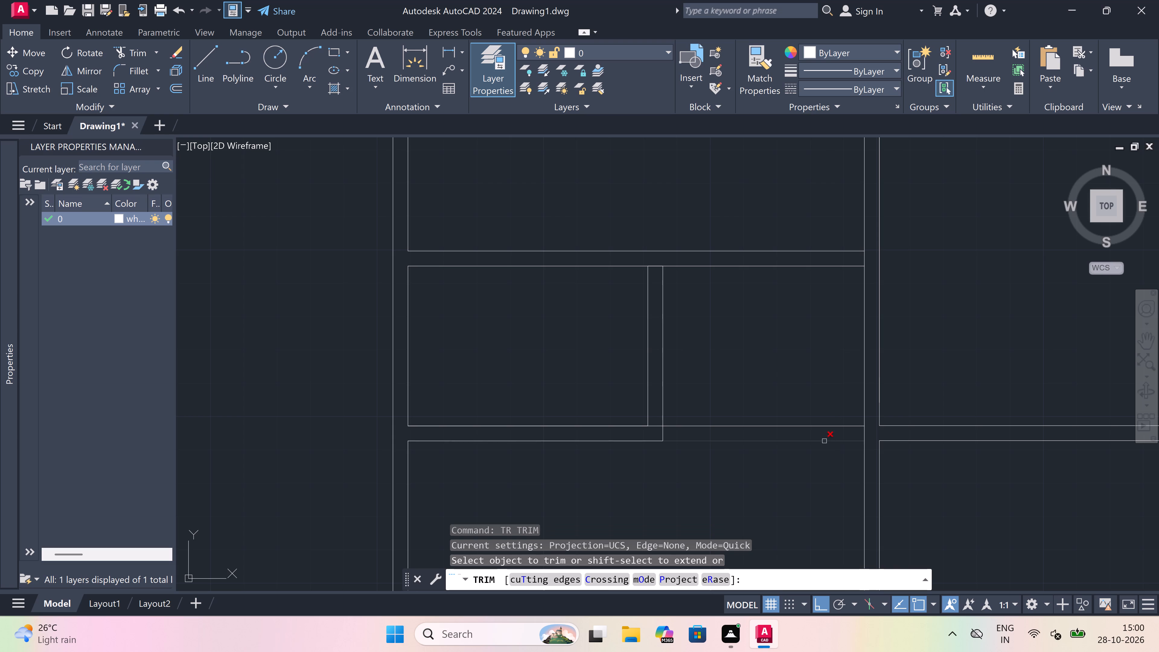
{"action": "left_click_drag", "start_coordinate": [794, 456], "coordinate": [795, 452]}
{"action": "left_click_drag", "start_coordinate": [789, 398], "coordinate": [783, 414]}
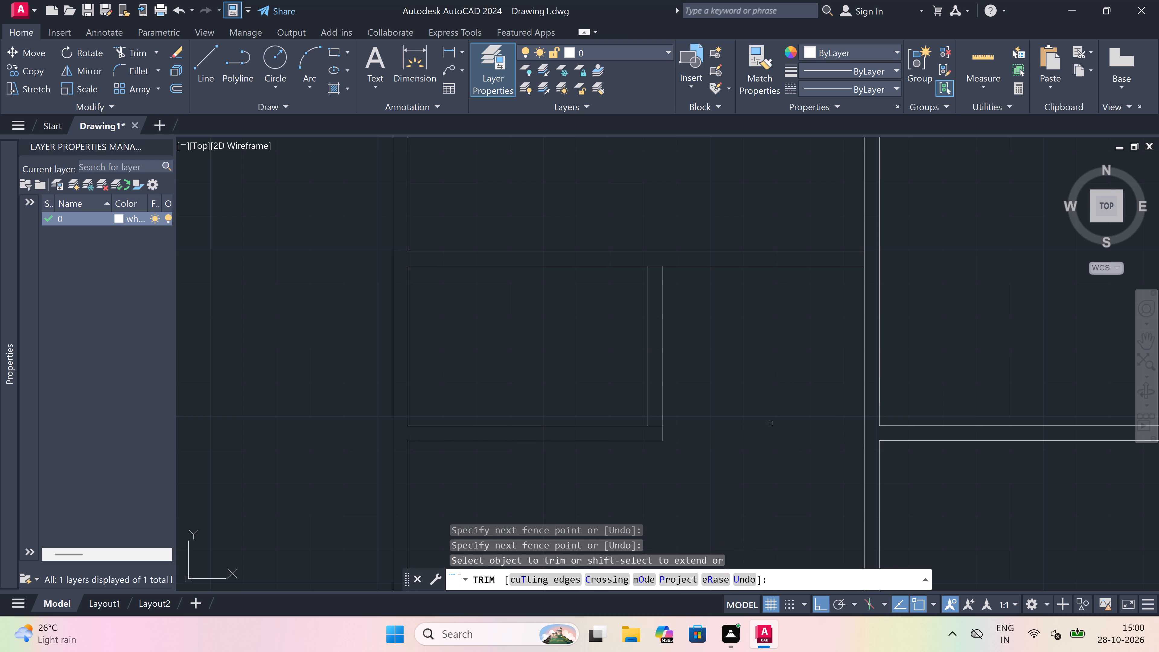
Trim the short line pieces between the partition's two faces where it meets the lower and upper cross walls.
{"action": "scroll", "coordinate": [659, 430], "scroll_direction": "up", "scroll_amount": 1}
{"action": "left_click_drag", "start_coordinate": [654, 434], "coordinate": [654, 425]}
{"action": "scroll", "coordinate": [650, 322], "scroll_direction": "down", "scroll_amount": 1}
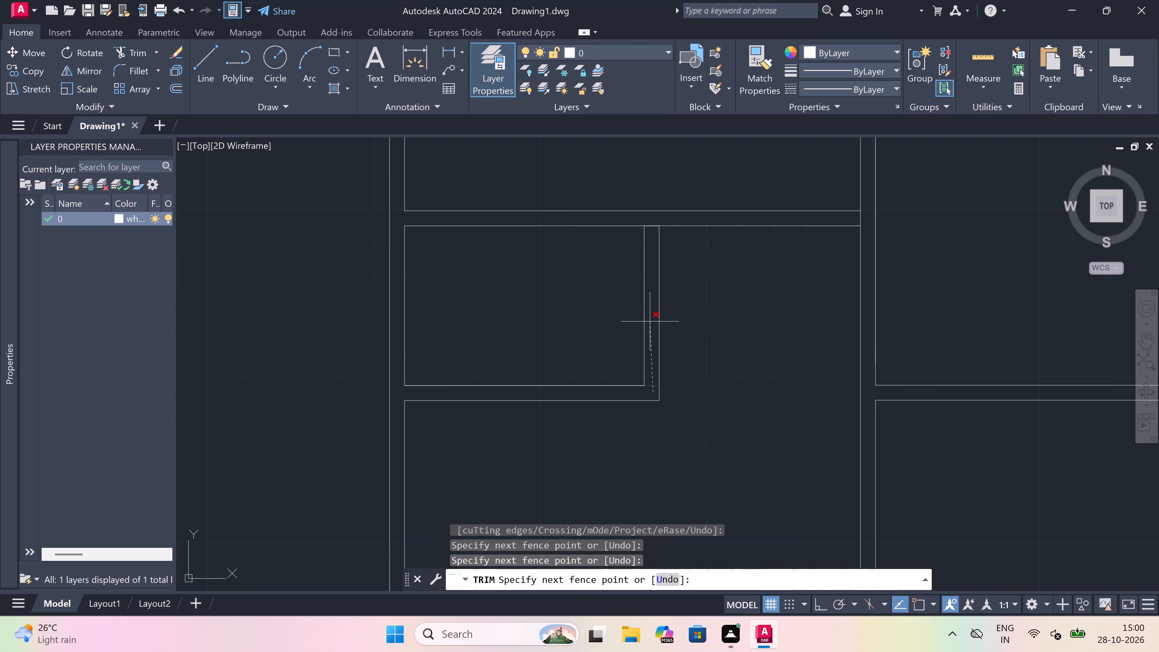
{"action": "left_click", "coordinate": [653, 217]}
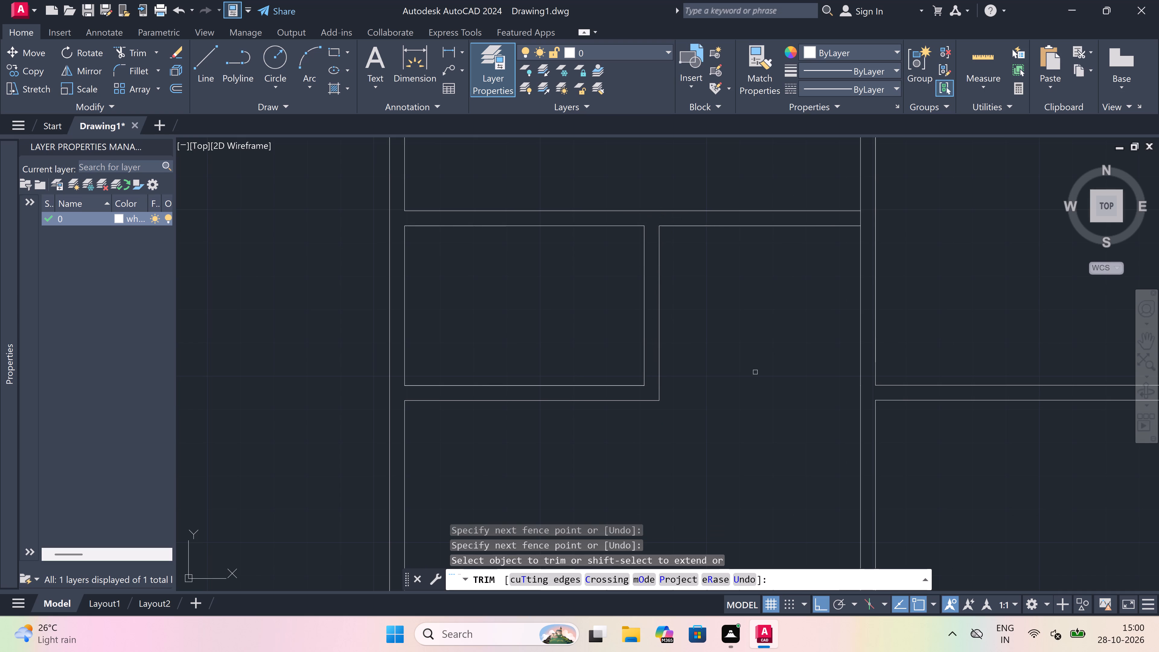
{"action": "key", "text": "Escape"}
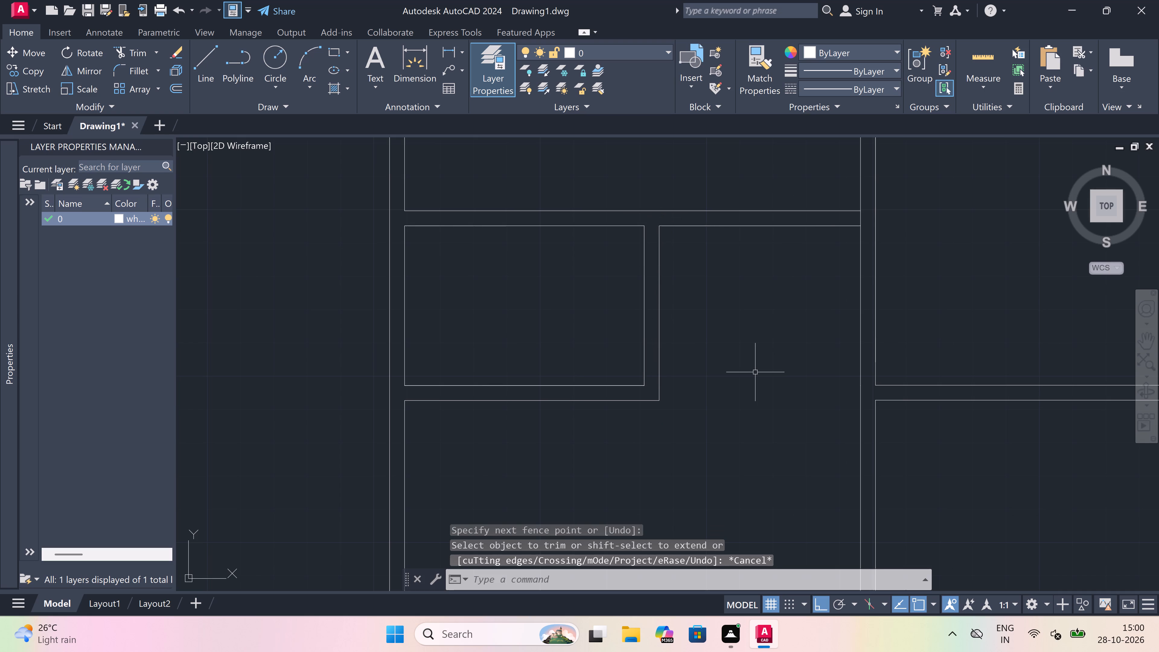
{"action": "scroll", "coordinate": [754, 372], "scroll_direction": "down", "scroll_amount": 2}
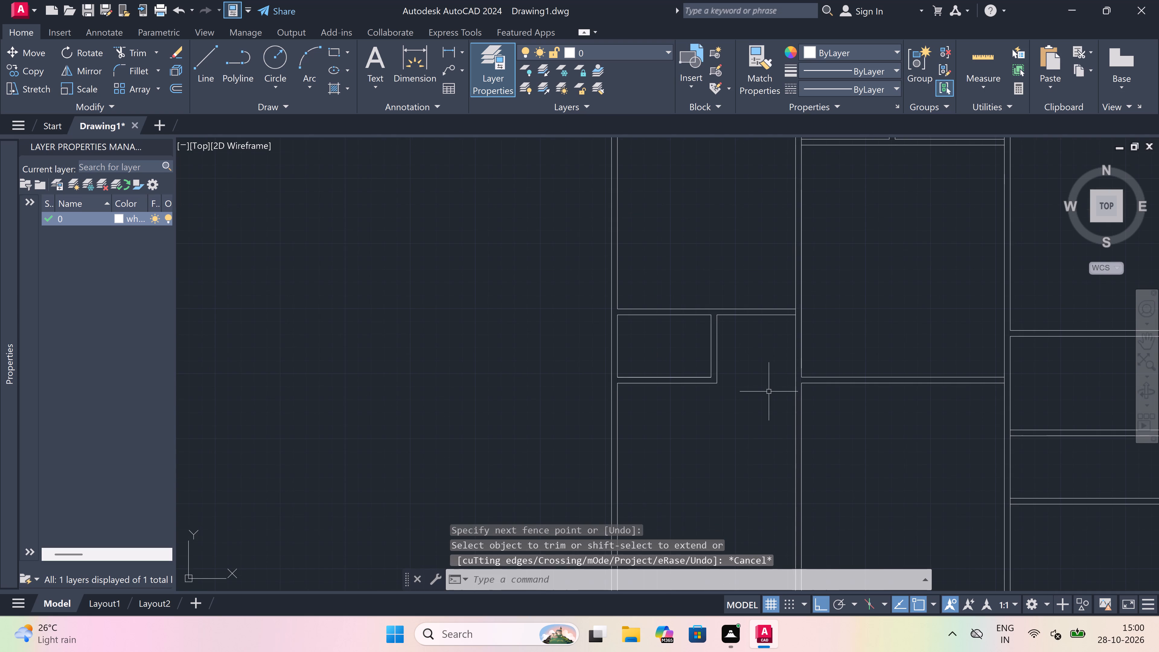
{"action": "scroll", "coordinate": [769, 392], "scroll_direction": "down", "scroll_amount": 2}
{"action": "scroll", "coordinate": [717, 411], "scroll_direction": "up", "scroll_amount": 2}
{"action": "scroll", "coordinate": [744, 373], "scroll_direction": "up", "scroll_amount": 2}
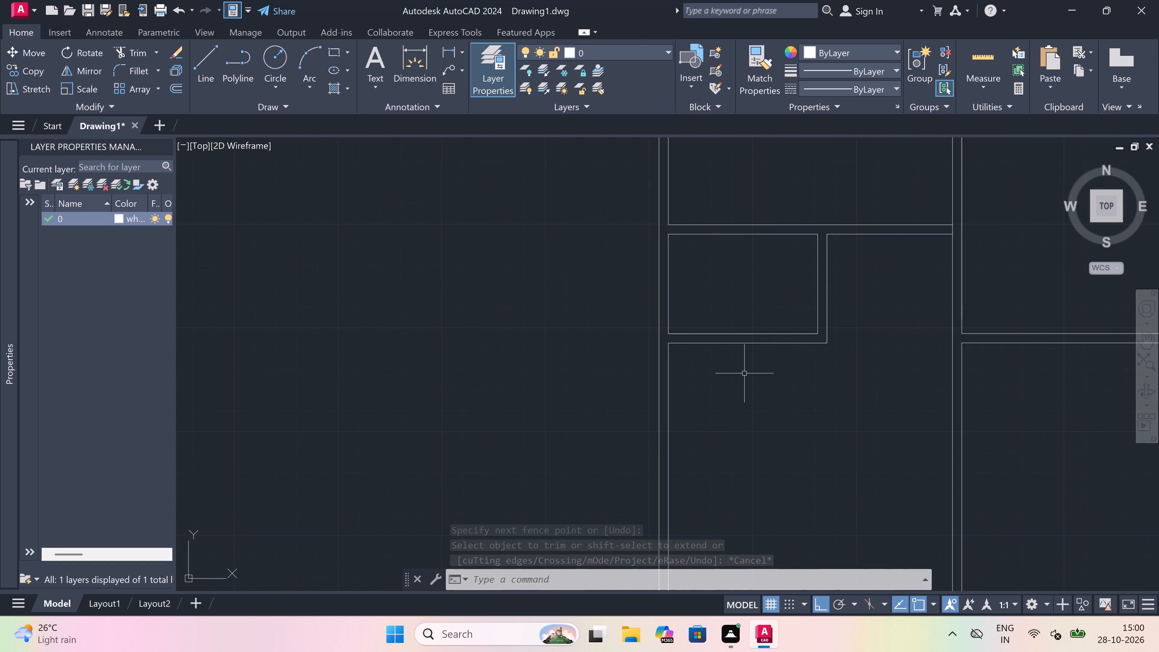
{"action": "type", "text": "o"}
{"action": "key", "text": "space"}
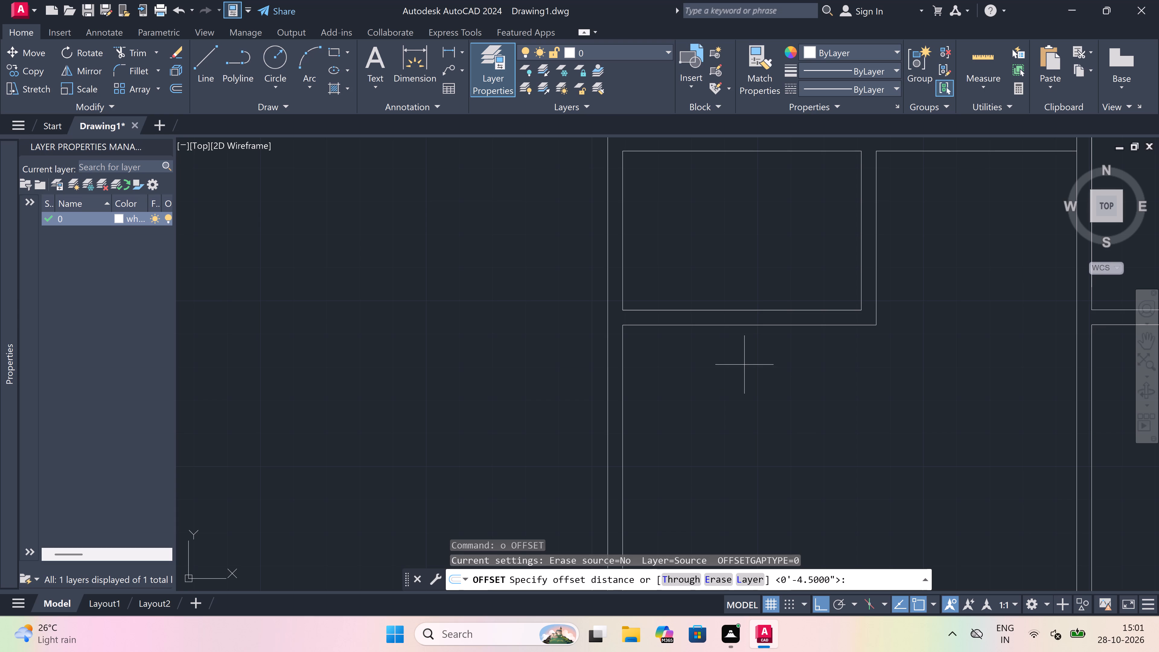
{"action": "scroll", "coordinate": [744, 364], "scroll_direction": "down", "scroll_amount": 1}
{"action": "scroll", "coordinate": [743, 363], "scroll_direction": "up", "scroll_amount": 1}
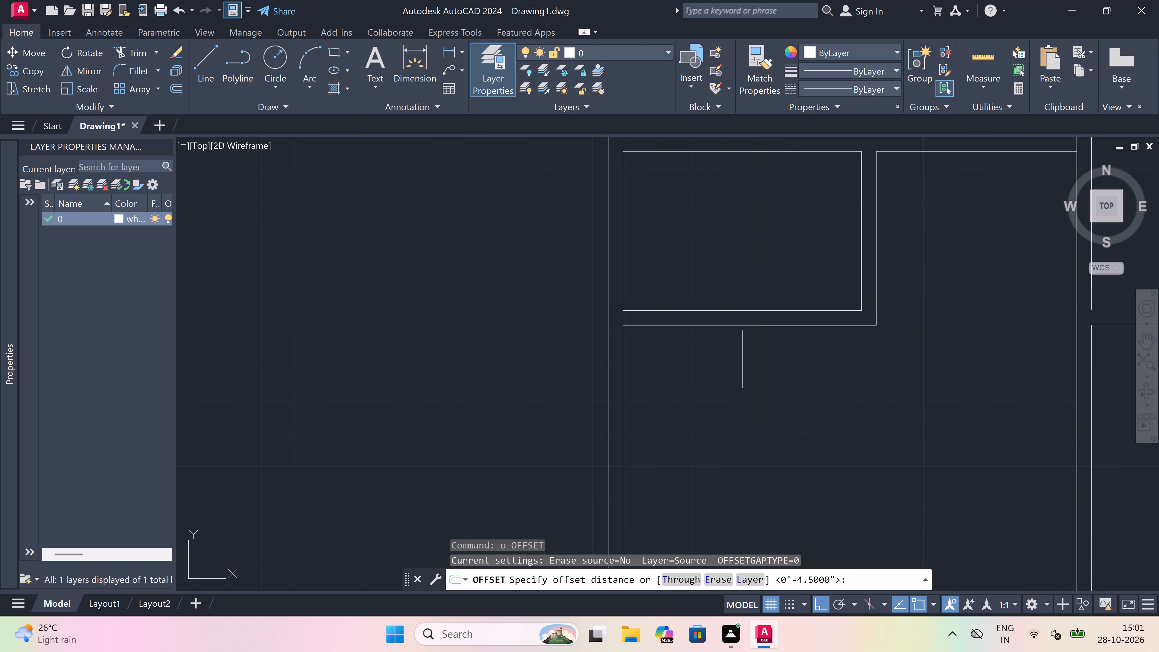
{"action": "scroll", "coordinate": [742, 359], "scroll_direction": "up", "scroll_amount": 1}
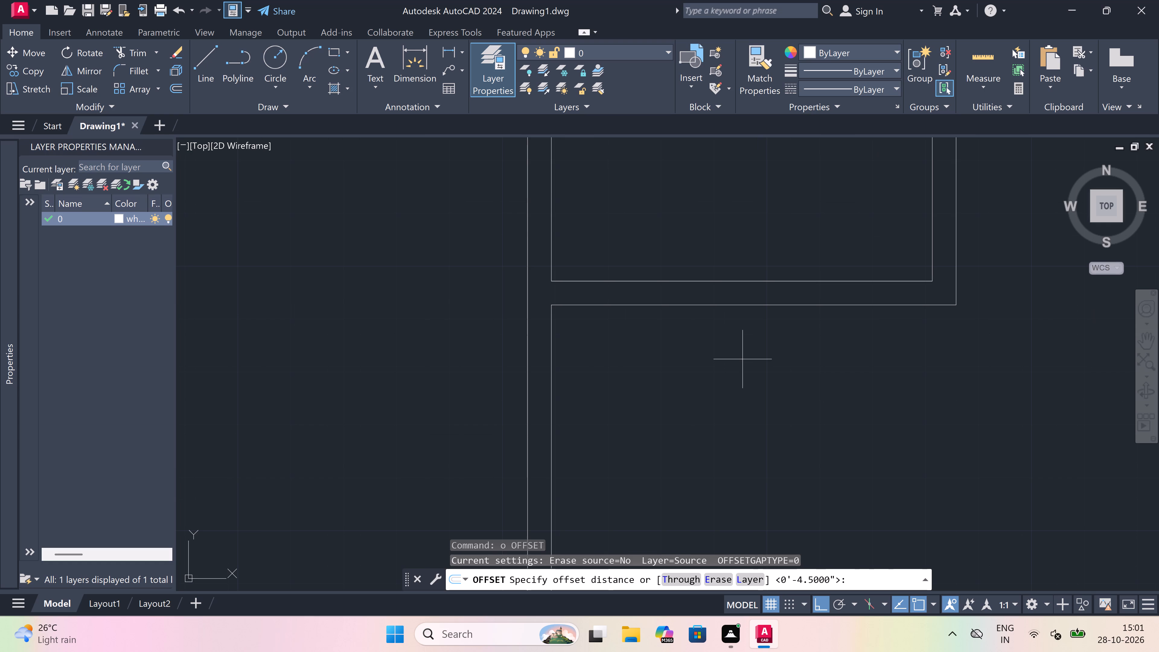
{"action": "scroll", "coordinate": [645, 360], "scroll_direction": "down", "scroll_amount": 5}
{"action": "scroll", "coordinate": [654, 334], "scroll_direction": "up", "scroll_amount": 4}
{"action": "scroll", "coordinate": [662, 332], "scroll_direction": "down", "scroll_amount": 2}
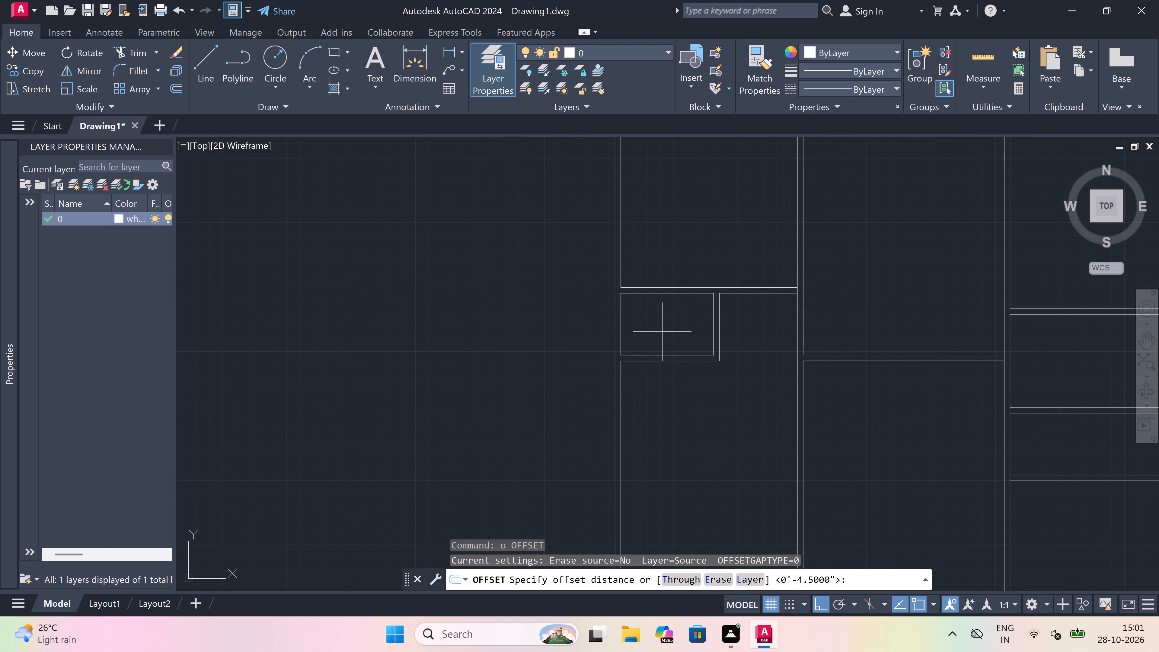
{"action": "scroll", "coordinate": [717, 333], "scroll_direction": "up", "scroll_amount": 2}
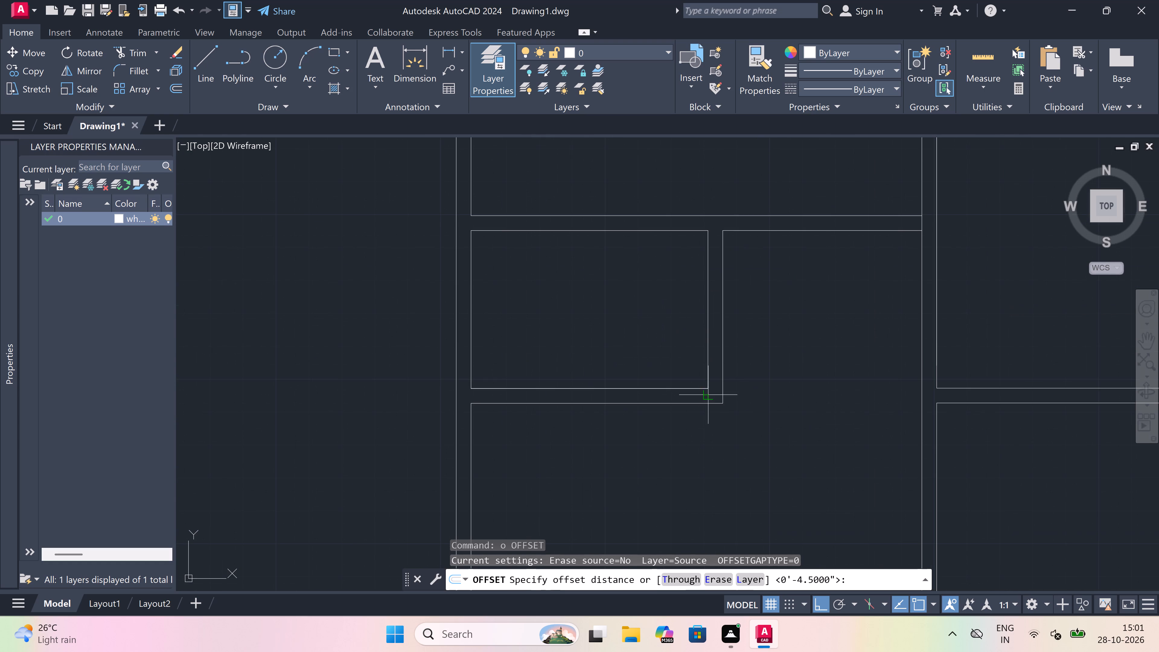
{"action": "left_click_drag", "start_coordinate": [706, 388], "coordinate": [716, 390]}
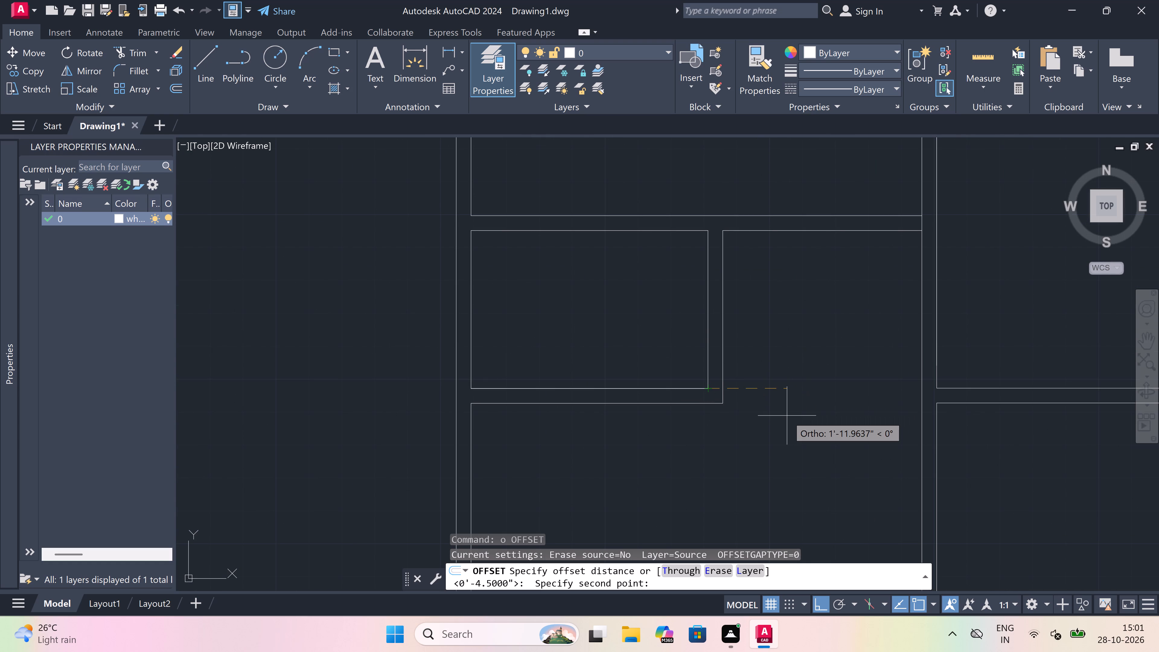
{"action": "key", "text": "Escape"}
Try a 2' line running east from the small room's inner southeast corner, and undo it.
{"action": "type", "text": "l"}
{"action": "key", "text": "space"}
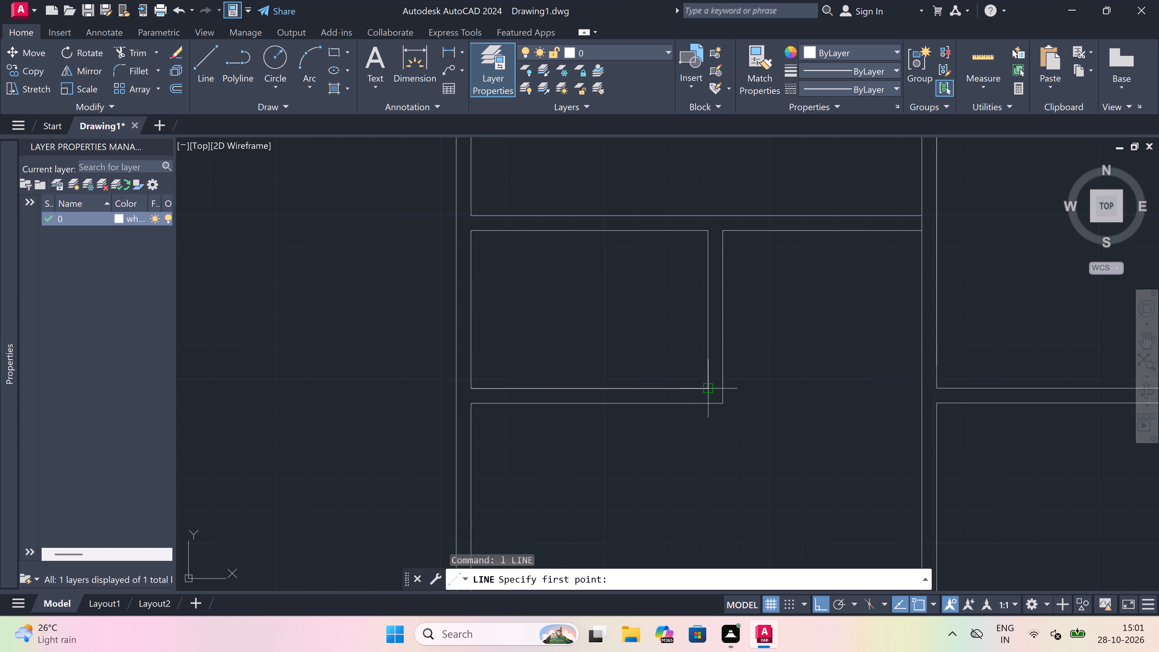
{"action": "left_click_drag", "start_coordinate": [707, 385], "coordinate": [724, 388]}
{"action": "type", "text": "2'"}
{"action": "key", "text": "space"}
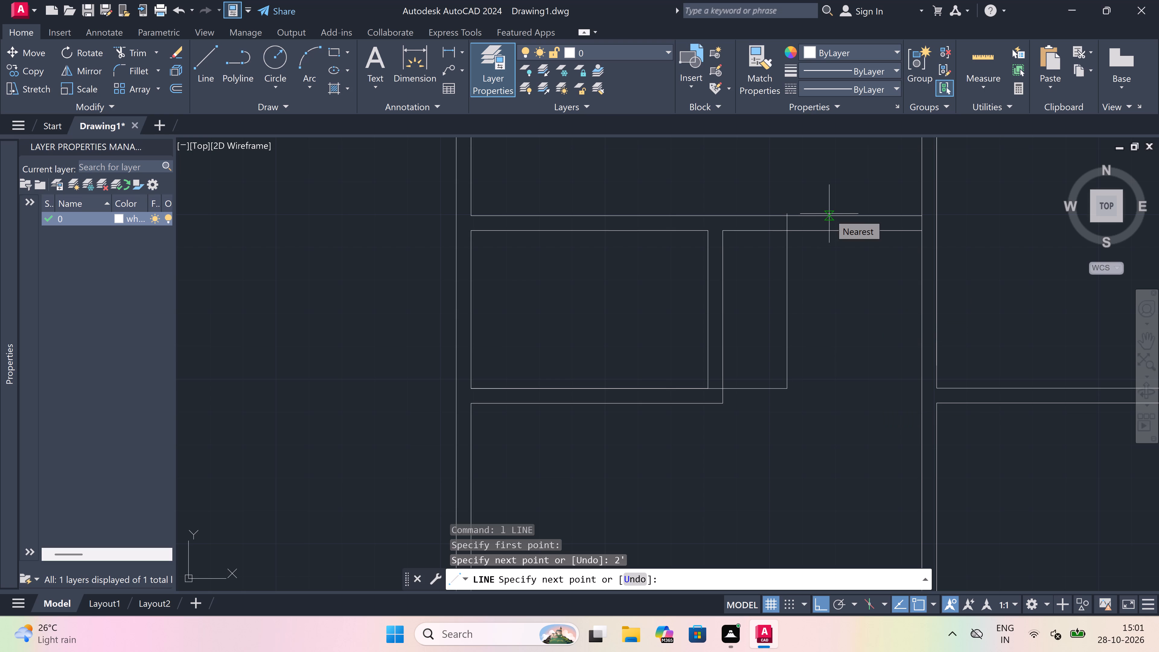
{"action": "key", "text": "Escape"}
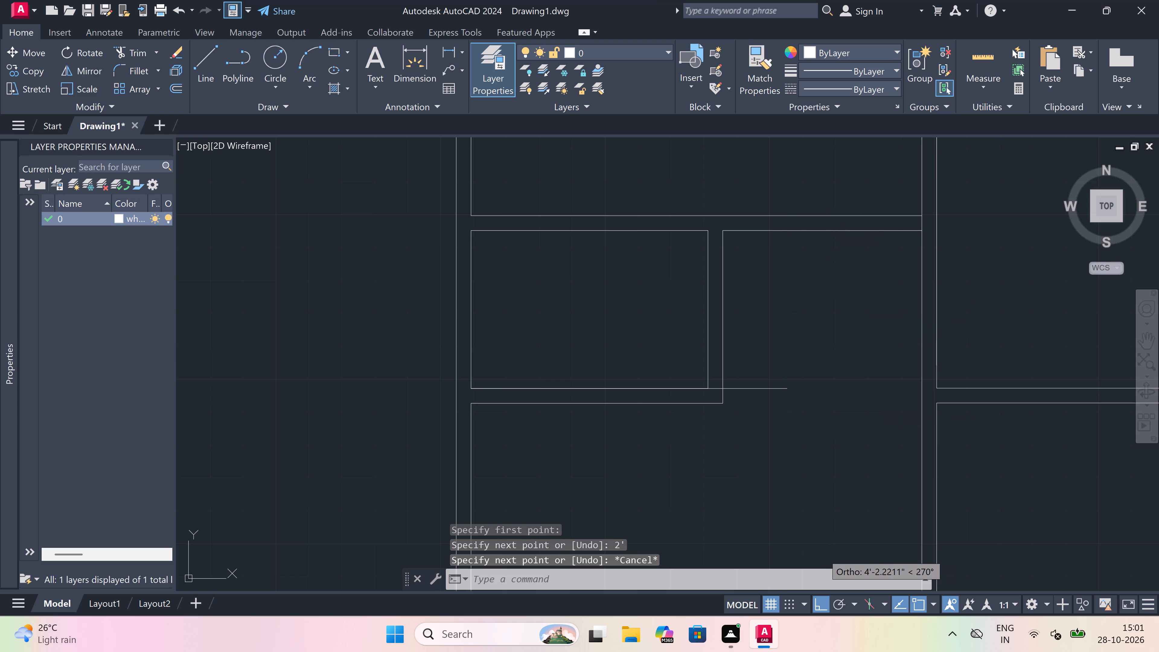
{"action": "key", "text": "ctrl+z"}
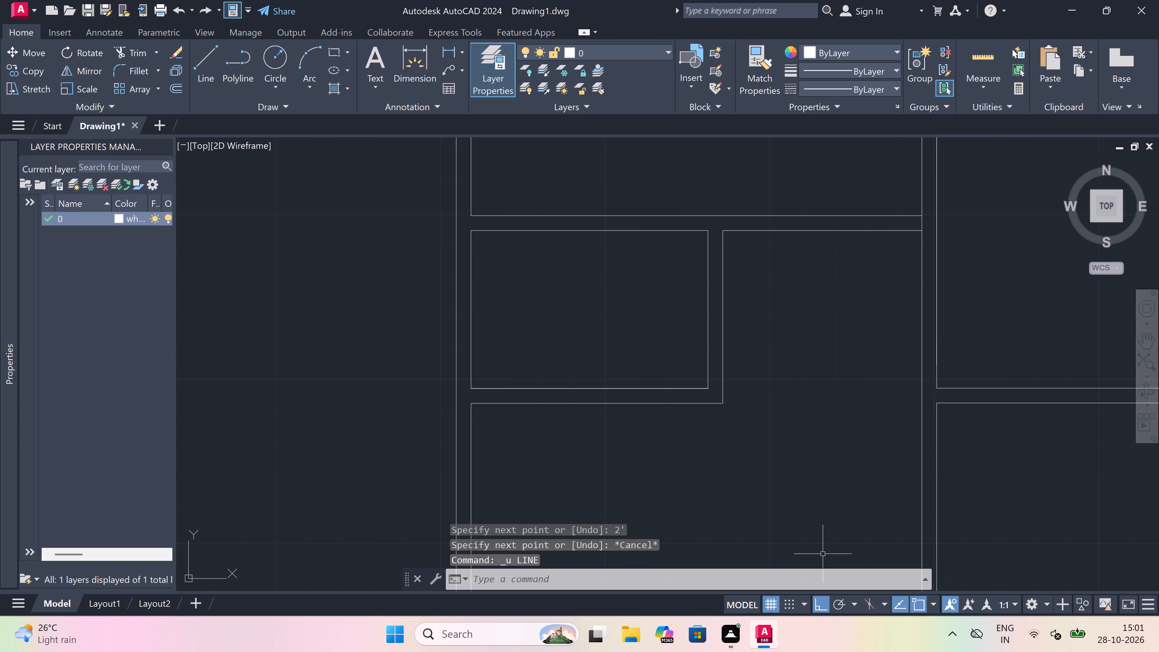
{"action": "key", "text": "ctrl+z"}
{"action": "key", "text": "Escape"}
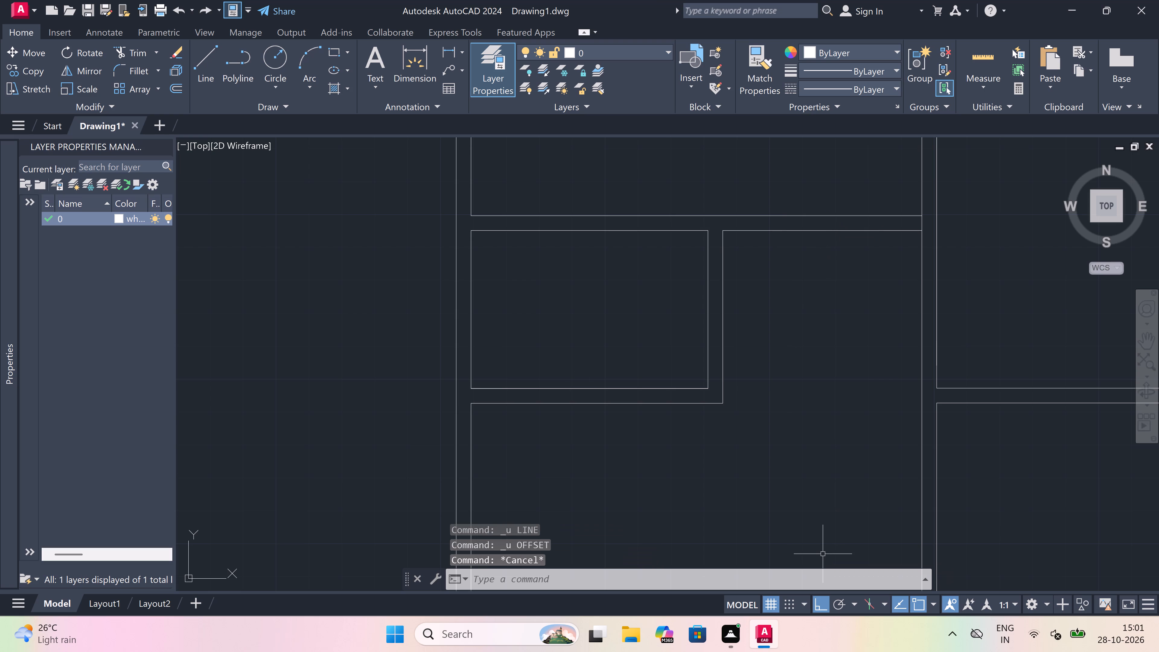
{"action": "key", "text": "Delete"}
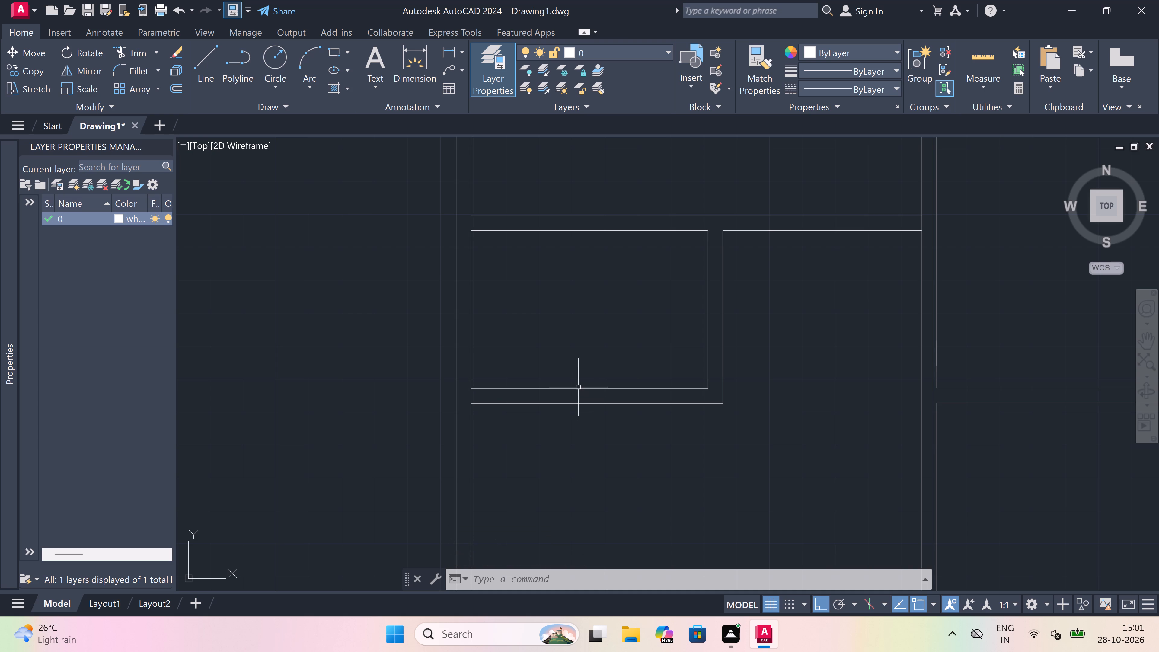
Offset the southern line of the west bay's lower cross wall 7'9" to the south.
{"action": "scroll", "coordinate": [595, 420], "scroll_direction": "down", "scroll_amount": 3}
{"action": "scroll", "coordinate": [595, 420], "scroll_direction": "up", "scroll_amount": 2}
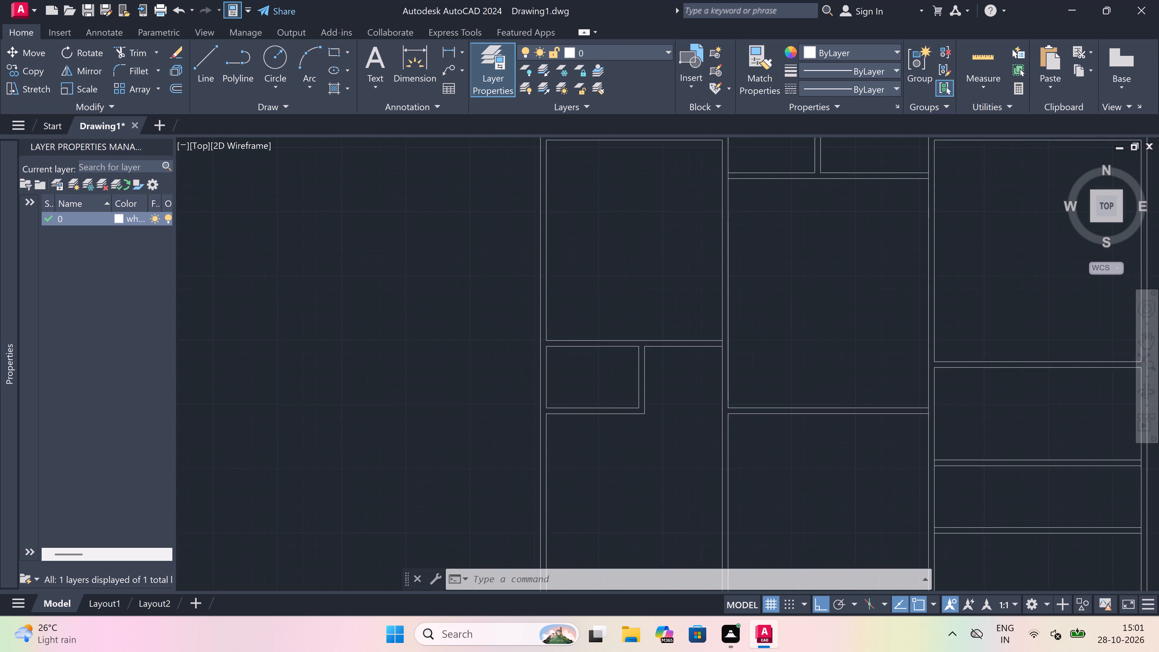
{"action": "scroll", "coordinate": [595, 420], "scroll_direction": "up", "scroll_amount": 1}
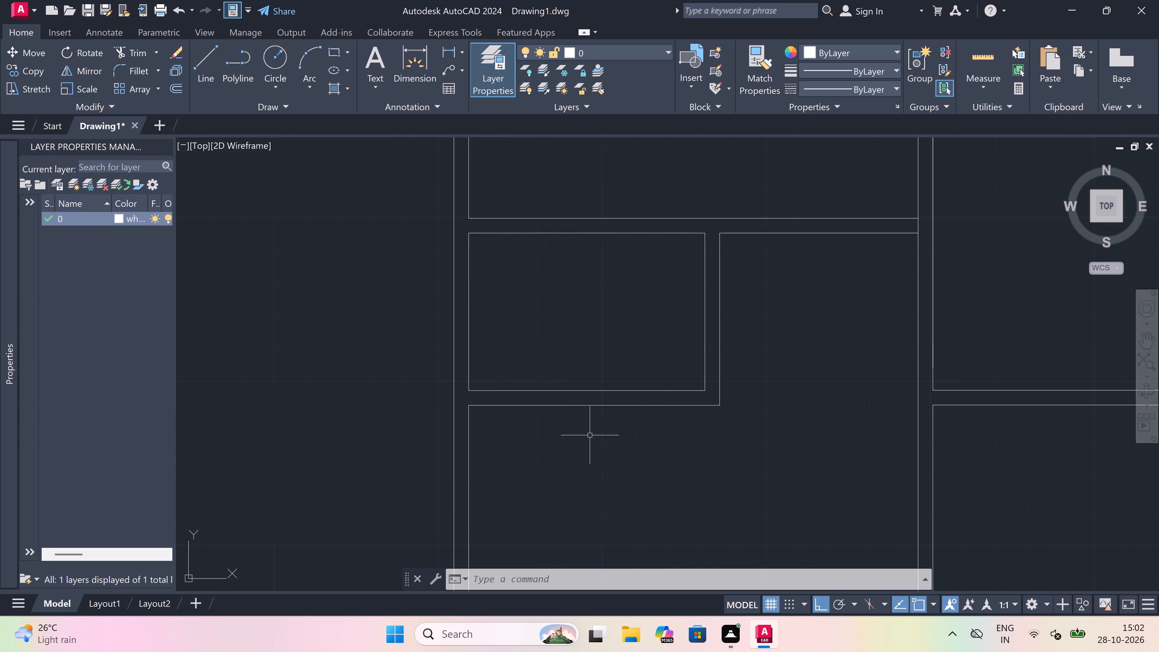
{"action": "type", "text": "o"}
{"action": "key", "text": "space"}
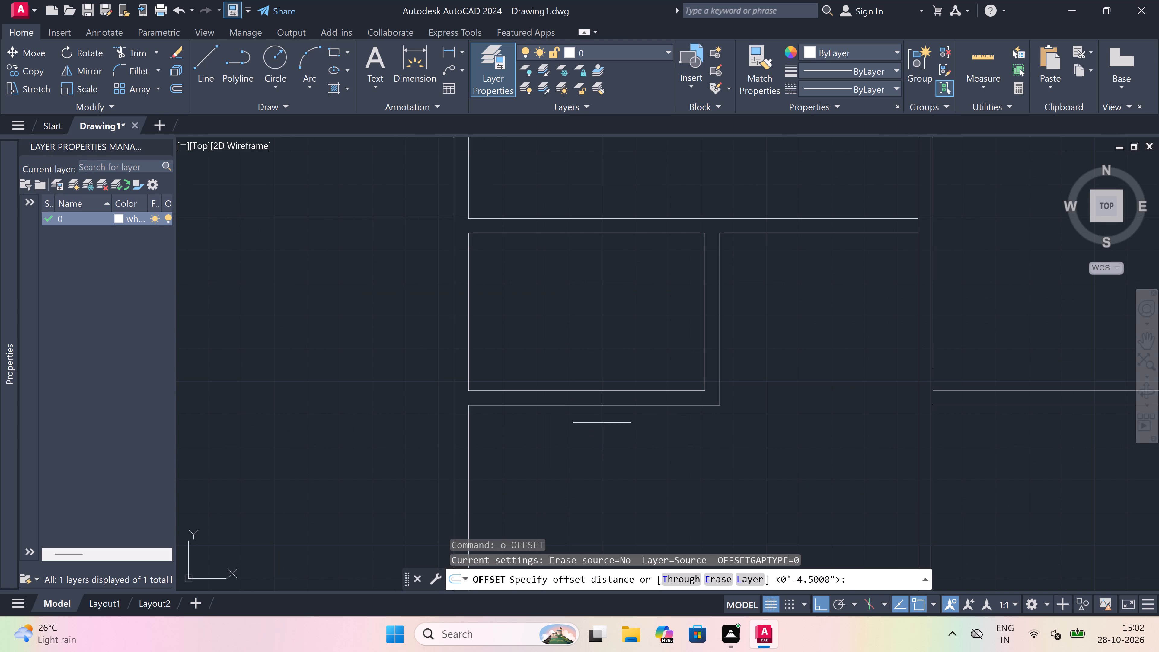
{"action": "left_click", "coordinate": [598, 408]}
{"action": "scroll", "coordinate": [598, 408], "scroll_direction": "down", "scroll_amount": 4}
{"action": "scroll", "coordinate": [590, 466], "scroll_direction": "up", "scroll_amount": 4}
{"action": "scroll", "coordinate": [601, 449], "scroll_direction": "down", "scroll_amount": 4}
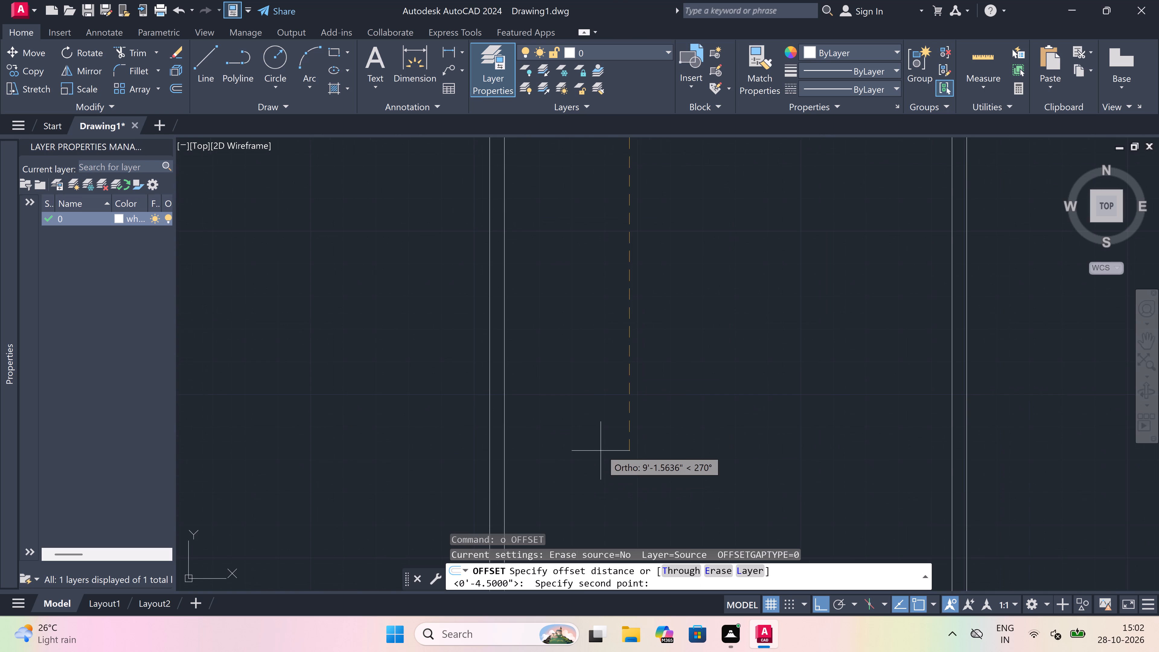
{"action": "scroll", "coordinate": [615, 353], "scroll_direction": "up", "scroll_amount": 2}
{"action": "scroll", "coordinate": [615, 353], "scroll_direction": "down", "scroll_amount": 2}
{"action": "scroll", "coordinate": [615, 383], "scroll_direction": "up", "scroll_amount": 4}
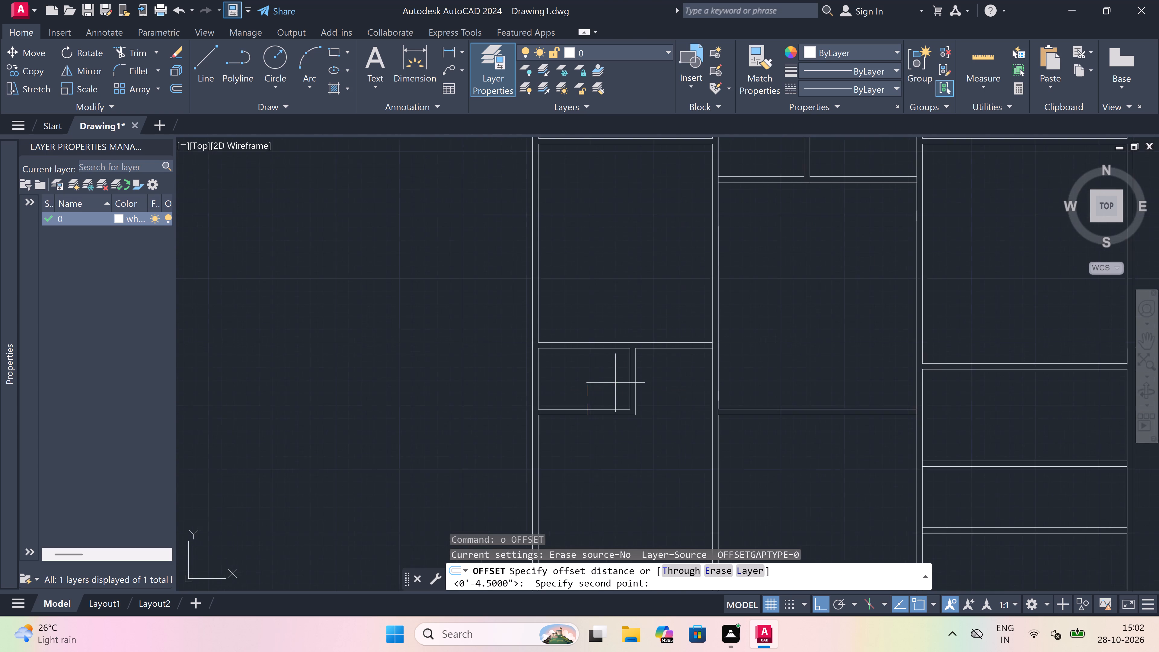
{"action": "scroll", "coordinate": [615, 383], "scroll_direction": "down", "scroll_amount": 2}
{"action": "scroll", "coordinate": [593, 471], "scroll_direction": "up", "scroll_amount": 3}
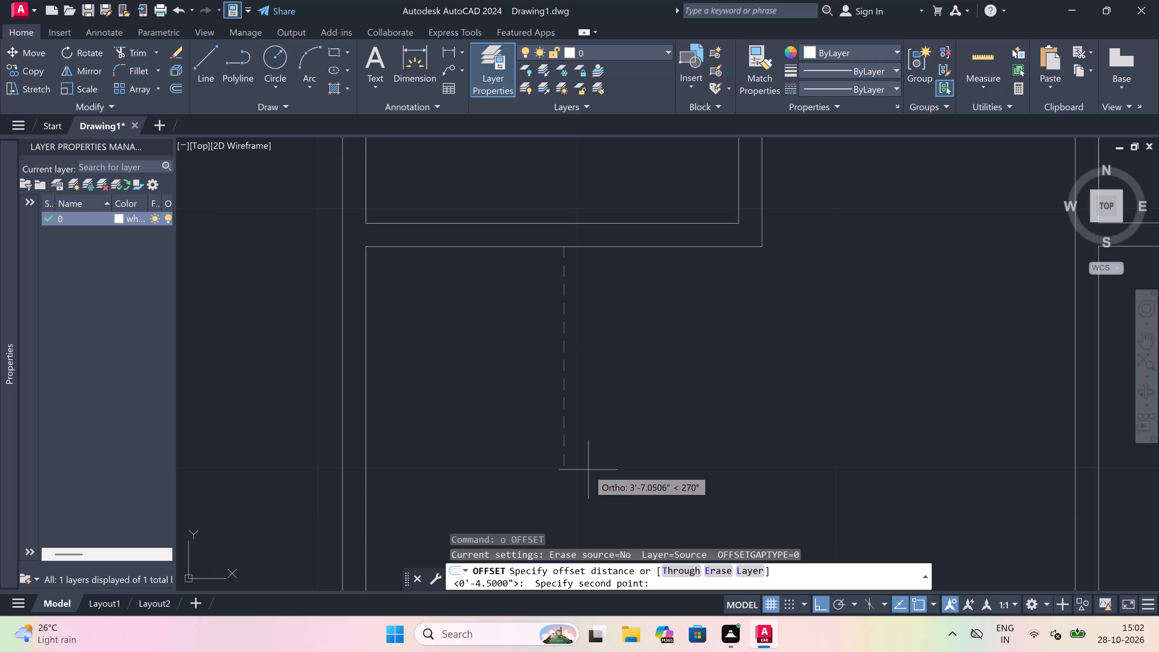
{"action": "type", "text": "7'9"}
{"action": "type", "text": "\""}
{"action": "key", "text": "space"}
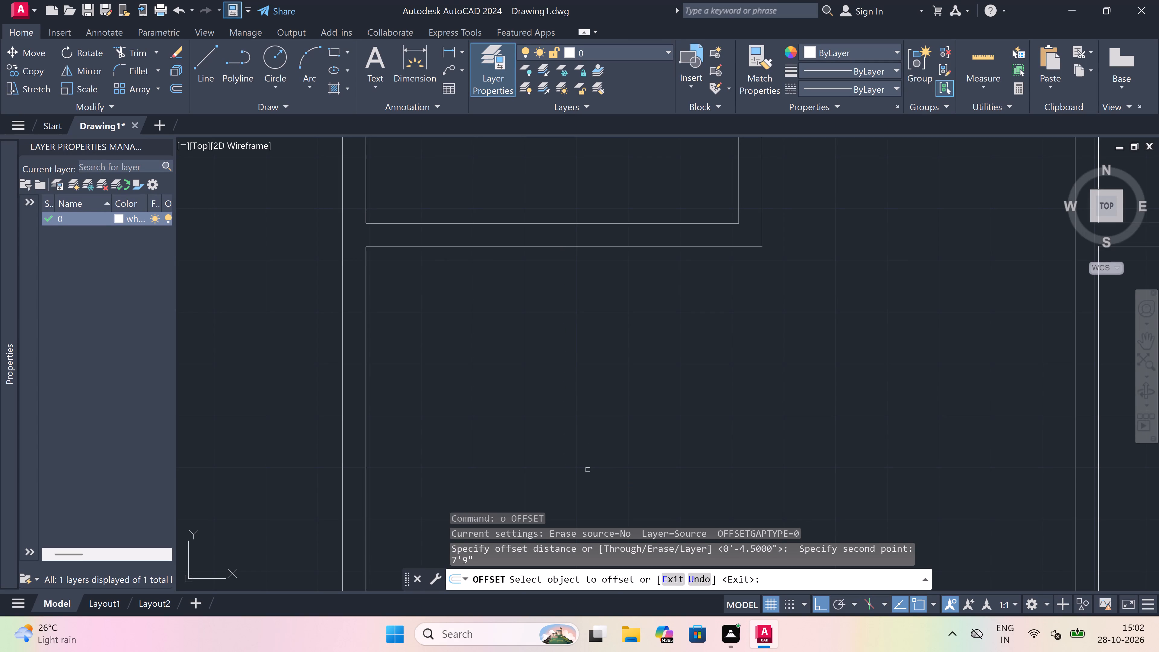
{"action": "scroll", "coordinate": [553, 335], "scroll_direction": "down", "scroll_amount": 3}
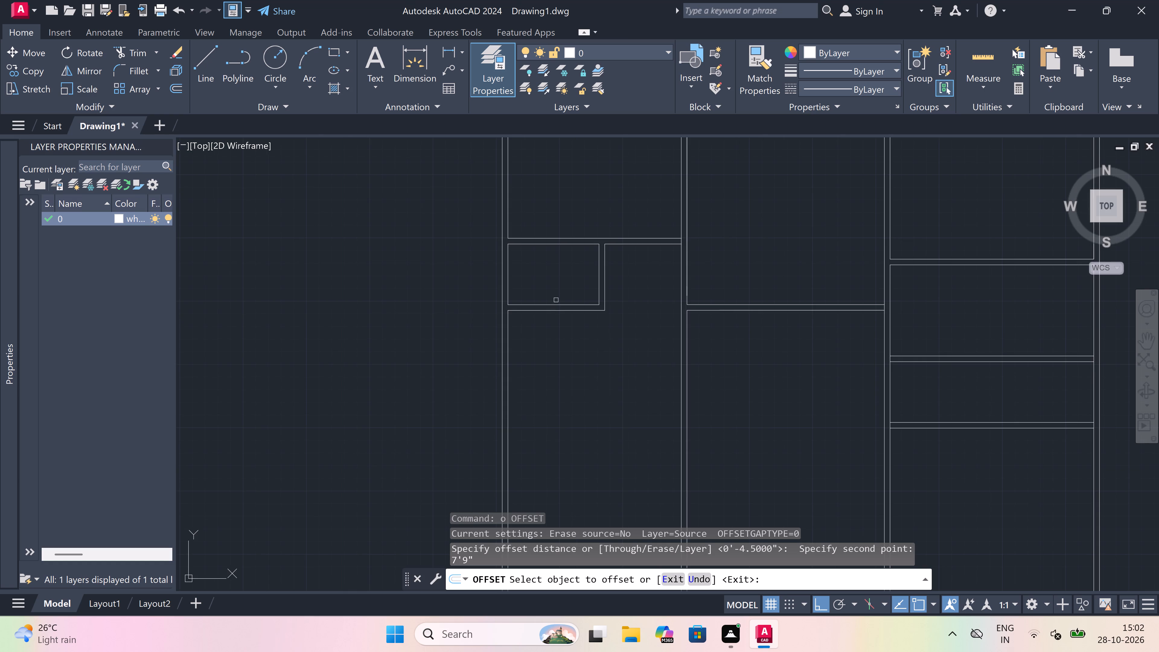
{"action": "left_click", "coordinate": [554, 311]}
{"action": "left_click", "coordinate": [545, 452]}
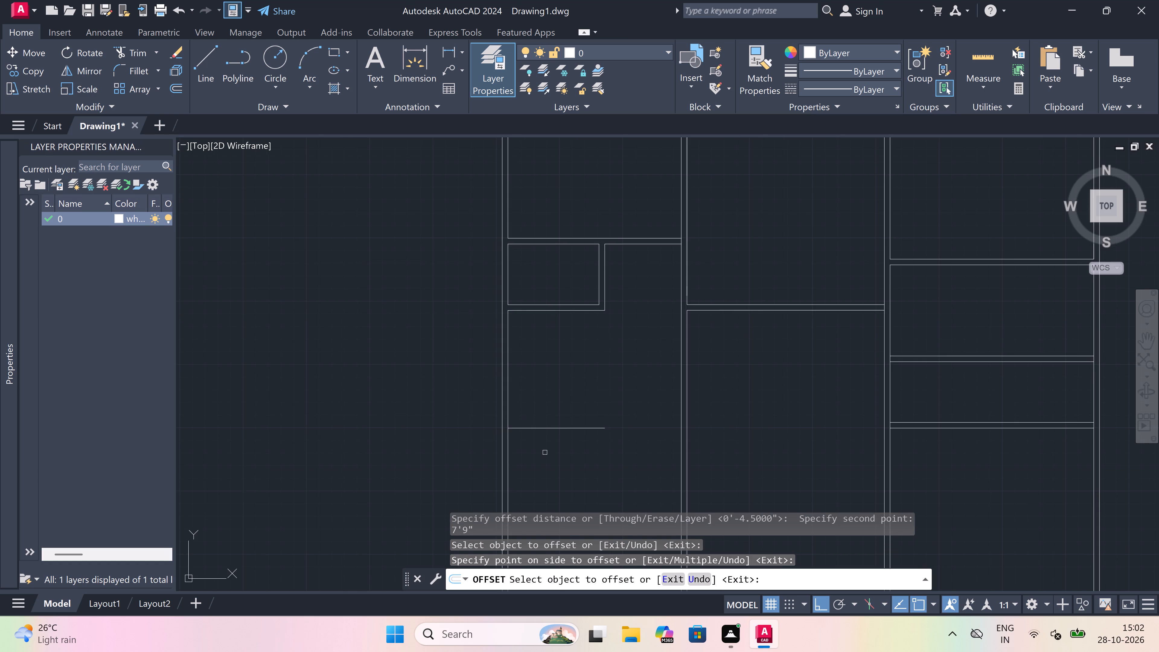
{"action": "key", "text": "Escape"}
Offset the new horizontal line 4.5" south to form the second face of a cross wall.
{"action": "key", "text": "space"}
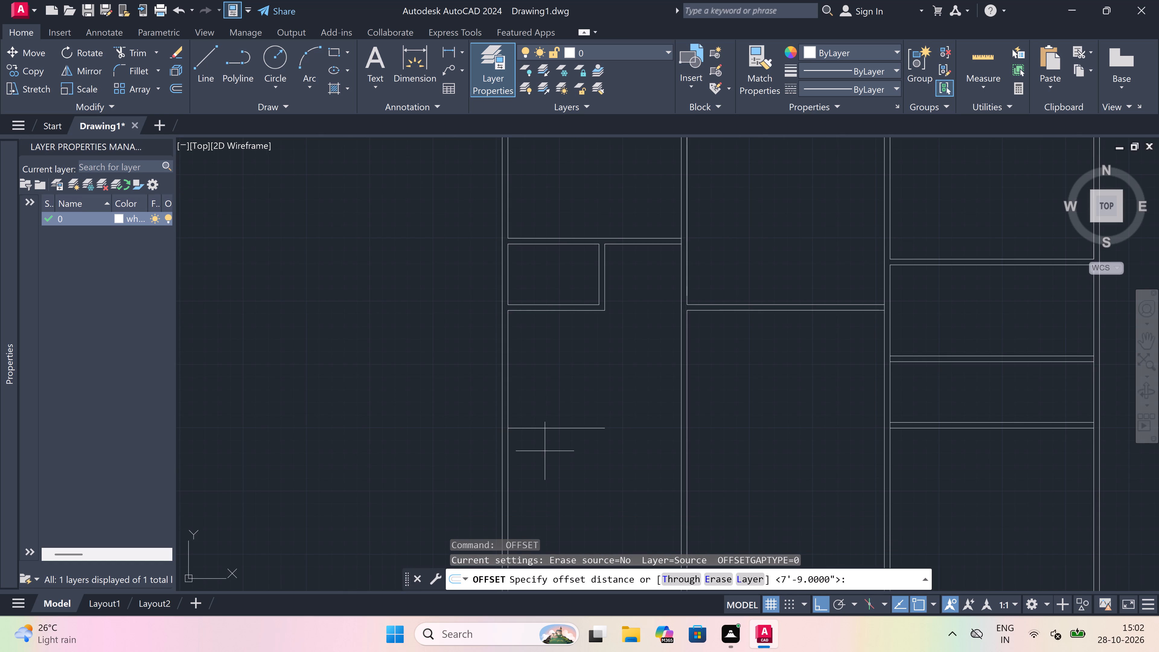
{"action": "left_click", "coordinate": [538, 431]}
{"action": "scroll", "coordinate": [538, 444], "scroll_direction": "up", "scroll_amount": 2}
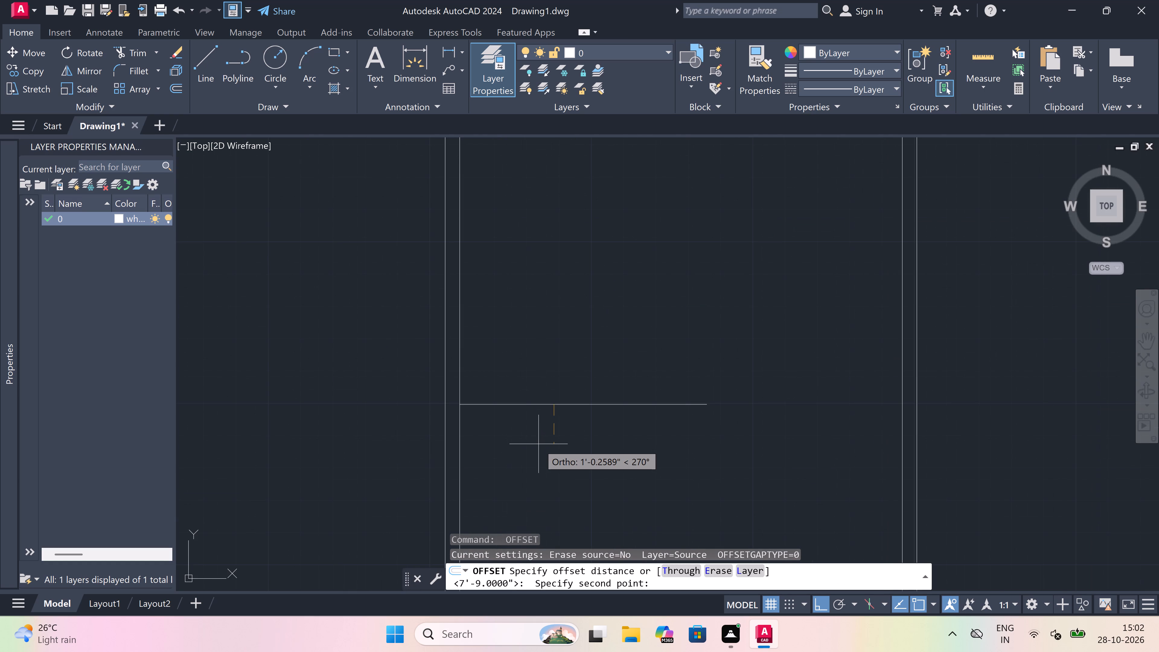
{"action": "key", "text": "4"}
{"action": "type", "text": ".5"}
{"action": "type", "text": "\""}
{"action": "key", "text": "space"}
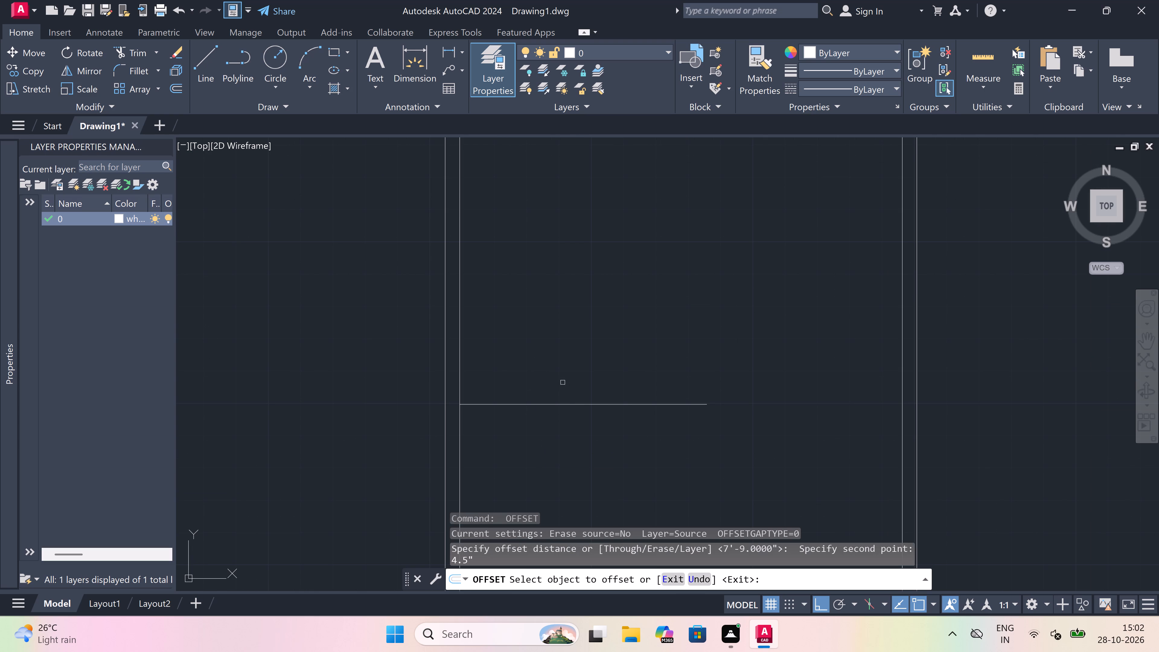
{"action": "left_click_drag", "start_coordinate": [567, 403], "coordinate": [567, 448]}
{"action": "left_click", "coordinate": [567, 456]}
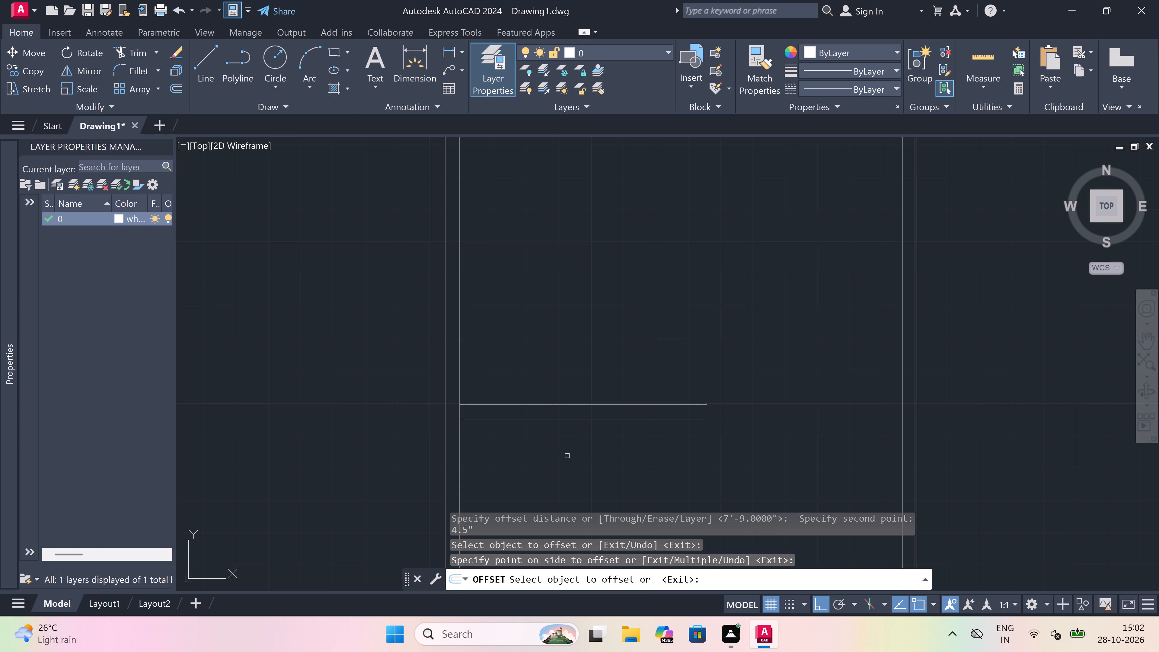
{"action": "key", "text": "Escape"}
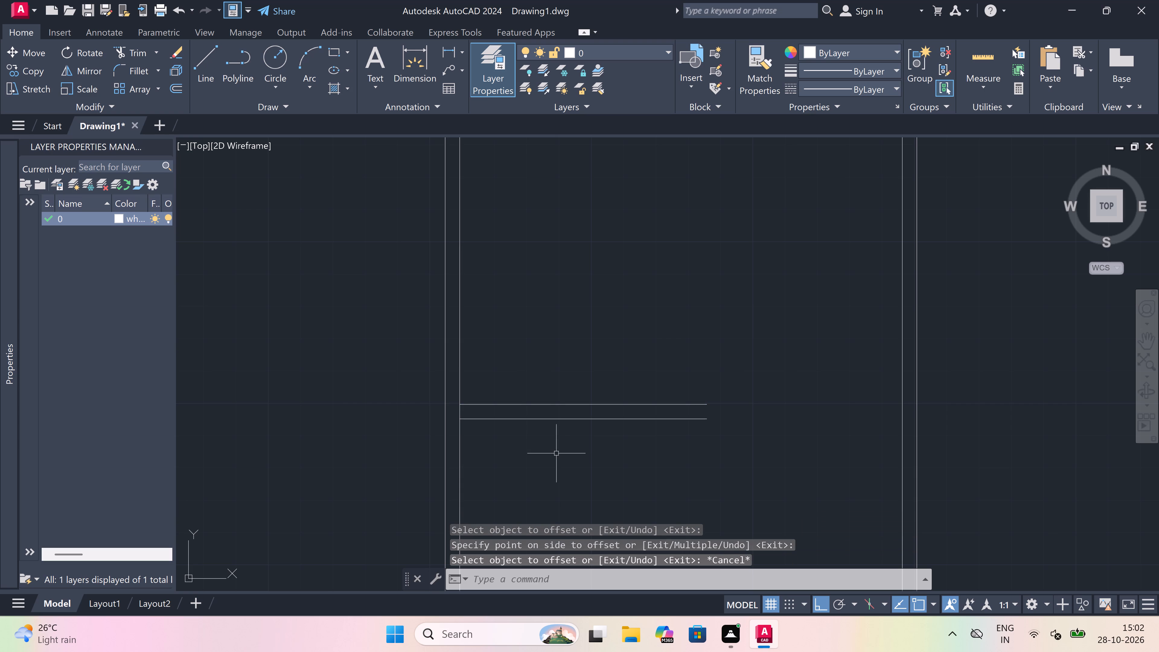
Draw a line 6' east from the west wall along the new cross wall's northern line, and north to the cross wall above.
{"action": "type", "text": "l"}
{"action": "key", "text": "space"}
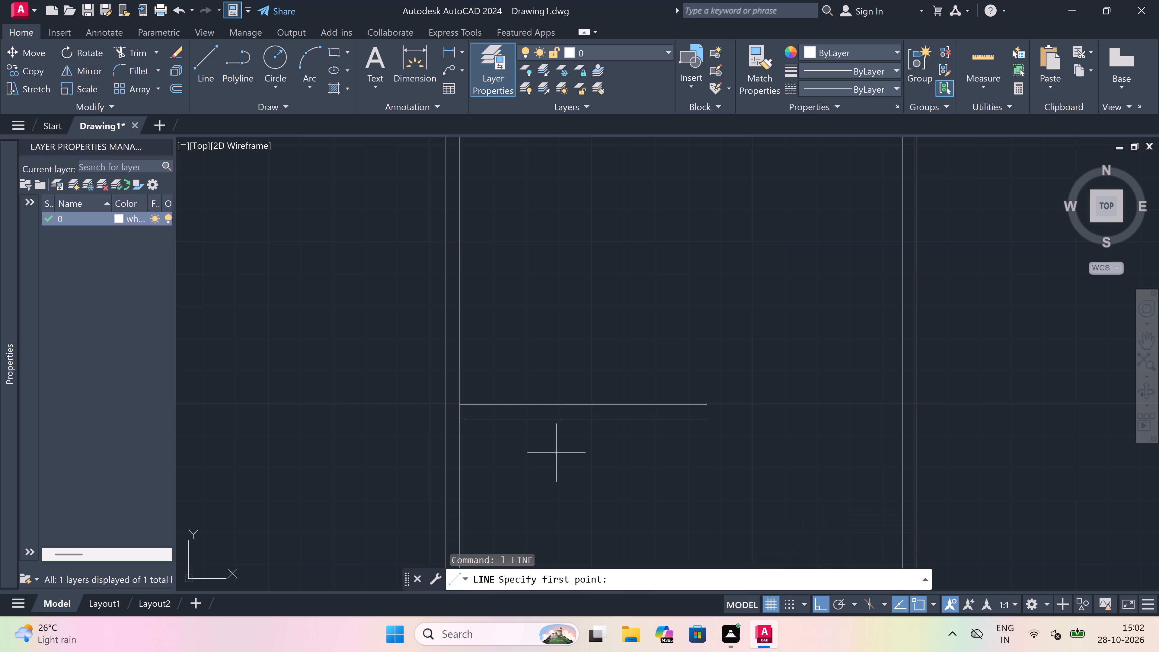
{"action": "left_click_drag", "start_coordinate": [463, 408], "coordinate": [474, 416]}
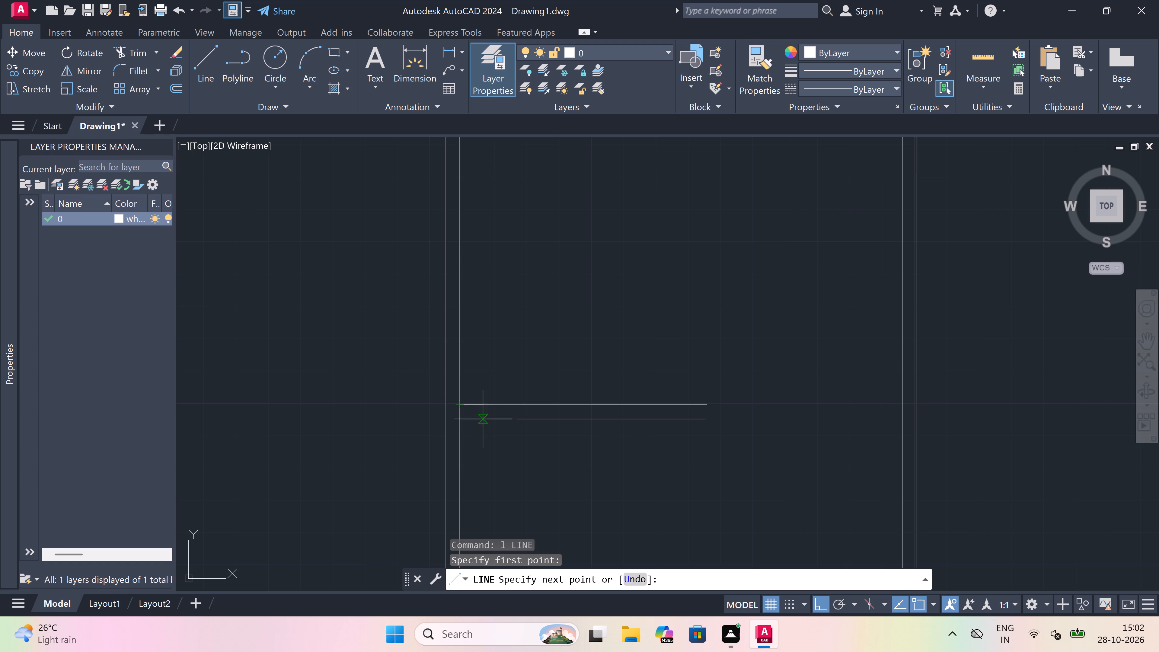
{"action": "type", "text": "6'"}
{"action": "key", "text": "space"}
{"action": "scroll", "coordinate": [692, 430], "scroll_direction": "down", "scroll_amount": 3}
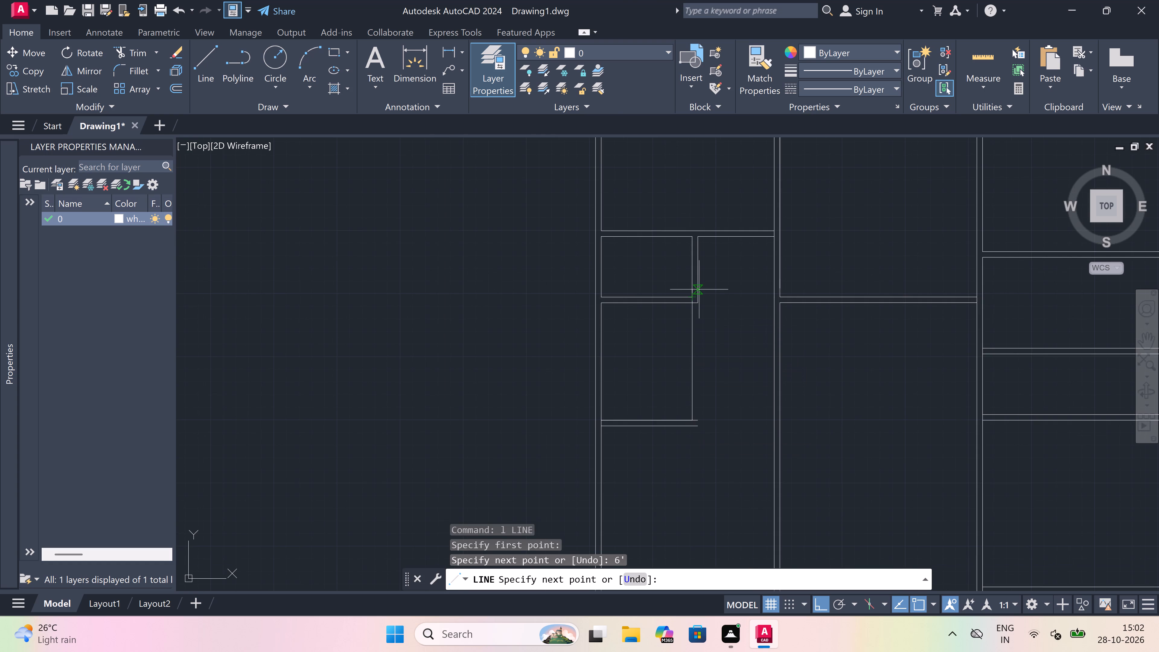
{"action": "scroll", "coordinate": [698, 298], "scroll_direction": "up", "scroll_amount": 3}
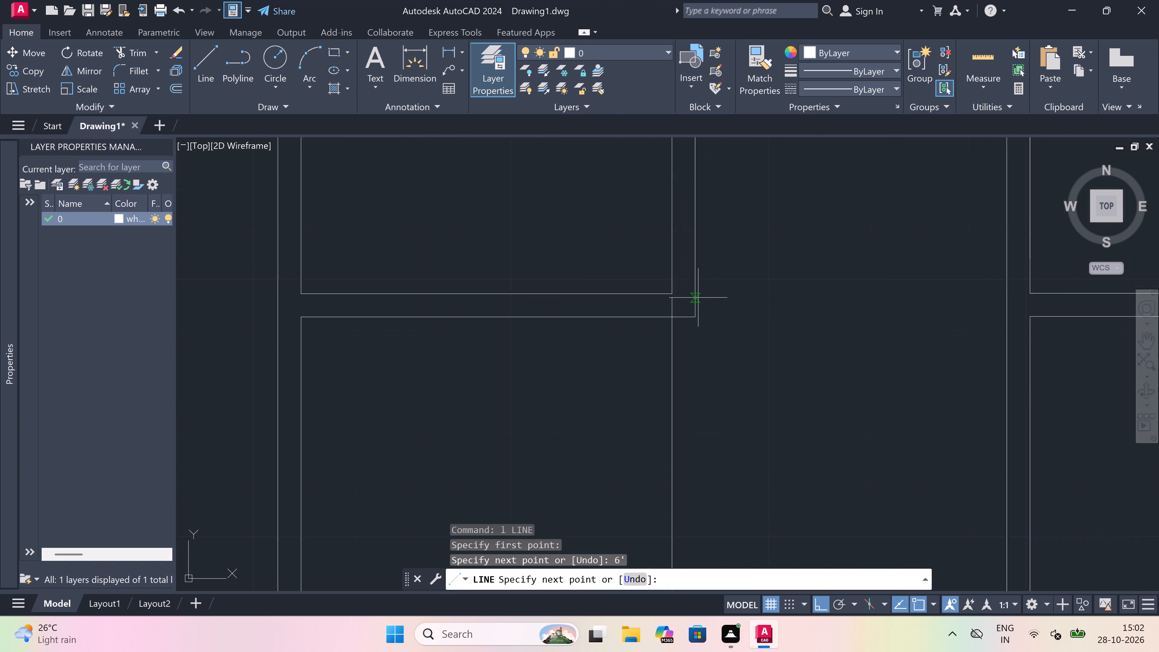
{"action": "left_click", "coordinate": [673, 321]}
Continue the line east to the upper partition's outer corner and south to the end of the new cross wall's southern line.
{"action": "scroll", "coordinate": [673, 321], "scroll_direction": "up", "scroll_amount": 1}
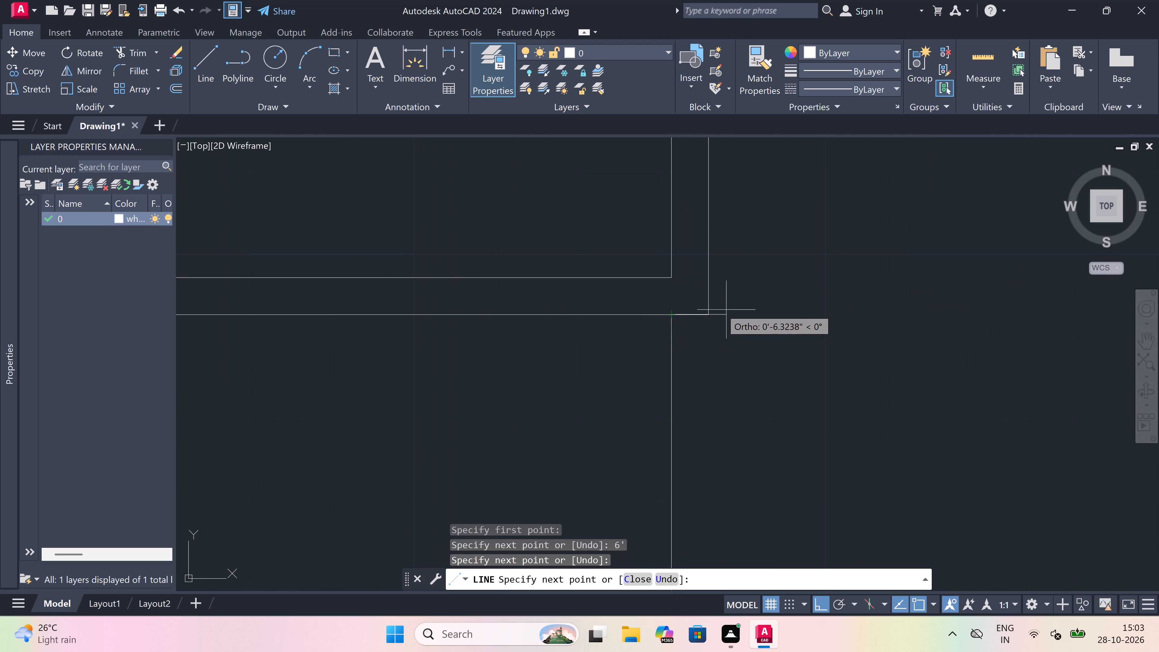
{"action": "left_click", "coordinate": [712, 312]}
{"action": "scroll", "coordinate": [712, 312], "scroll_direction": "down", "scroll_amount": 5}
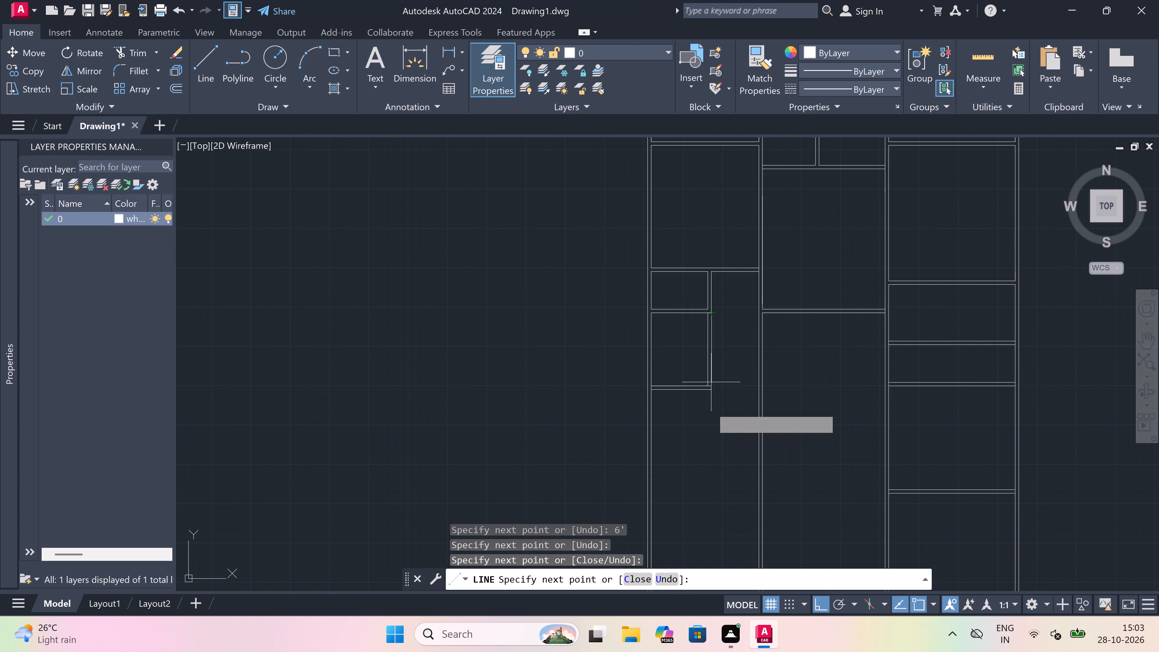
{"action": "scroll", "coordinate": [710, 408], "scroll_direction": "up", "scroll_amount": 3}
{"action": "scroll", "coordinate": [720, 312], "scroll_direction": "up", "scroll_amount": 2}
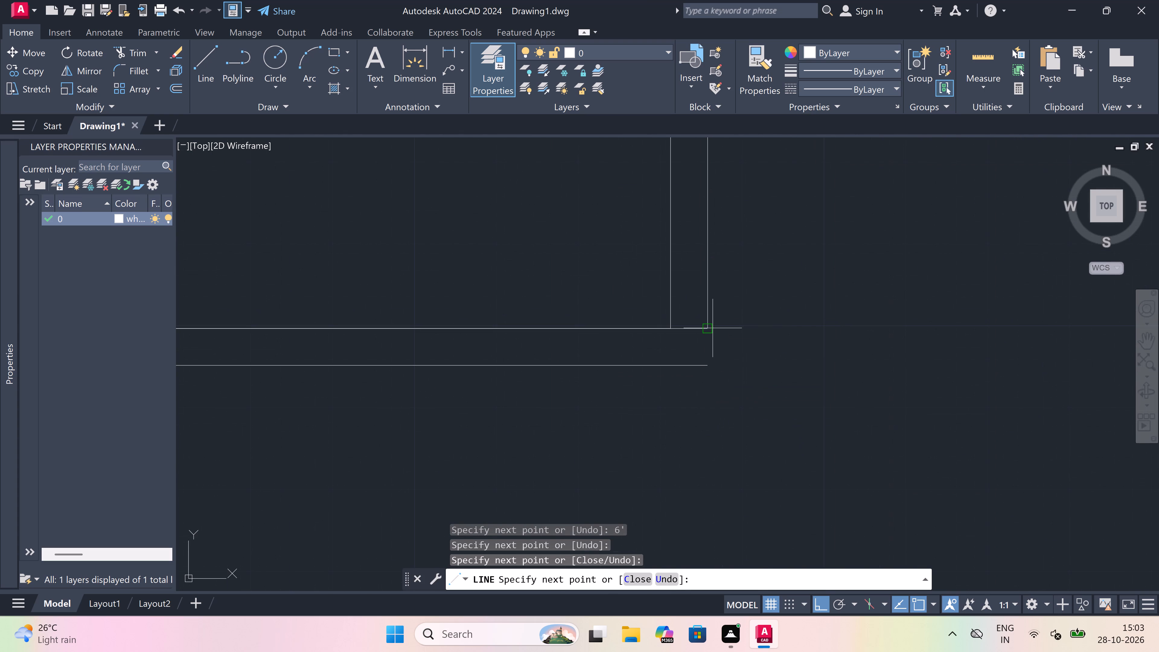
{"action": "left_click", "coordinate": [706, 363]}
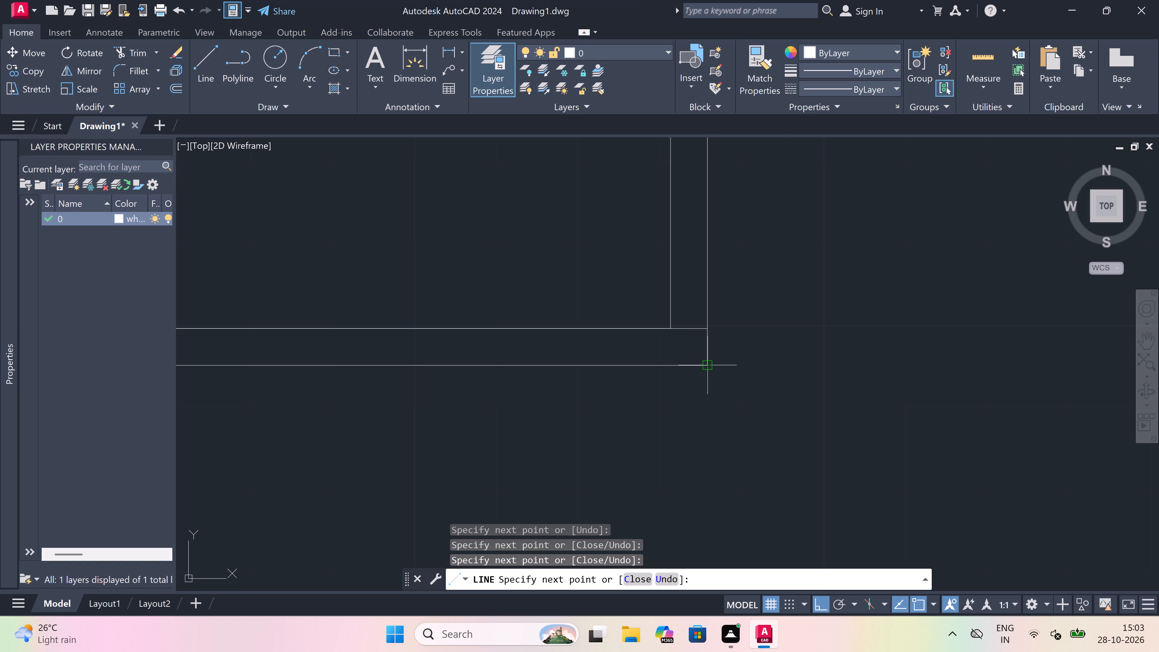
Continue the line 4' south and west to the inner face of the west wall.
{"action": "scroll", "coordinate": [708, 361], "scroll_direction": "down", "scroll_amount": 2}
{"action": "scroll", "coordinate": [704, 421], "scroll_direction": "up", "scroll_amount": 1}
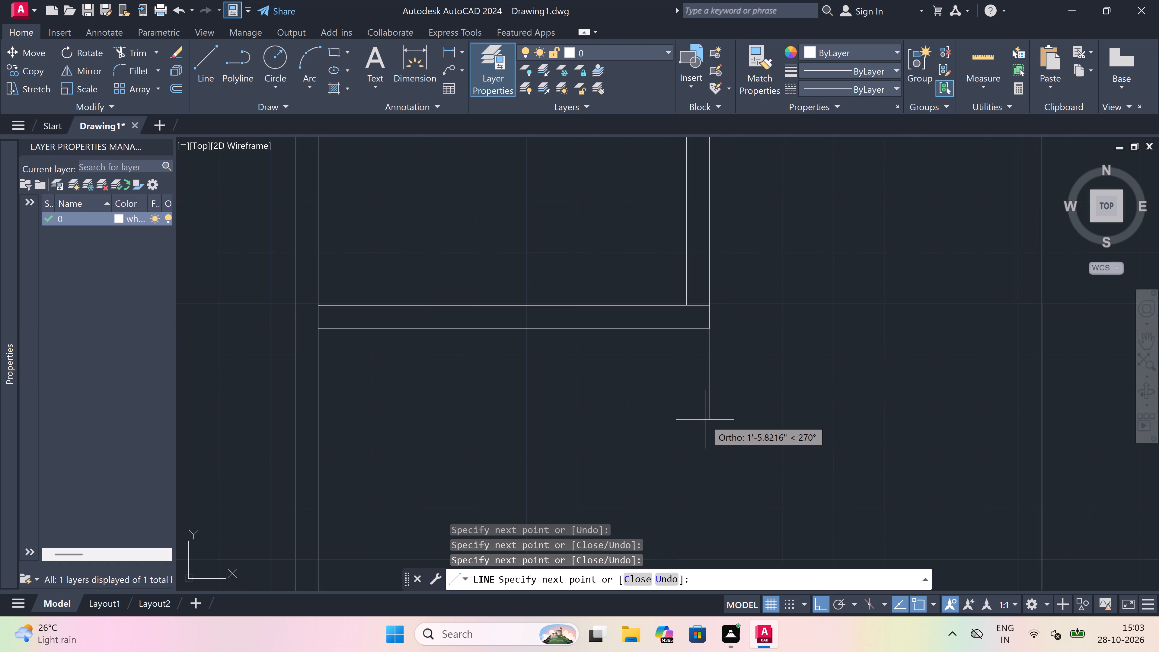
{"action": "scroll", "coordinate": [705, 420], "scroll_direction": "up", "scroll_amount": 1}
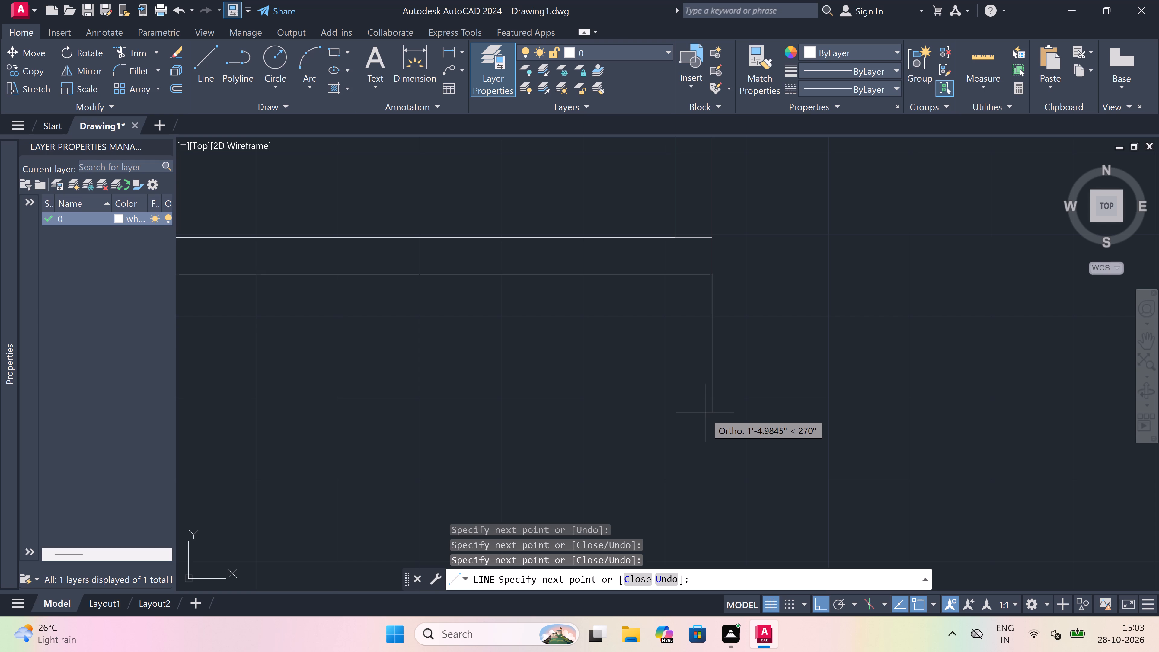
{"action": "key", "text": "4"}
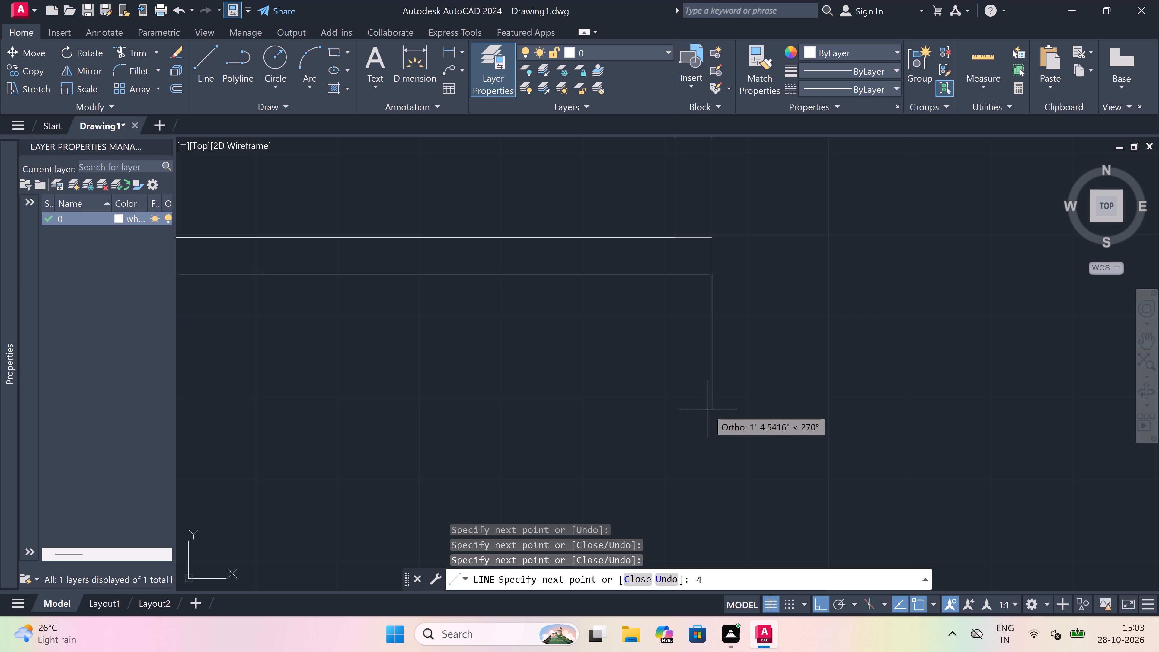
{"action": "type", "text": "'"}
{"action": "key", "text": "space"}
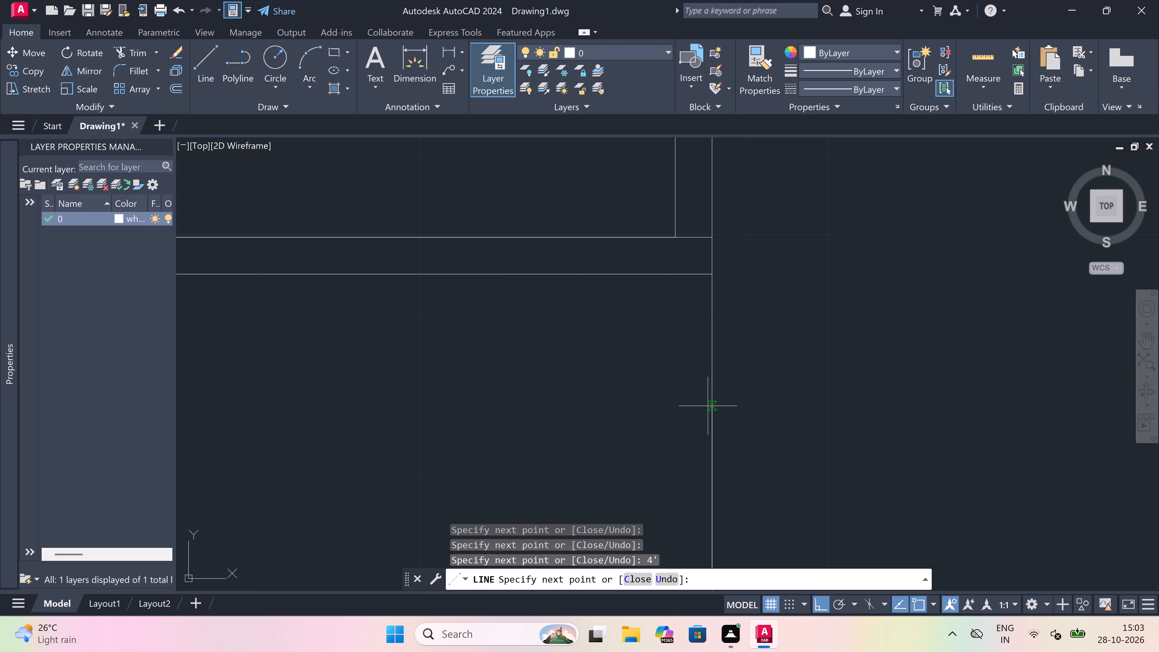
{"action": "scroll", "coordinate": [697, 310], "scroll_direction": "down", "scroll_amount": 5}
{"action": "scroll", "coordinate": [620, 351], "scroll_direction": "up", "scroll_amount": 2}
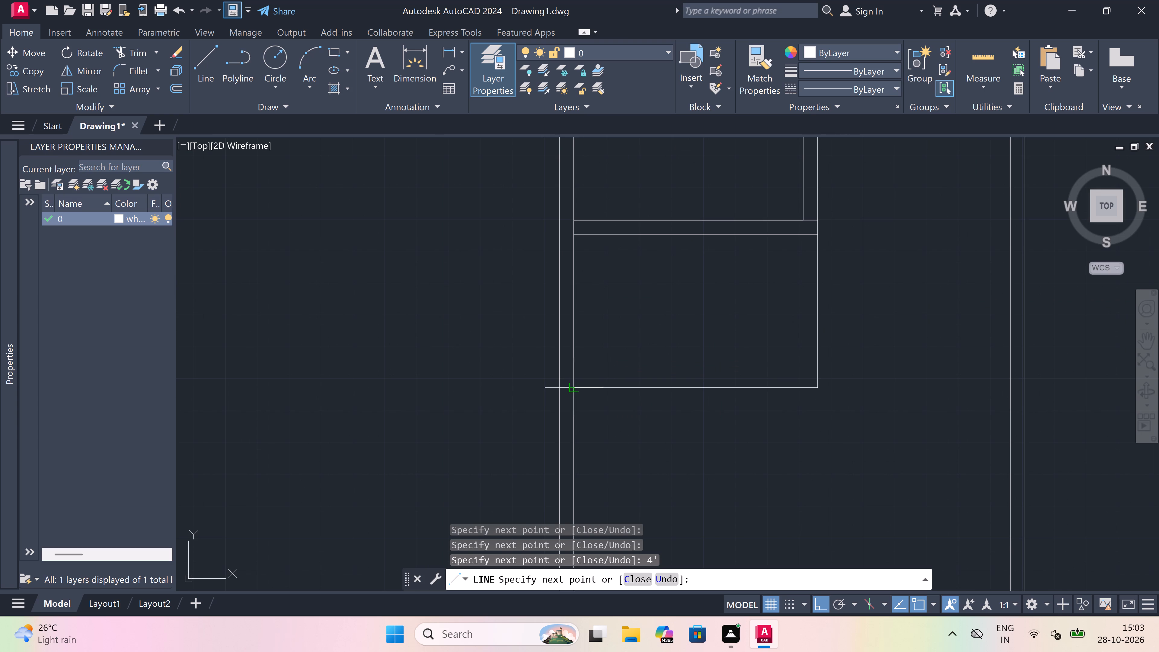
{"action": "left_click", "coordinate": [572, 390]}
Continue the line 4.5" south and east to the partition's outer face, closing the new cross wall's east end.
{"action": "key", "text": "4"}
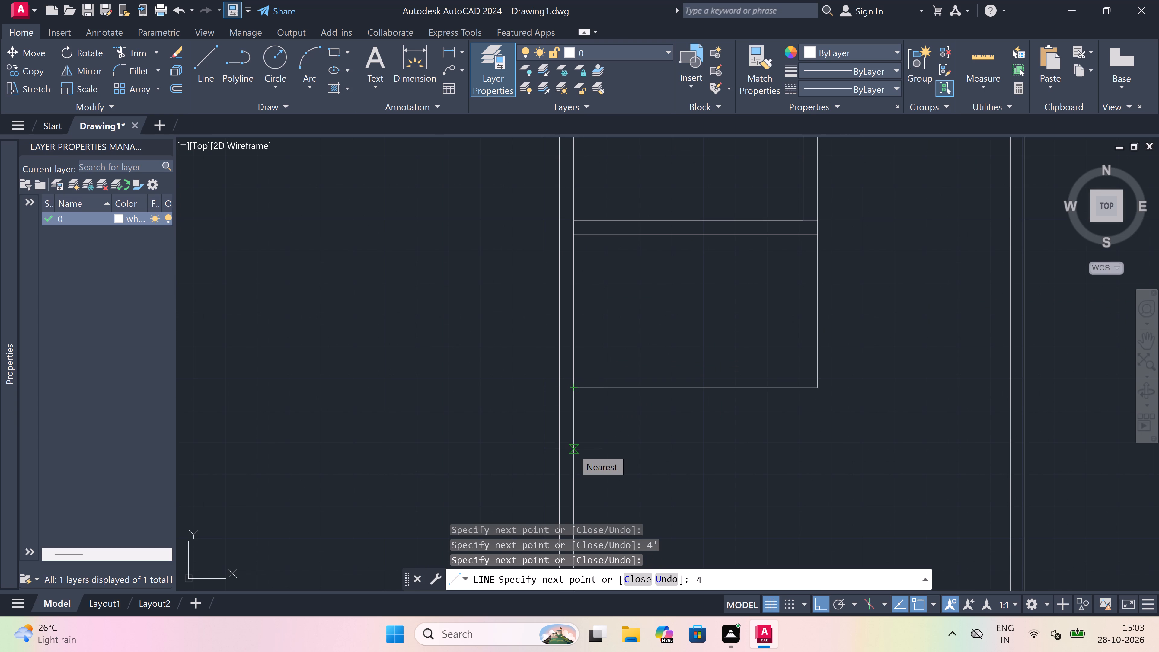
{"action": "type", "text": ".5"}
{"action": "type", "text": "\""}
{"action": "key", "text": "space"}
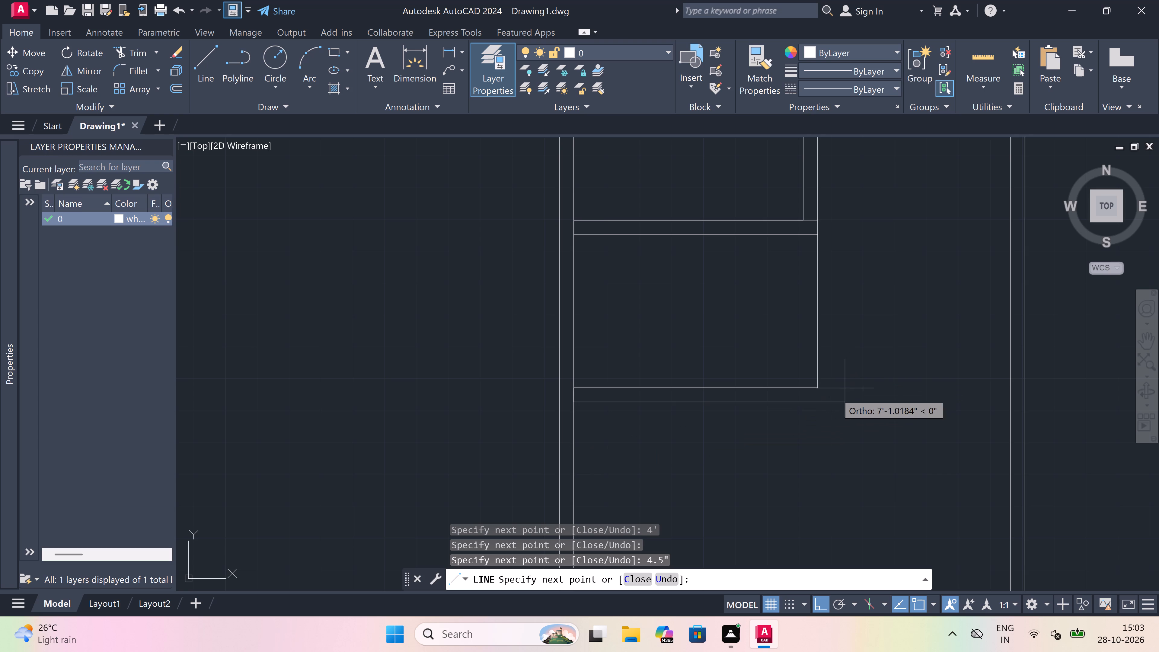
{"action": "scroll", "coordinate": [835, 393], "scroll_direction": "up", "scroll_amount": 1}
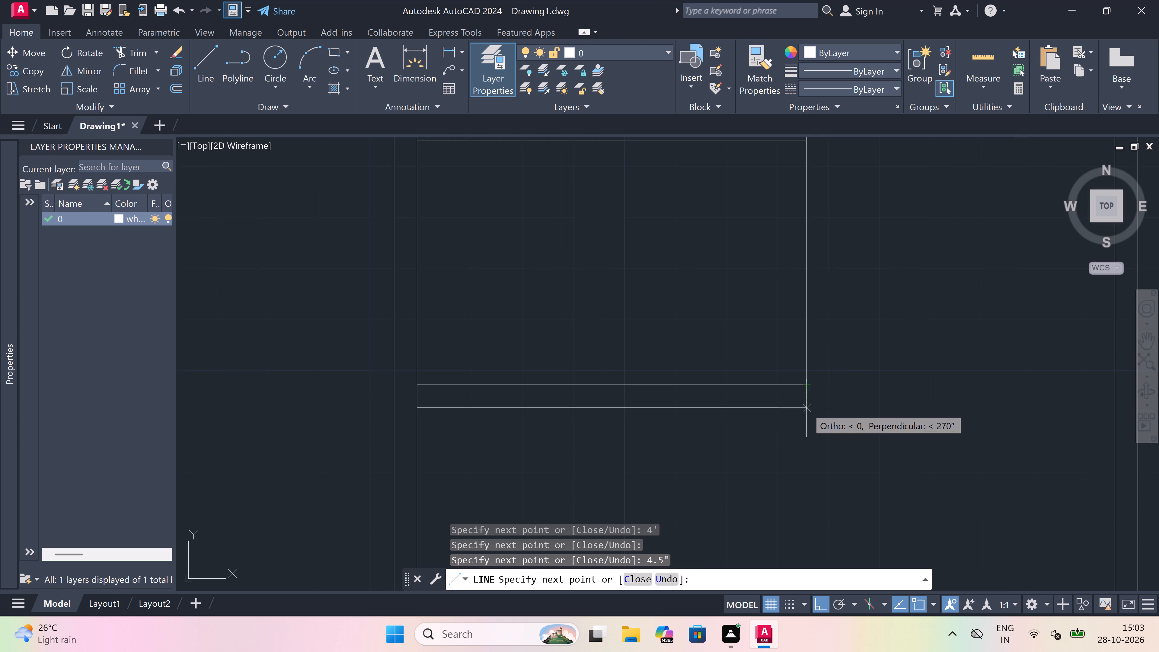
{"action": "left_click_drag", "start_coordinate": [807, 408], "coordinate": [807, 405]}
{"action": "left_click", "coordinate": [808, 383]}
{"action": "scroll", "coordinate": [808, 383], "scroll_direction": "down", "scroll_amount": 1}
{"action": "scroll", "coordinate": [808, 383], "scroll_direction": "up", "scroll_amount": 4}
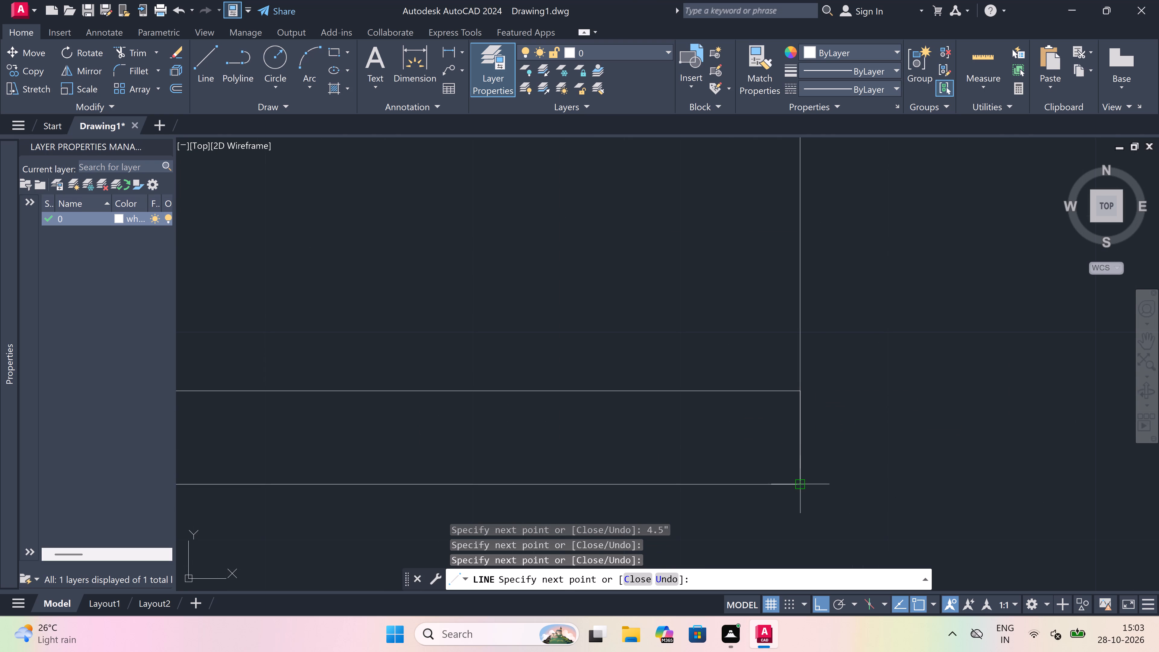
{"action": "left_click", "coordinate": [798, 484]}
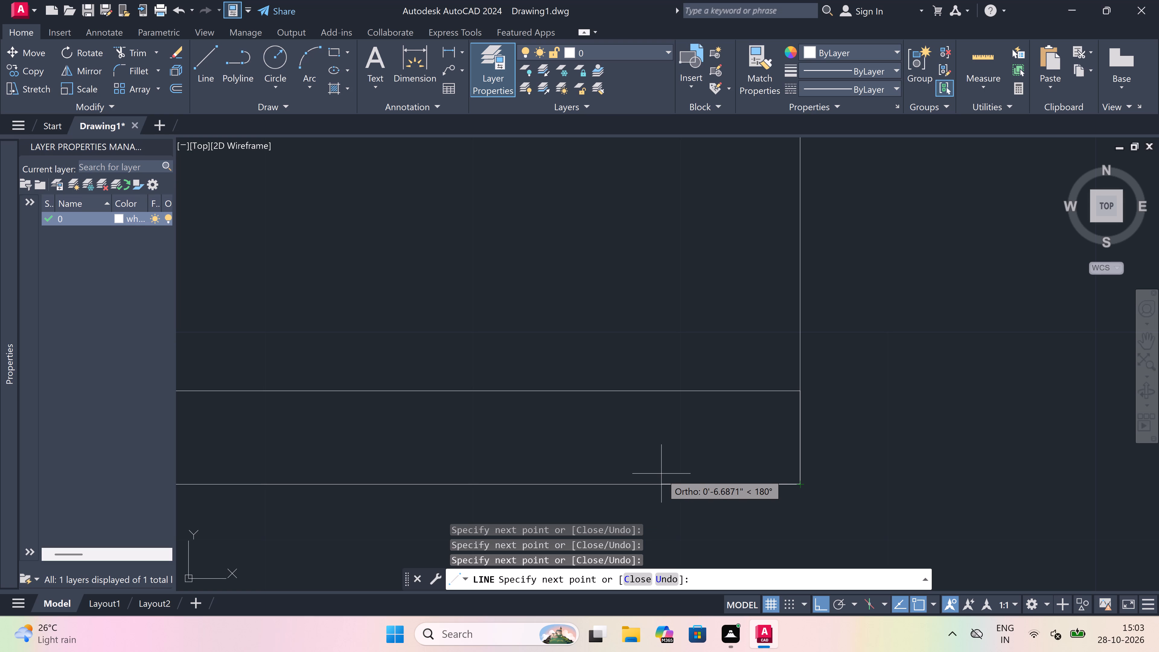
Continue the line 4.5" west and north to both lines of the cross wall above, forming the partition's inner face.
{"action": "key", "text": "4"}
{"action": "type", "text": ".5"}
{"action": "type", "text": "\""}
{"action": "key", "text": "space"}
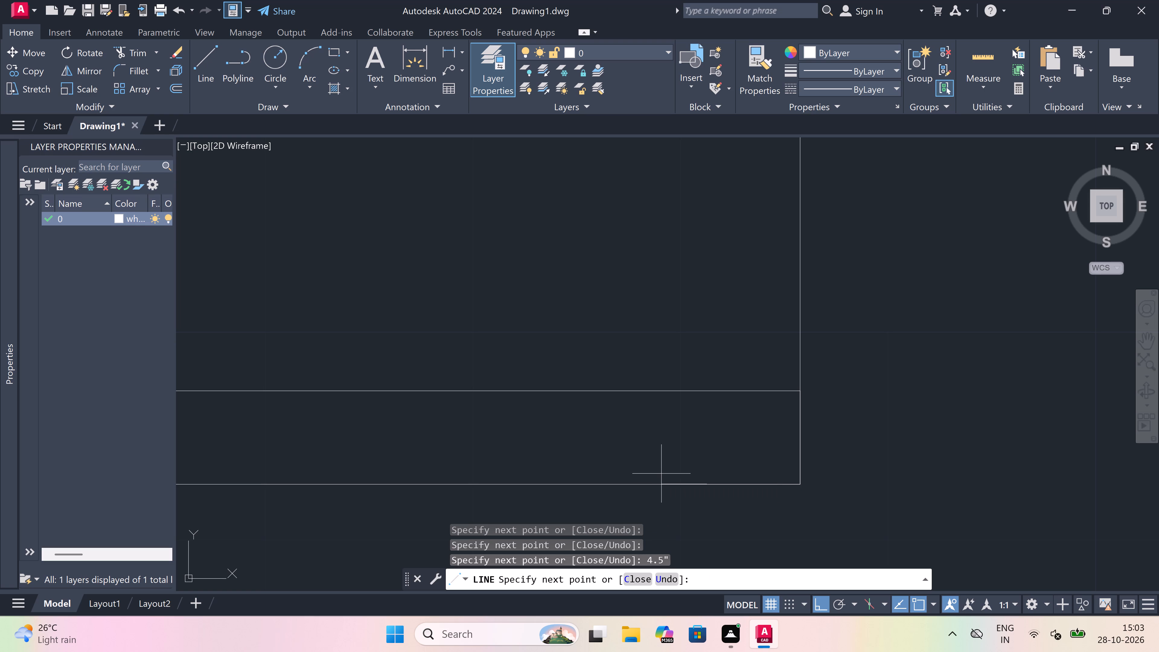
{"action": "scroll", "coordinate": [663, 472], "scroll_direction": "down", "scroll_amount": 4}
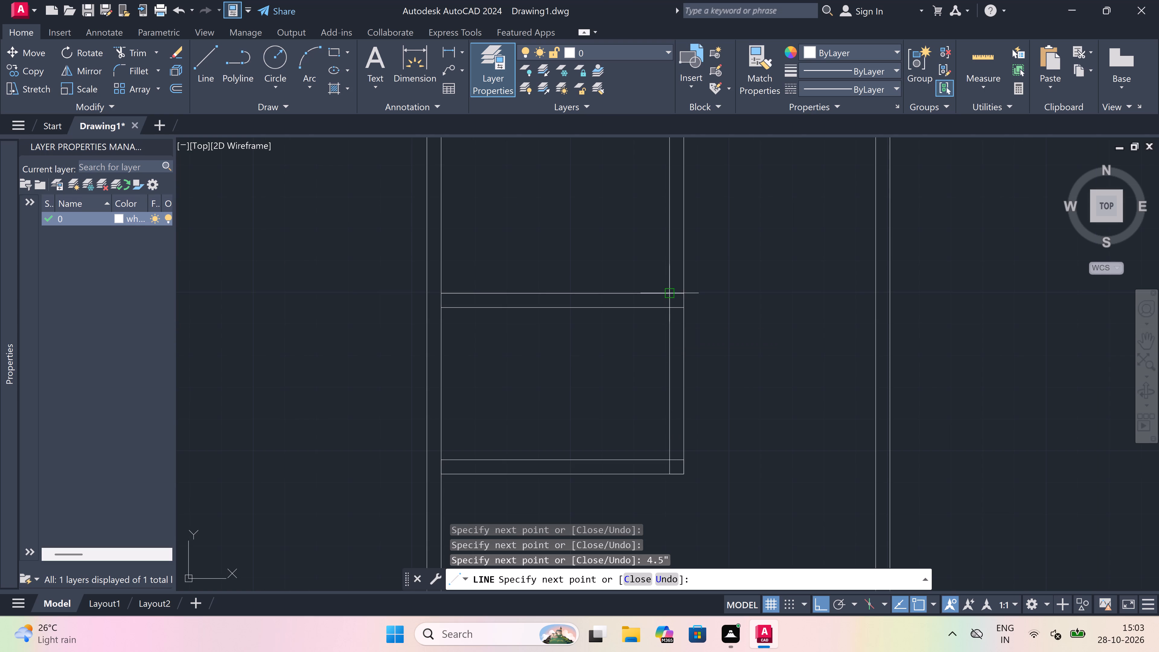
{"action": "scroll", "coordinate": [666, 295], "scroll_direction": "up", "scroll_amount": 3}
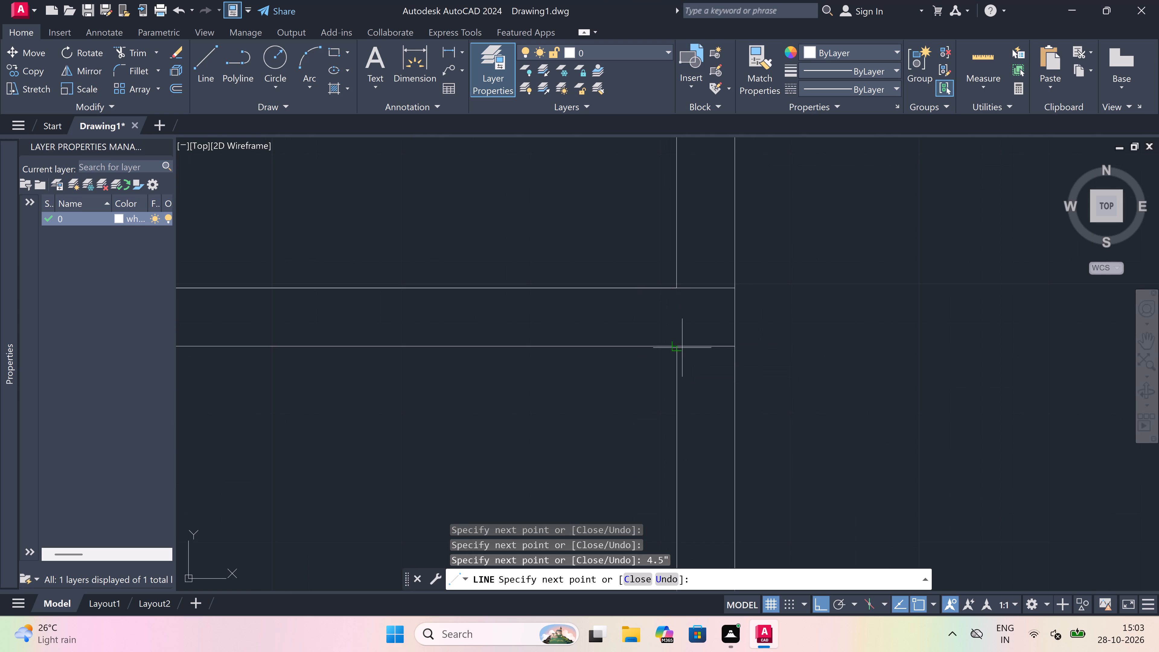
{"action": "left_click", "coordinate": [681, 346]}
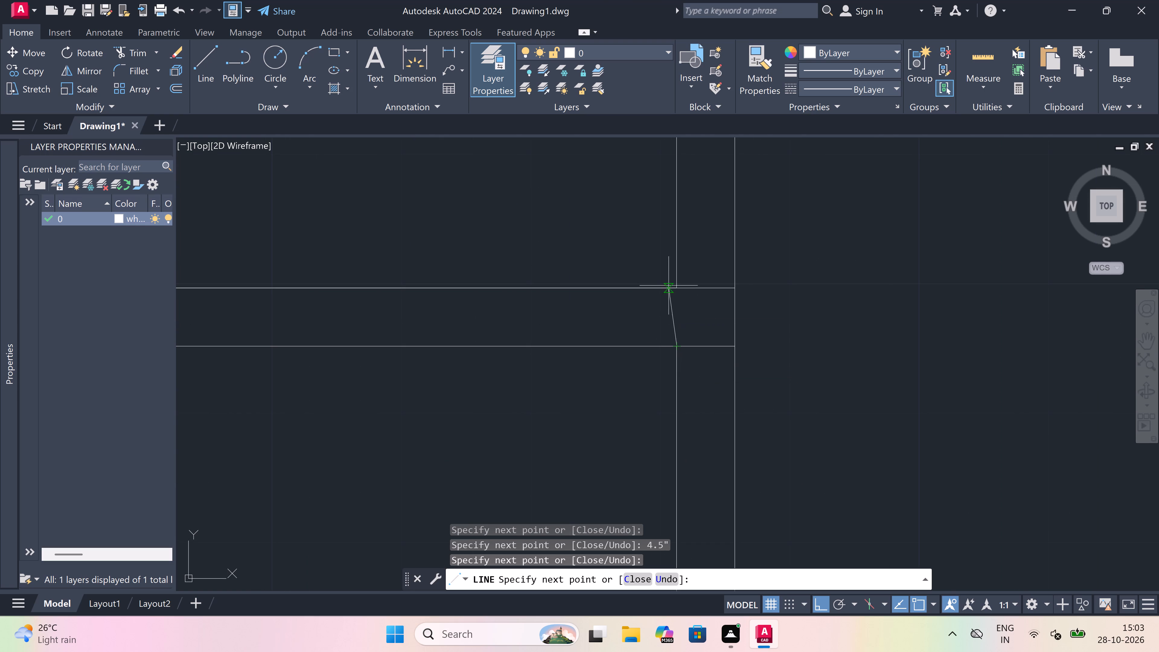
{"action": "left_click", "coordinate": [680, 284]}
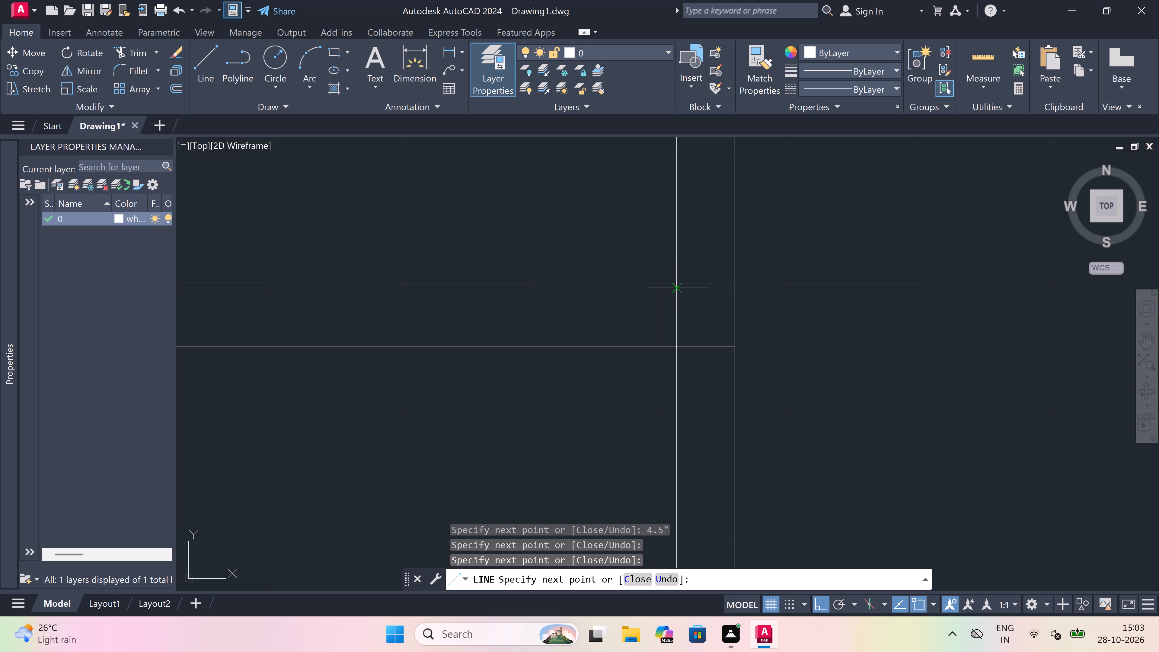
{"action": "key", "text": "Escape"}
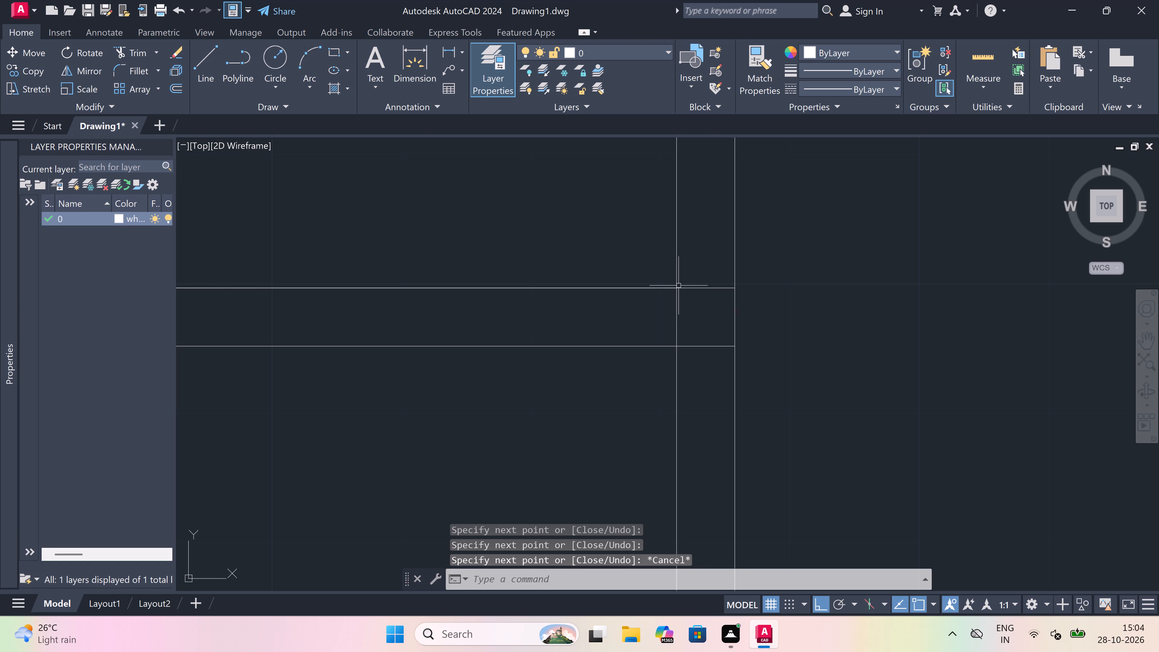
Trim the overlapping cross wall and inner partition lines where the upper cross wall meets the extended partition.
{"action": "scroll", "coordinate": [678, 285], "scroll_direction": "down", "scroll_amount": 3}
{"action": "scroll", "coordinate": [650, 316], "scroll_direction": "down", "scroll_amount": 2}
{"action": "scroll", "coordinate": [650, 316], "scroll_direction": "up", "scroll_amount": 1}
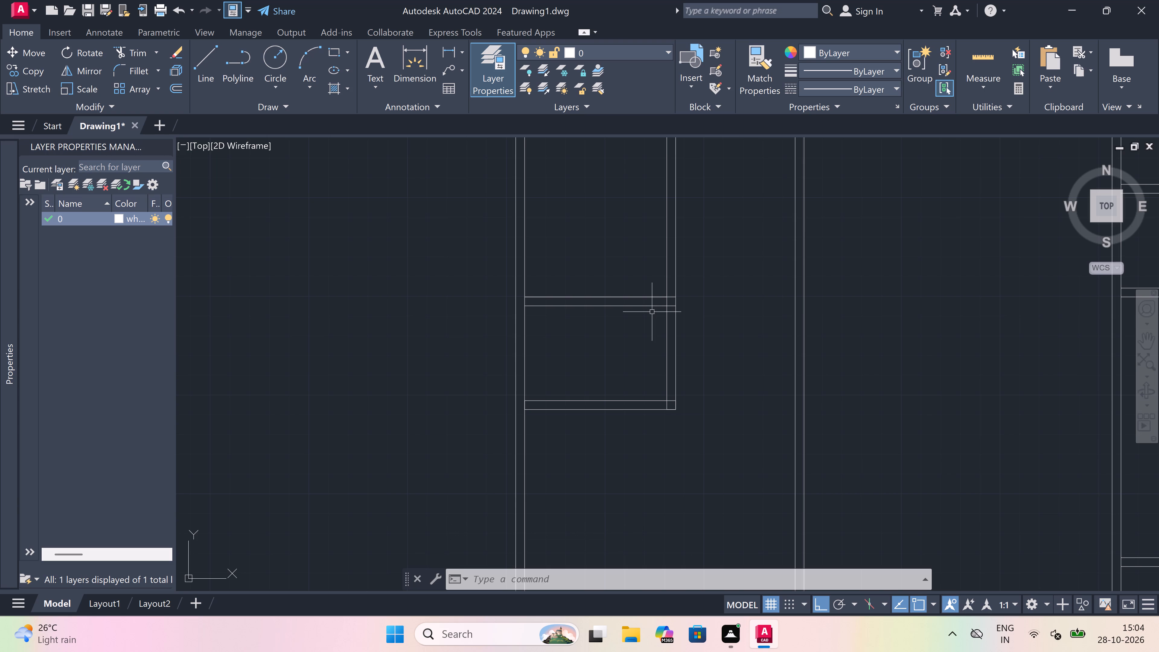
{"action": "scroll", "coordinate": [652, 312], "scroll_direction": "down", "scroll_amount": 2}
{"action": "scroll", "coordinate": [652, 312], "scroll_direction": "up", "scroll_amount": 2}
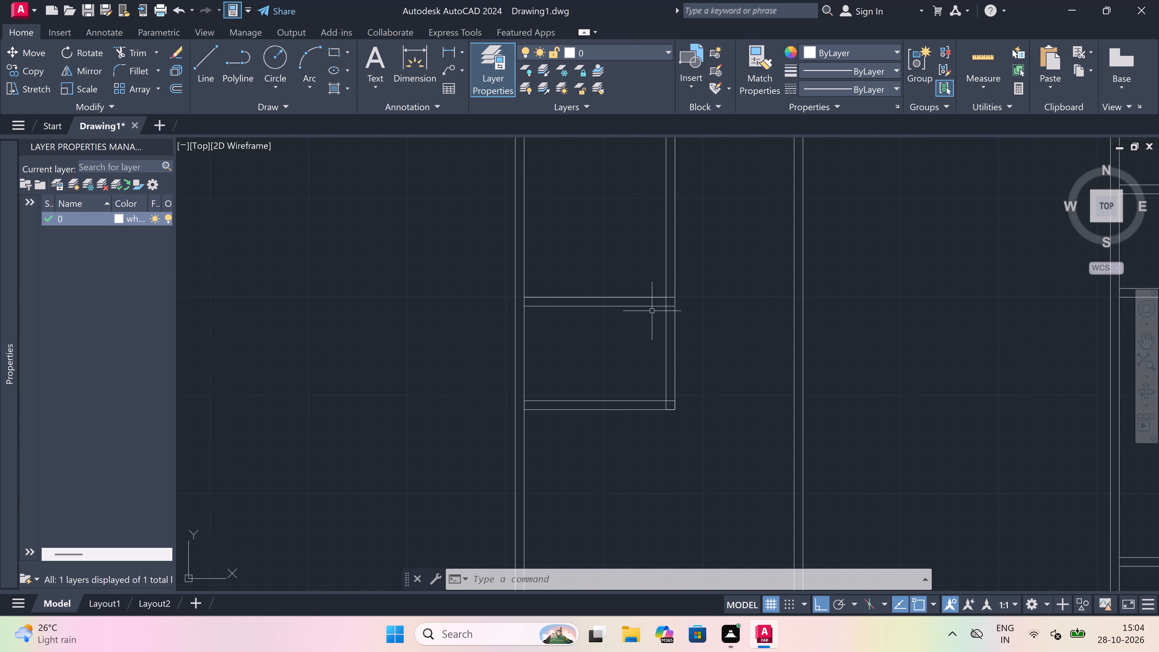
{"action": "type", "text": "tr"}
{"action": "key", "text": "space"}
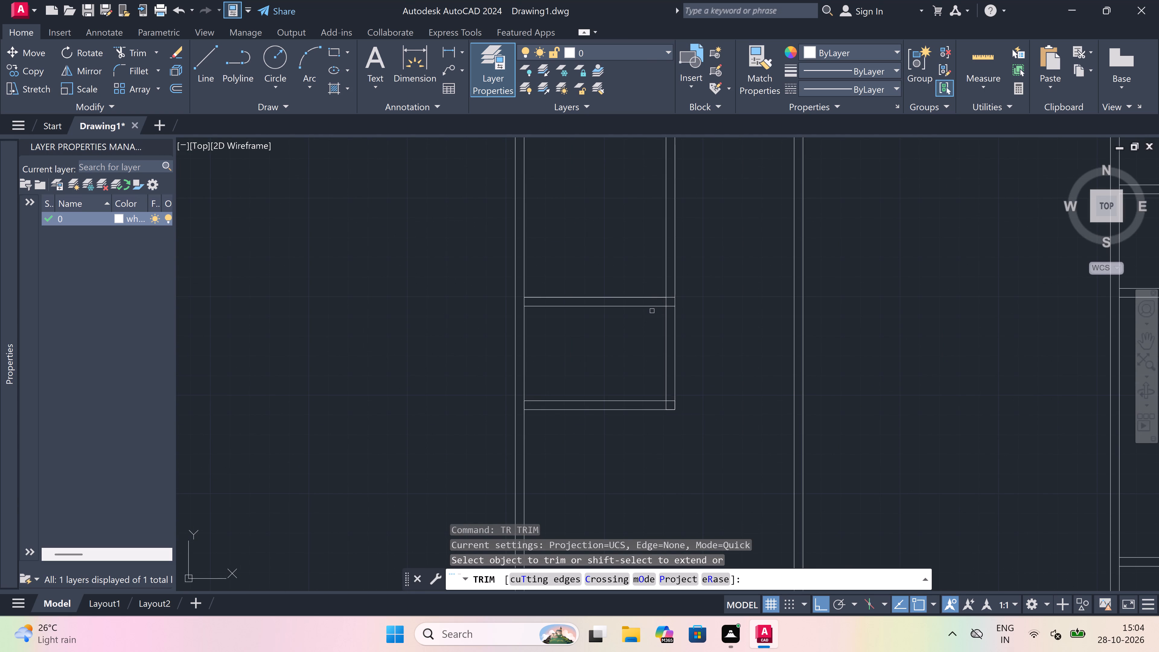
{"action": "scroll", "coordinate": [651, 291], "scroll_direction": "up", "scroll_amount": 1}
{"action": "scroll", "coordinate": [693, 301], "scroll_direction": "up", "scroll_amount": 2}
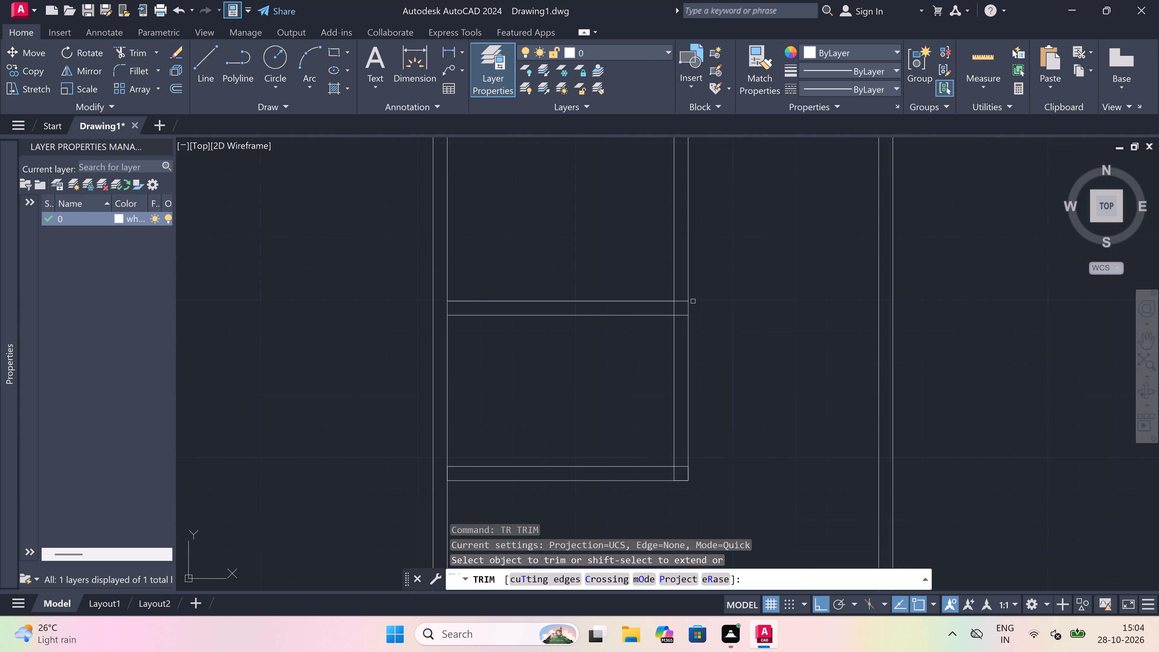
{"action": "left_click_drag", "start_coordinate": [663, 283], "coordinate": [665, 291]}
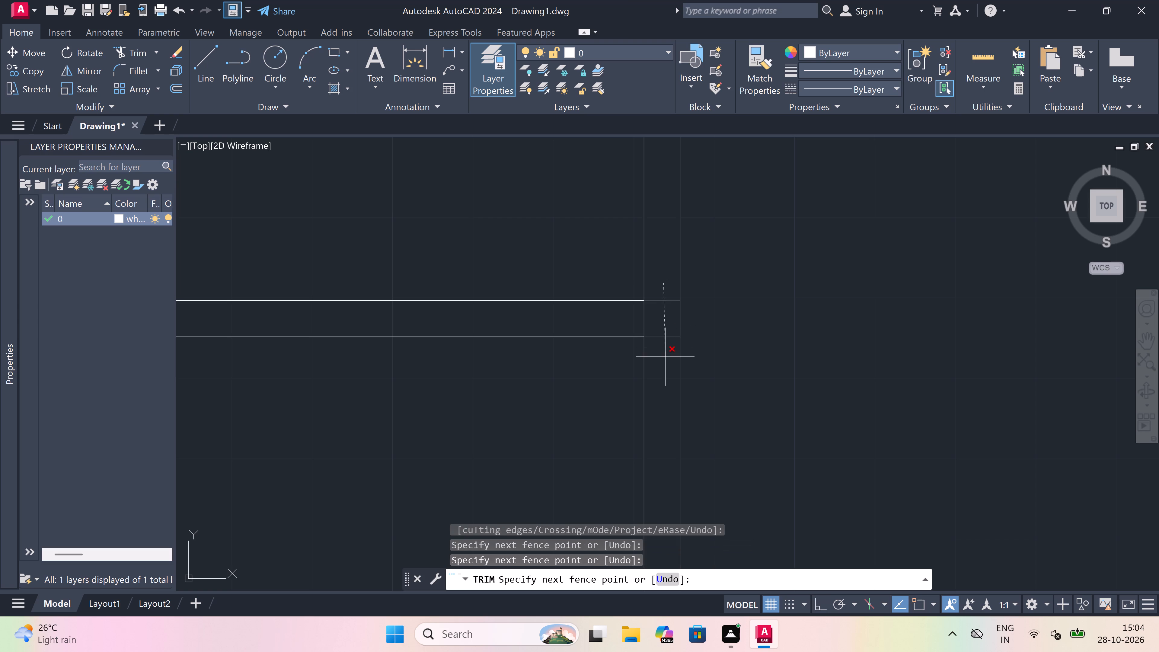
{"action": "left_click_drag", "start_coordinate": [665, 357], "coordinate": [666, 351]}
{"action": "left_click", "coordinate": [653, 324]}
{"action": "left_click", "coordinate": [624, 313]}
Trim the west wall's inner line between the two lines of the new bottom cross wall.
{"action": "scroll", "coordinate": [624, 313], "scroll_direction": "down", "scroll_amount": 4}
{"action": "scroll", "coordinate": [602, 374], "scroll_direction": "up", "scroll_amount": 2}
{"action": "scroll", "coordinate": [421, 376], "scroll_direction": "up", "scroll_amount": 1}
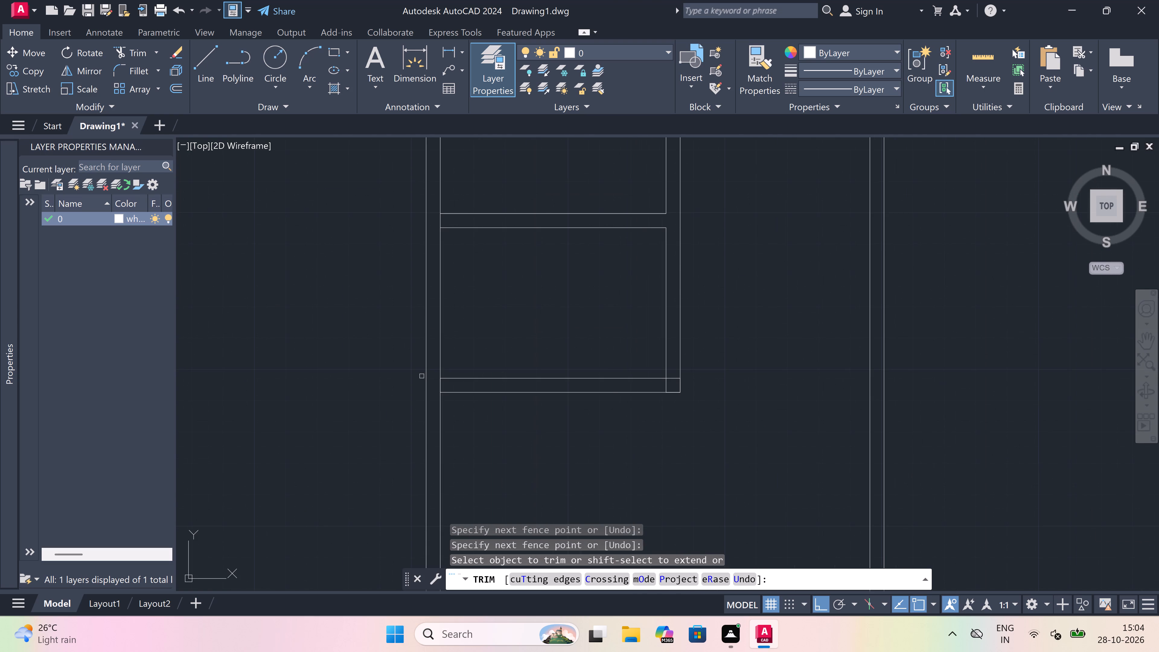
{"action": "left_click", "coordinate": [450, 389]}
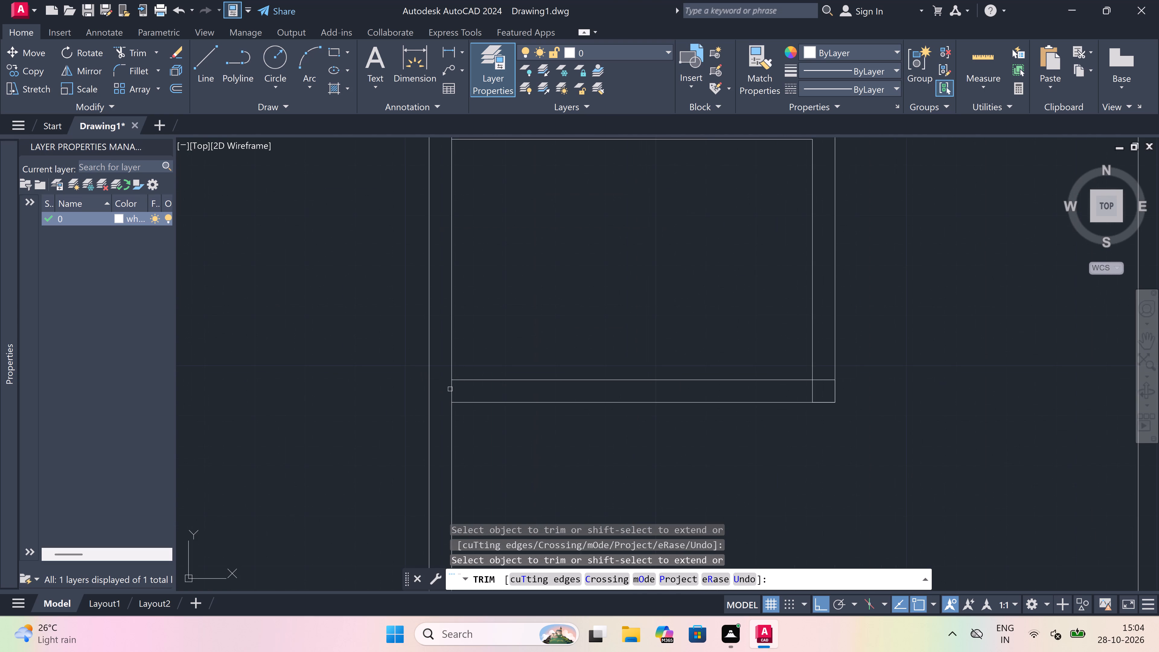
{"action": "left_click", "coordinate": [450, 389]}
Trim the two overlapping inner lines at the lowest room's southeast wall corner.
{"action": "scroll", "coordinate": [614, 431], "scroll_direction": "down", "scroll_amount": 1}
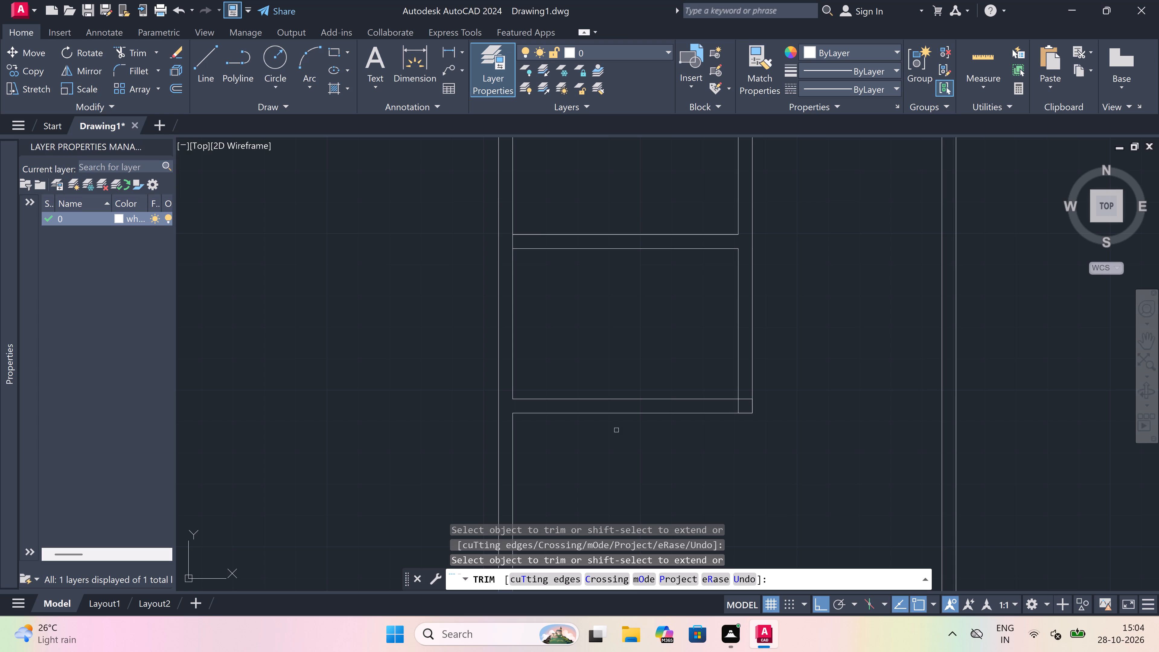
{"action": "scroll", "coordinate": [813, 352], "scroll_direction": "up", "scroll_amount": 2}
{"action": "scroll", "coordinate": [715, 419], "scroll_direction": "down", "scroll_amount": 2}
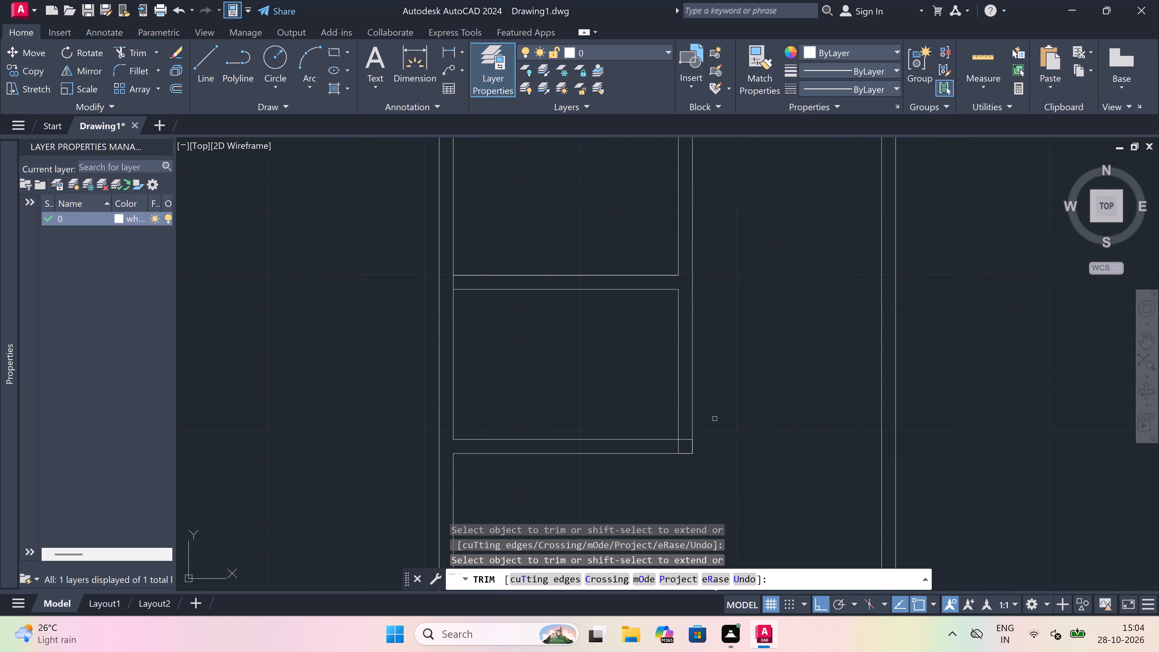
{"action": "scroll", "coordinate": [701, 430], "scroll_direction": "up", "scroll_amount": 2}
{"action": "scroll", "coordinate": [671, 441], "scroll_direction": "down", "scroll_amount": 2}
{"action": "scroll", "coordinate": [648, 454], "scroll_direction": "up", "scroll_amount": 2}
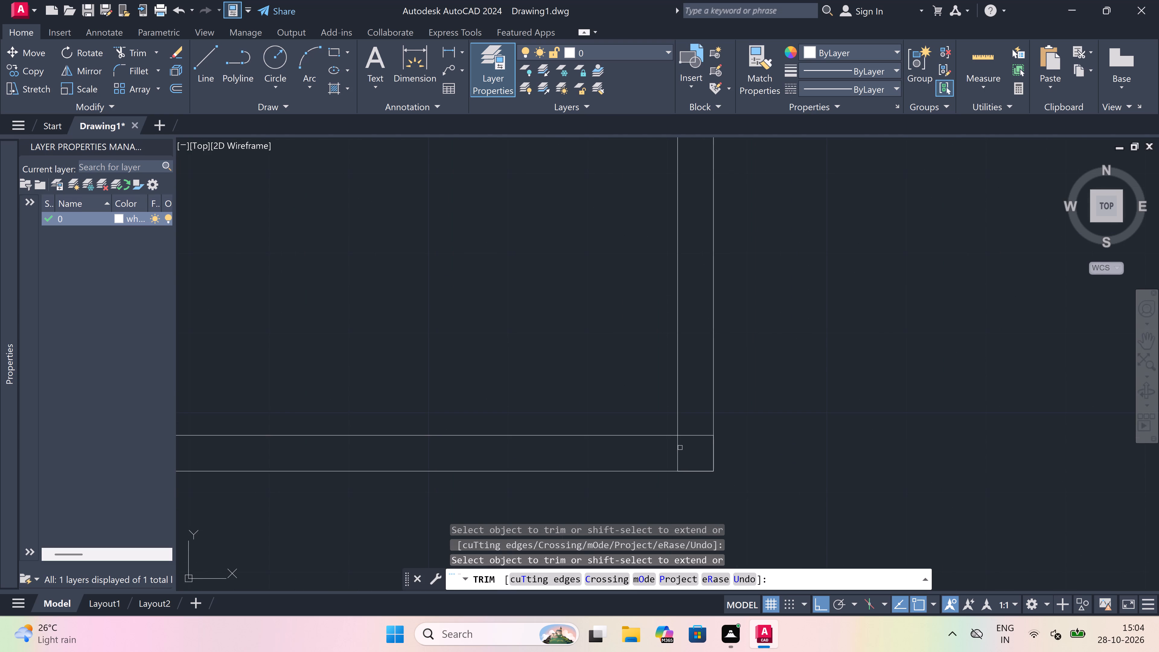
{"action": "left_click", "coordinate": [678, 449]}
{"action": "left_click", "coordinate": [689, 433]}
Trim the cross wall line crossing the partition at the southeast corner of the first small room, and finish trimming.
{"action": "scroll", "coordinate": [689, 433], "scroll_direction": "down", "scroll_amount": 4}
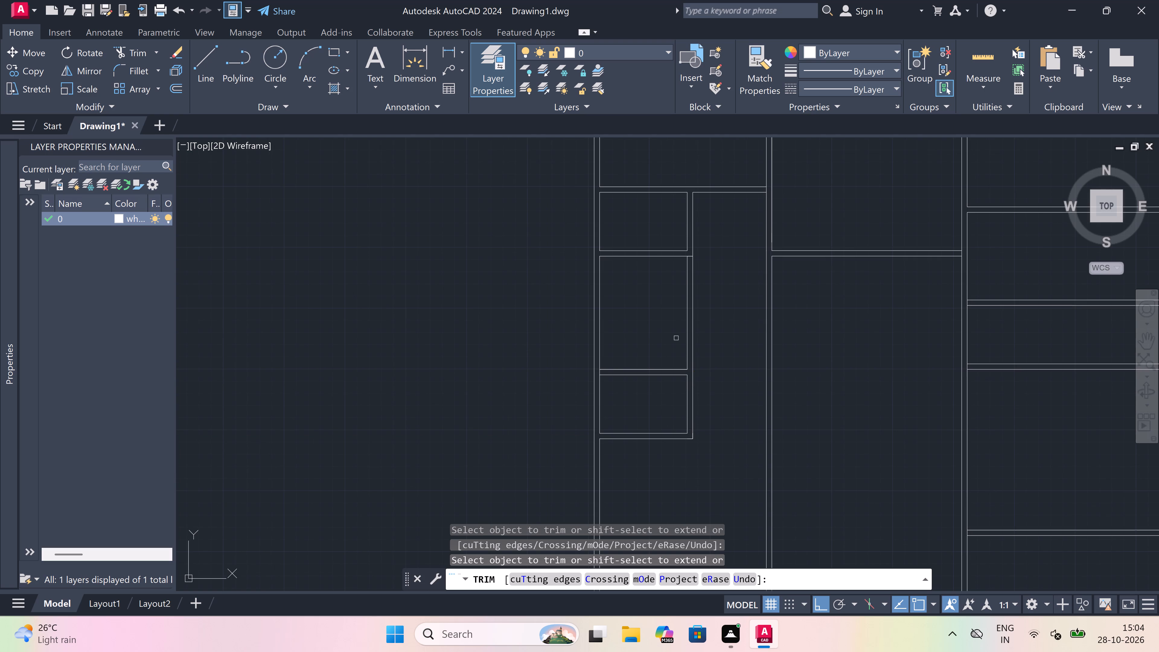
{"action": "scroll", "coordinate": [697, 217], "scroll_direction": "up", "scroll_amount": 2}
{"action": "scroll", "coordinate": [670, 330], "scroll_direction": "up", "scroll_amount": 2}
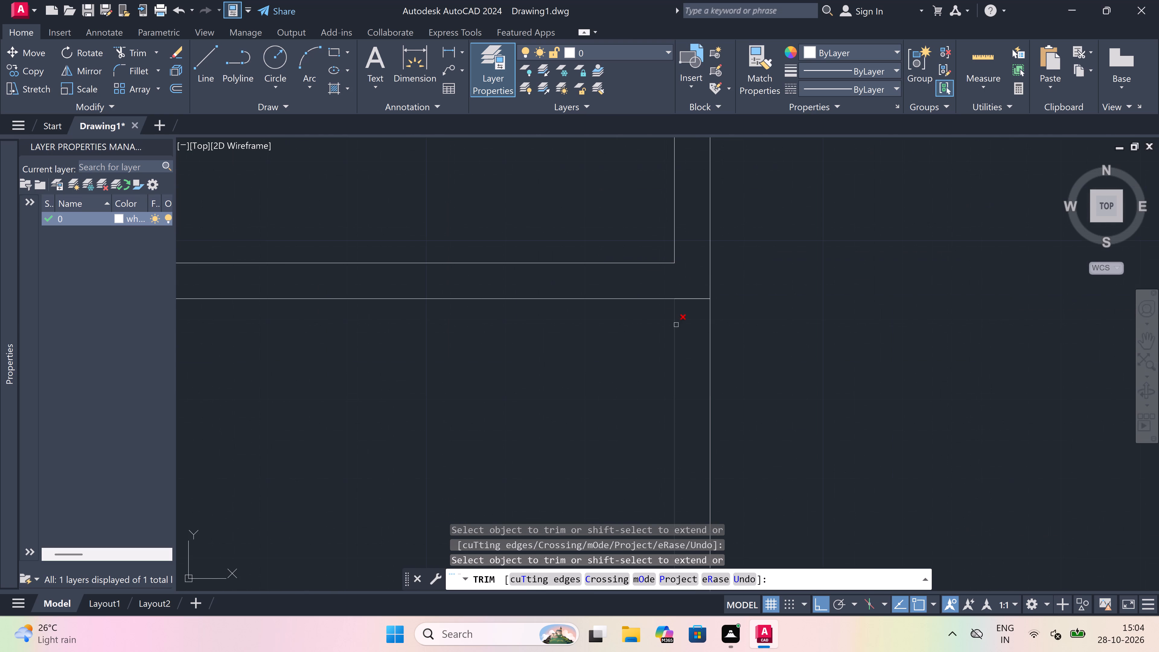
{"action": "left_click", "coordinate": [690, 298]}
{"action": "left_click", "coordinate": [690, 298]}
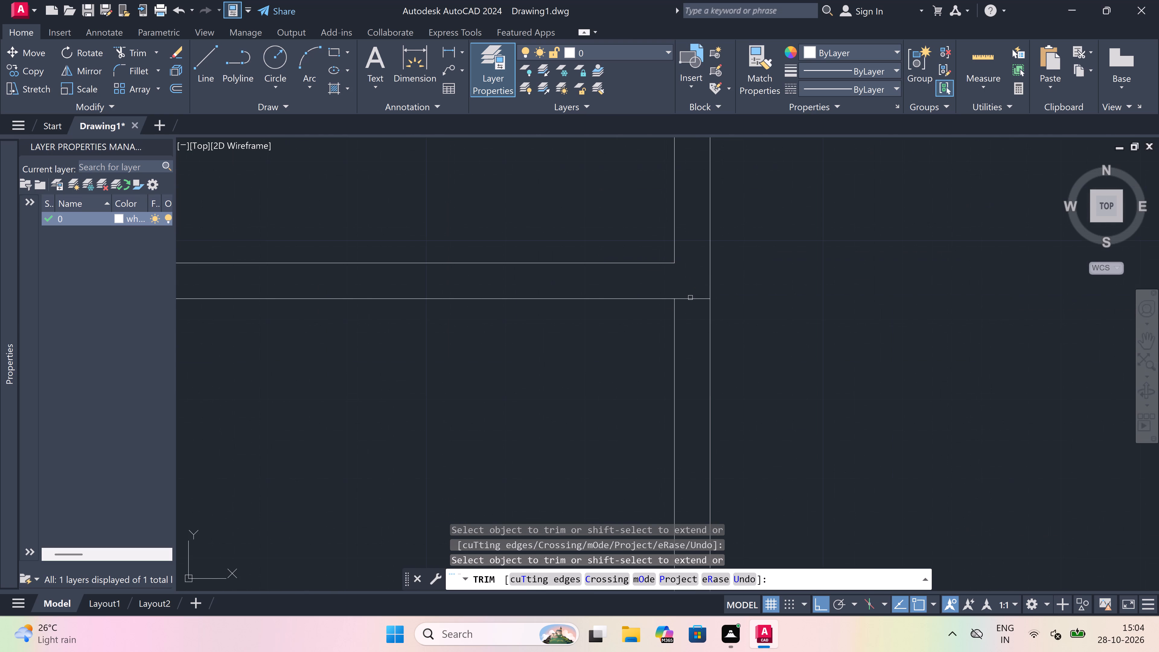
{"action": "left_click", "coordinate": [690, 298]}
{"action": "scroll", "coordinate": [637, 360], "scroll_direction": "down", "scroll_amount": 4}
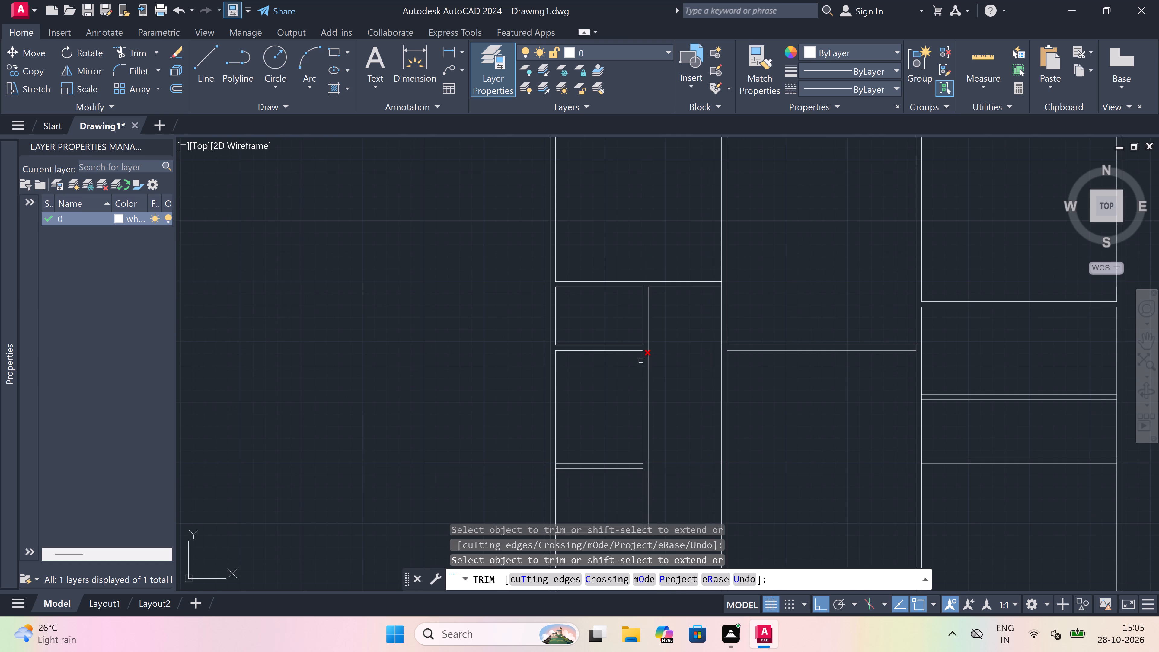
{"action": "key", "text": "Escape"}
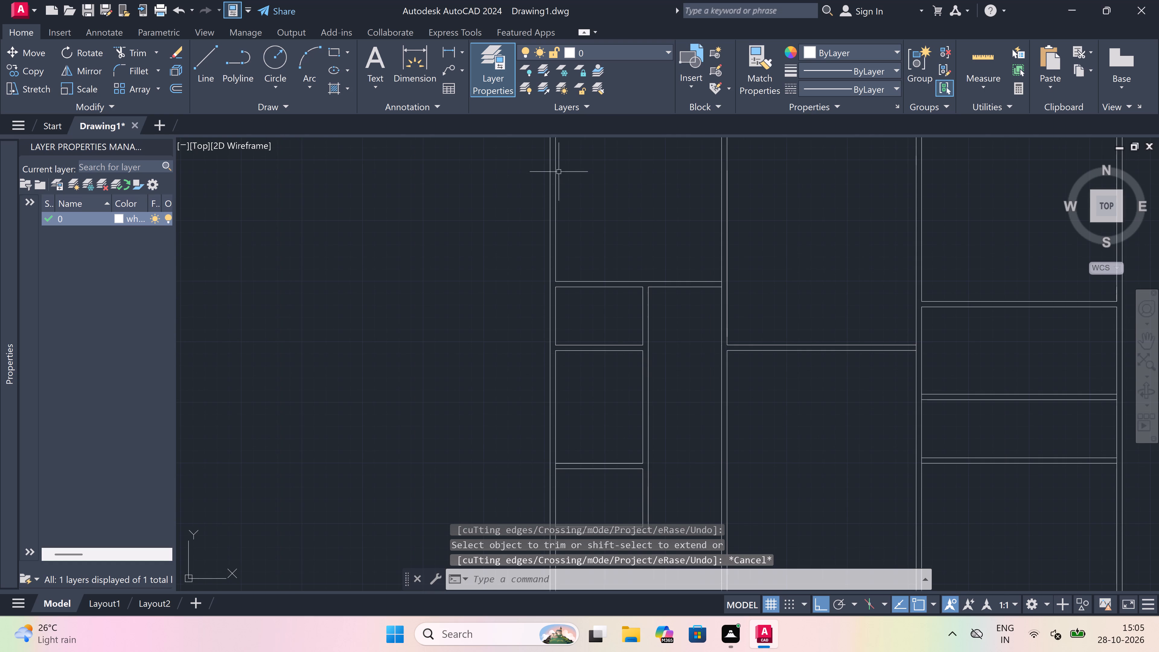
Offset the outer line of the lowest small west room's bottom wall 8' to the south.
{"action": "scroll", "coordinate": [597, 304], "scroll_direction": "down", "scroll_amount": 3}
{"action": "scroll", "coordinate": [595, 341], "scroll_direction": "up", "scroll_amount": 1}
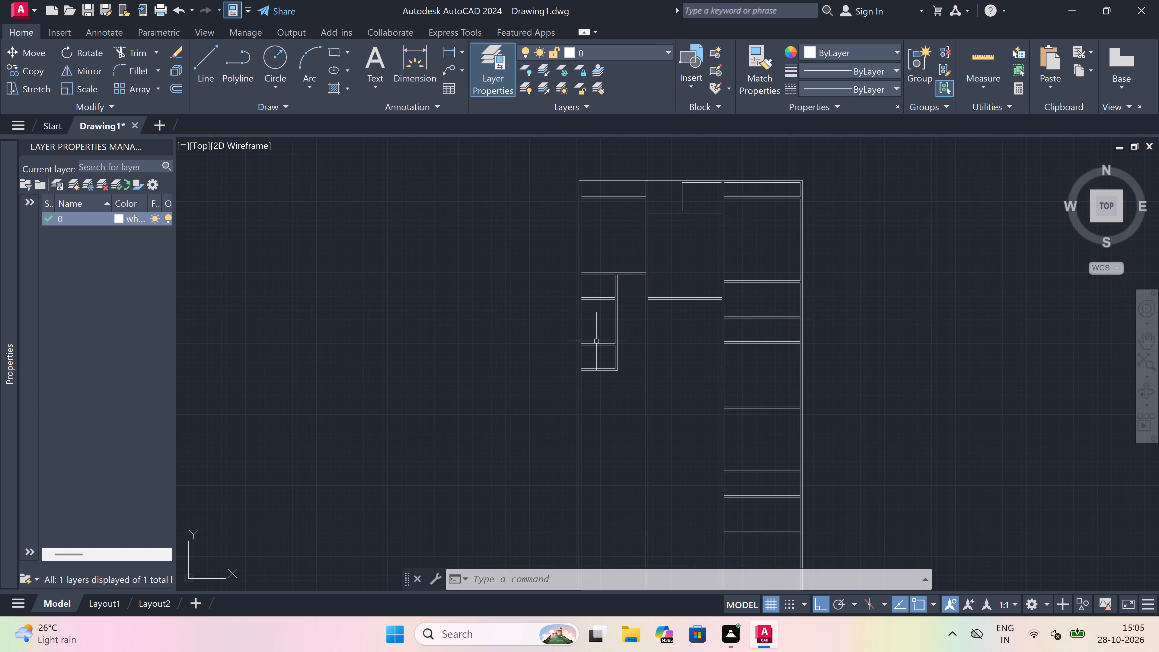
{"action": "scroll", "coordinate": [542, 315], "scroll_direction": "up", "scroll_amount": 1}
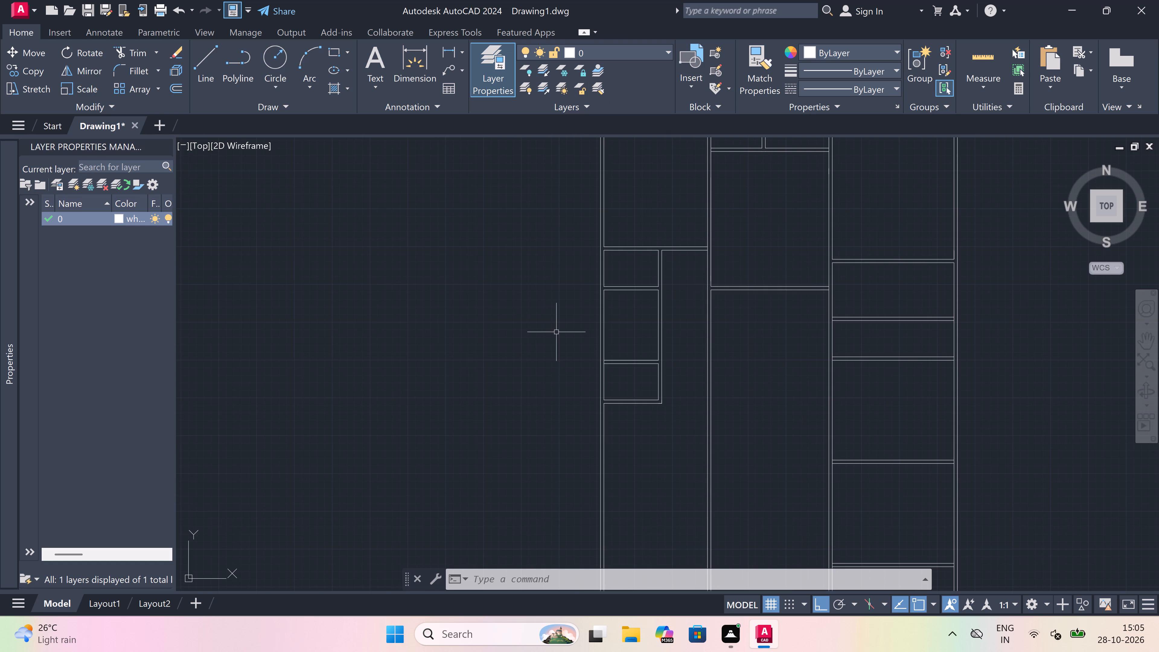
{"action": "scroll", "coordinate": [566, 344], "scroll_direction": "up", "scroll_amount": 1}
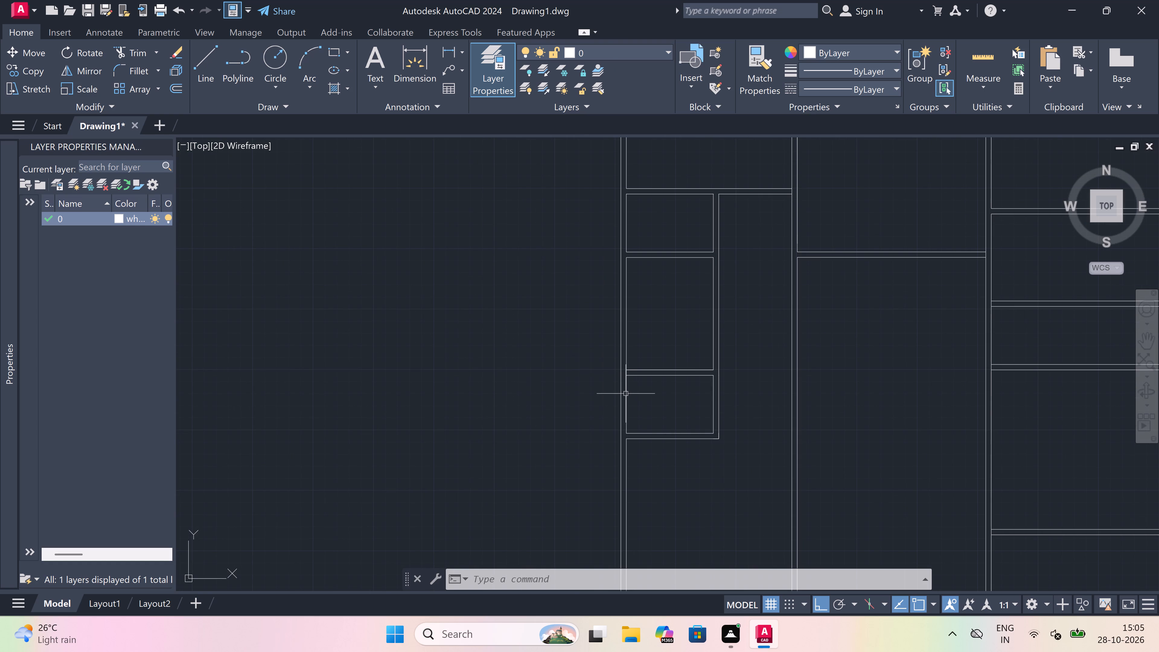
{"action": "key", "text": "o"}
{"action": "key", "text": "space"}
{"action": "scroll", "coordinate": [647, 423], "scroll_direction": "down", "scroll_amount": 2}
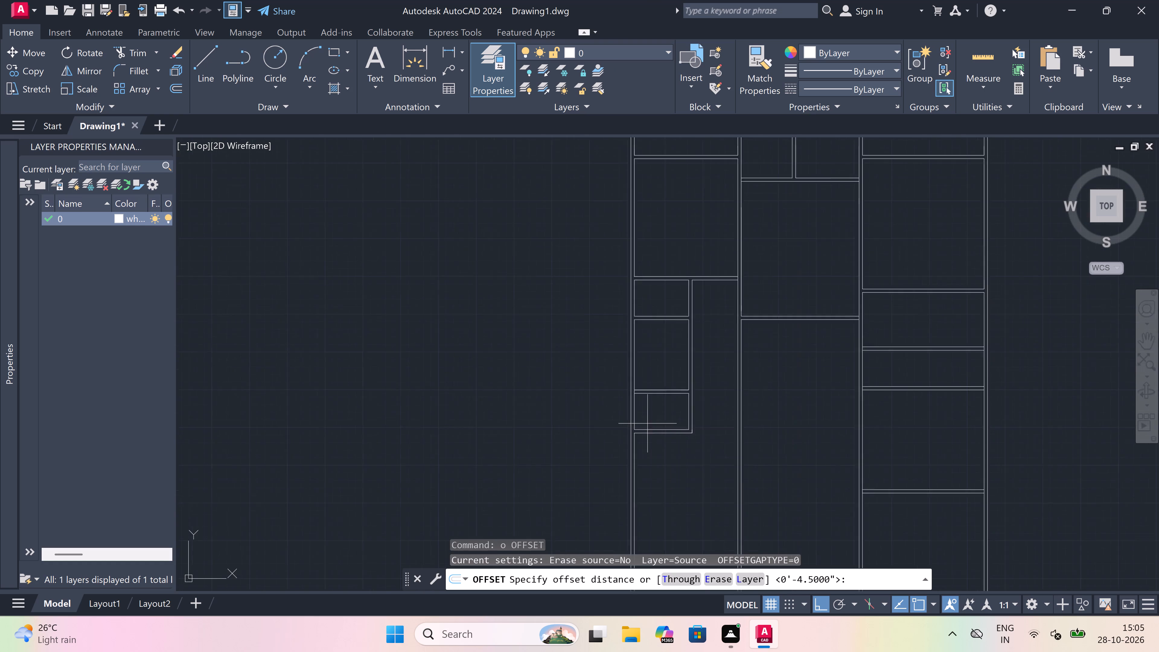
{"action": "scroll", "coordinate": [654, 429], "scroll_direction": "up", "scroll_amount": 2}
{"action": "left_click", "coordinate": [660, 433]}
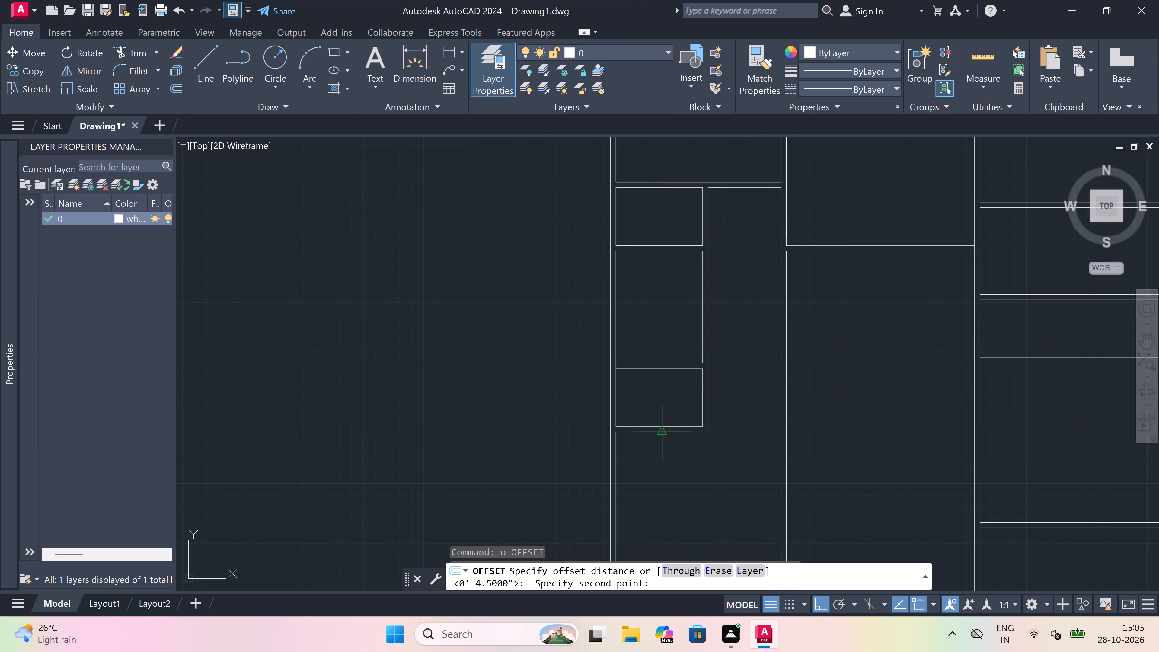
{"action": "scroll", "coordinate": [659, 479], "scroll_direction": "up", "scroll_amount": 2}
{"action": "type", "text": "8'"}
{"action": "key", "text": "space"}
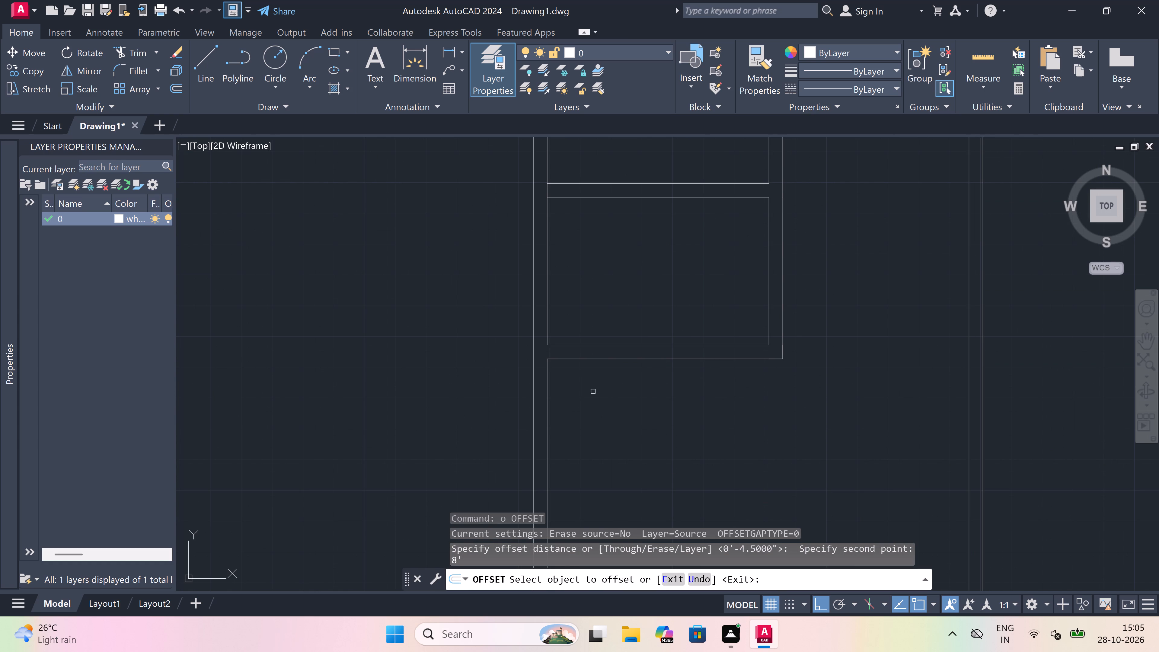
{"action": "scroll", "coordinate": [594, 391], "scroll_direction": "down", "scroll_amount": 2}
{"action": "scroll", "coordinate": [606, 391], "scroll_direction": "up", "scroll_amount": 1}
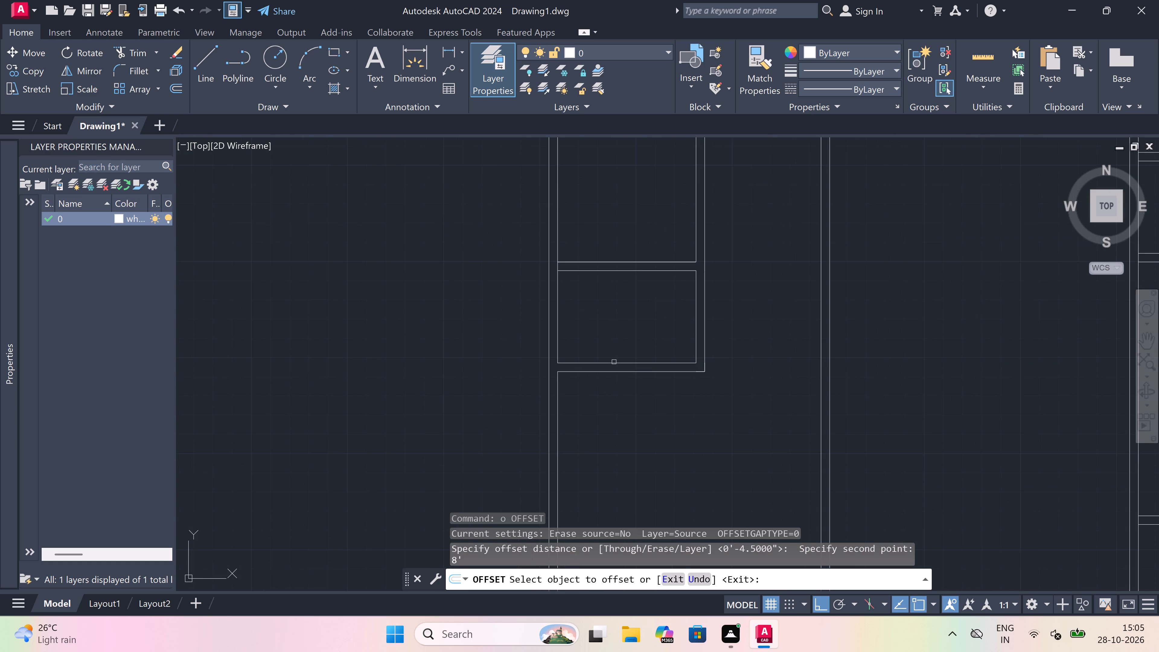
{"action": "left_click_drag", "start_coordinate": [612, 371], "coordinate": [614, 411]}
{"action": "left_click", "coordinate": [616, 433]}
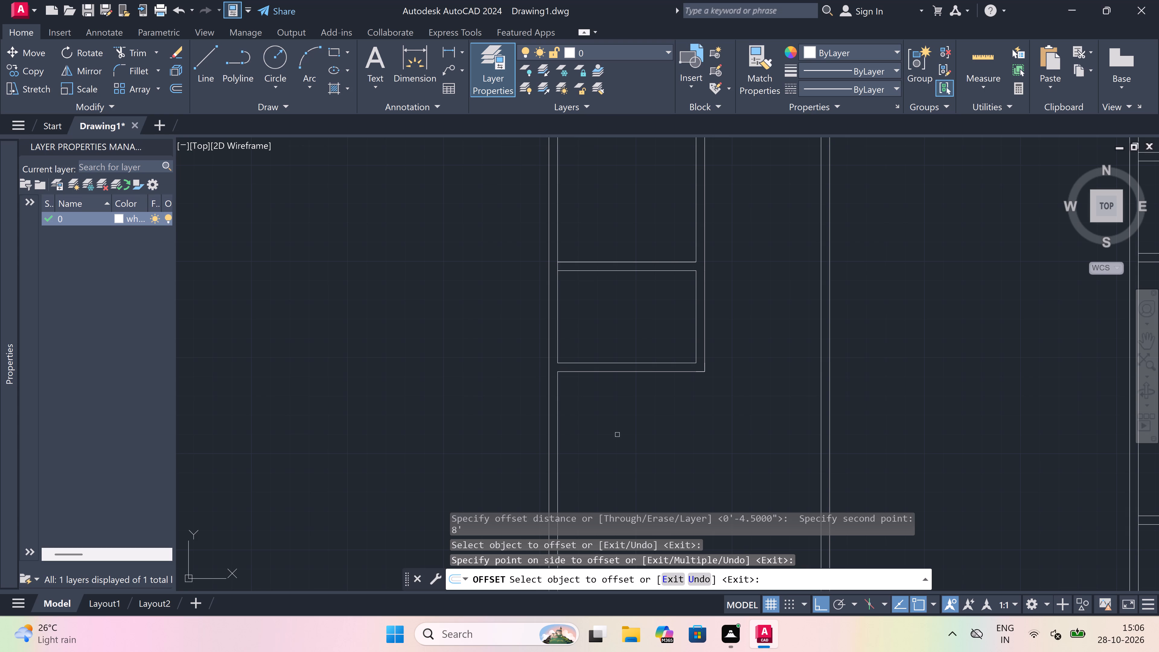
Examine the overall floor plan and the west bay around the newly offset line.
{"action": "scroll", "coordinate": [620, 417], "scroll_direction": "down", "scroll_amount": 1}
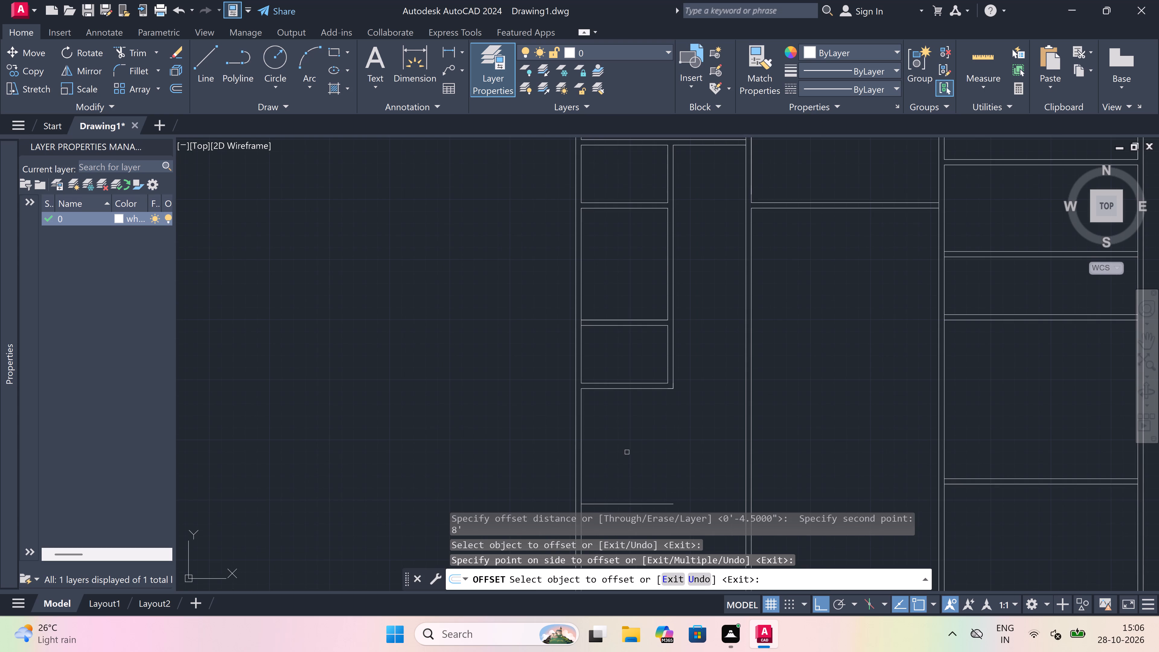
{"action": "scroll", "coordinate": [627, 455], "scroll_direction": "down", "scroll_amount": 2}
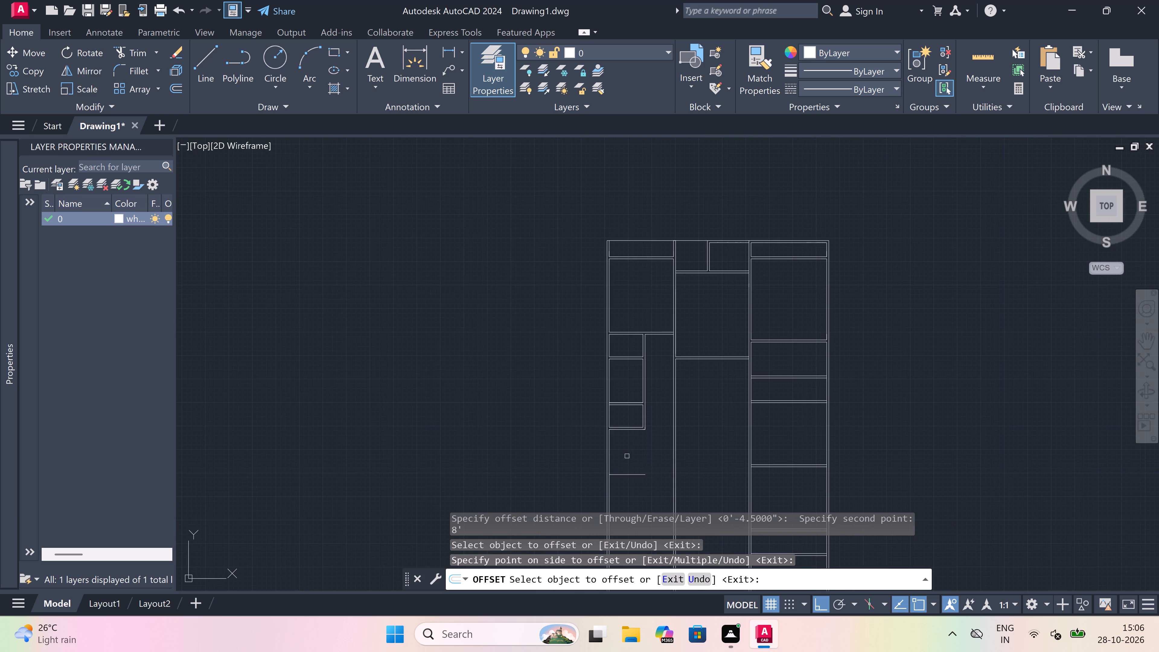
{"action": "scroll", "coordinate": [627, 456], "scroll_direction": "down", "scroll_amount": 2}
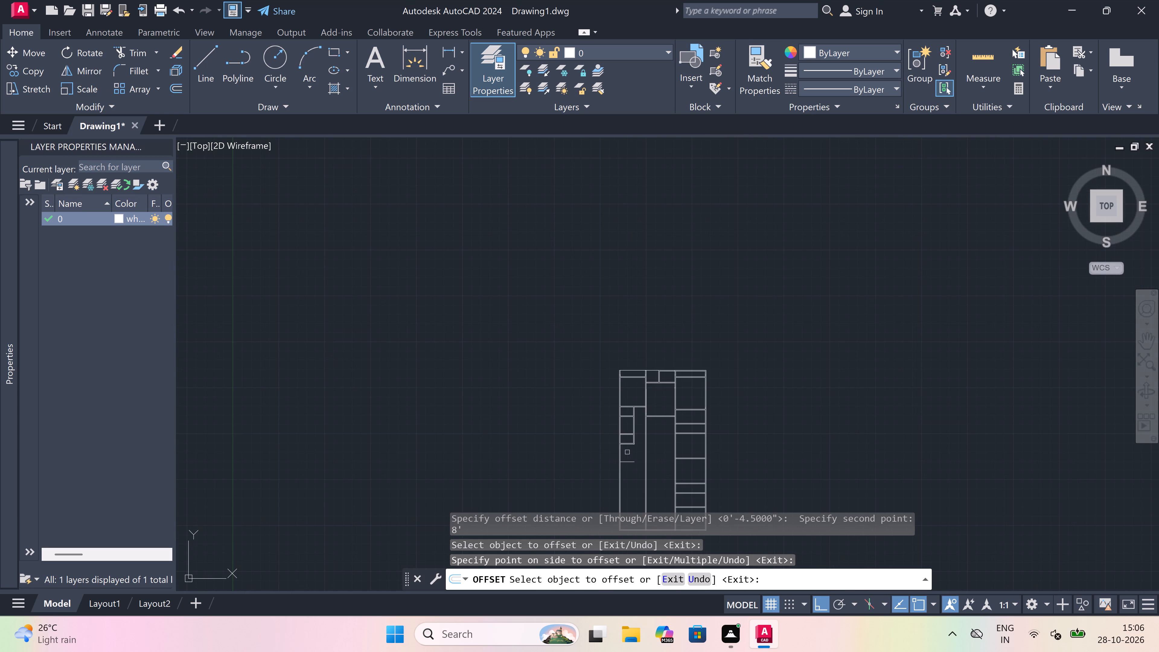
{"action": "scroll", "coordinate": [627, 453], "scroll_direction": "down", "scroll_amount": 1}
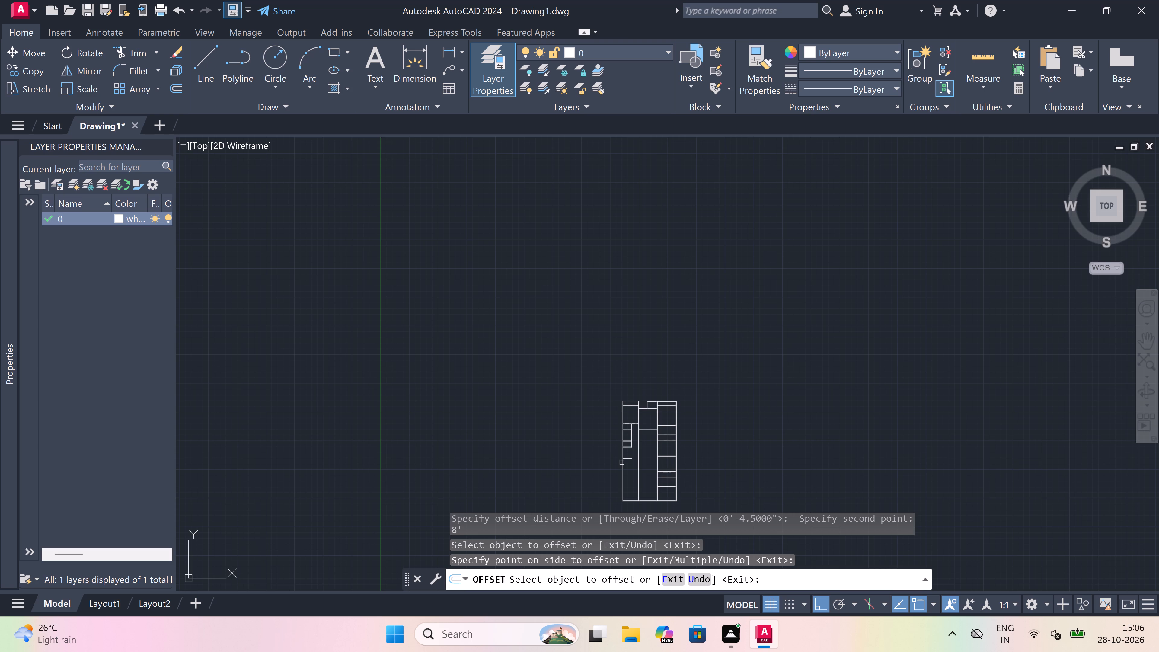
{"action": "scroll", "coordinate": [624, 455], "scroll_direction": "down", "scroll_amount": 1}
{"action": "scroll", "coordinate": [624, 455], "scroll_direction": "up", "scroll_amount": 1}
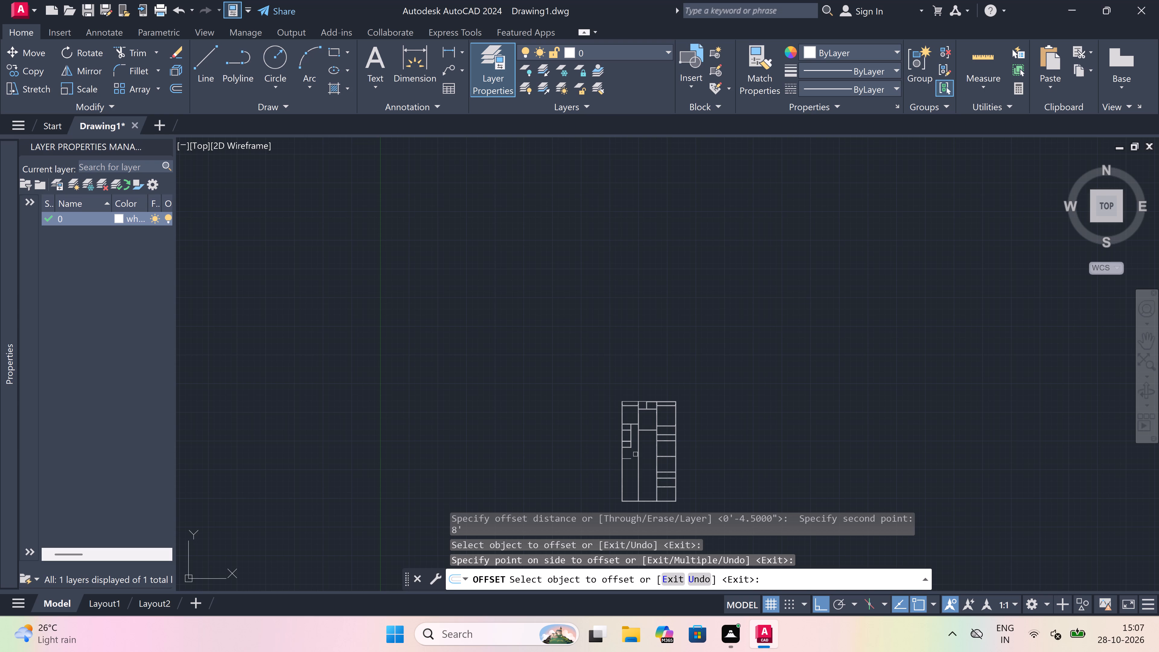
{"action": "scroll", "coordinate": [635, 451], "scroll_direction": "up", "scroll_amount": 3}
{"action": "scroll", "coordinate": [635, 451], "scroll_direction": "down", "scroll_amount": 2}
{"action": "scroll", "coordinate": [621, 468], "scroll_direction": "up", "scroll_amount": 3}
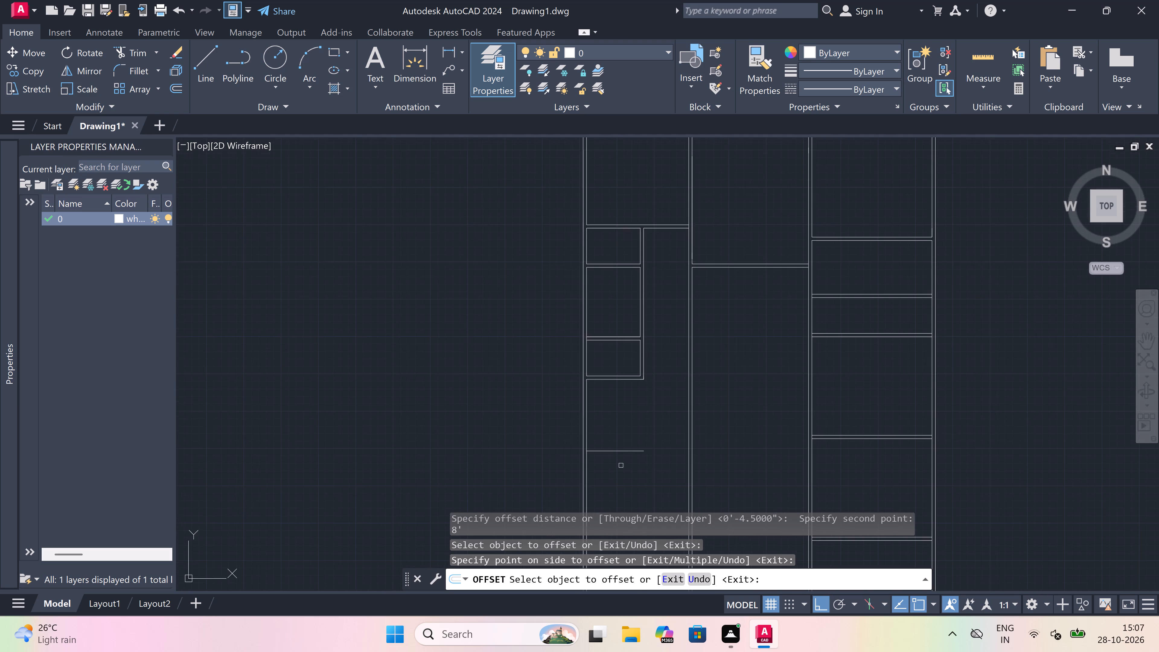
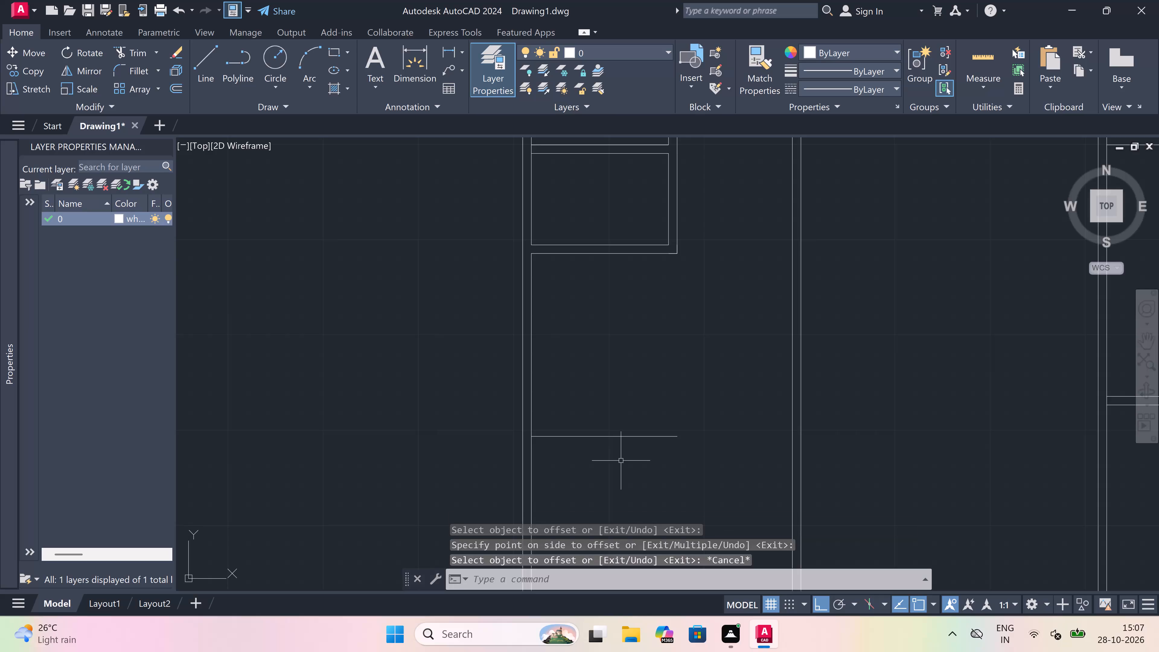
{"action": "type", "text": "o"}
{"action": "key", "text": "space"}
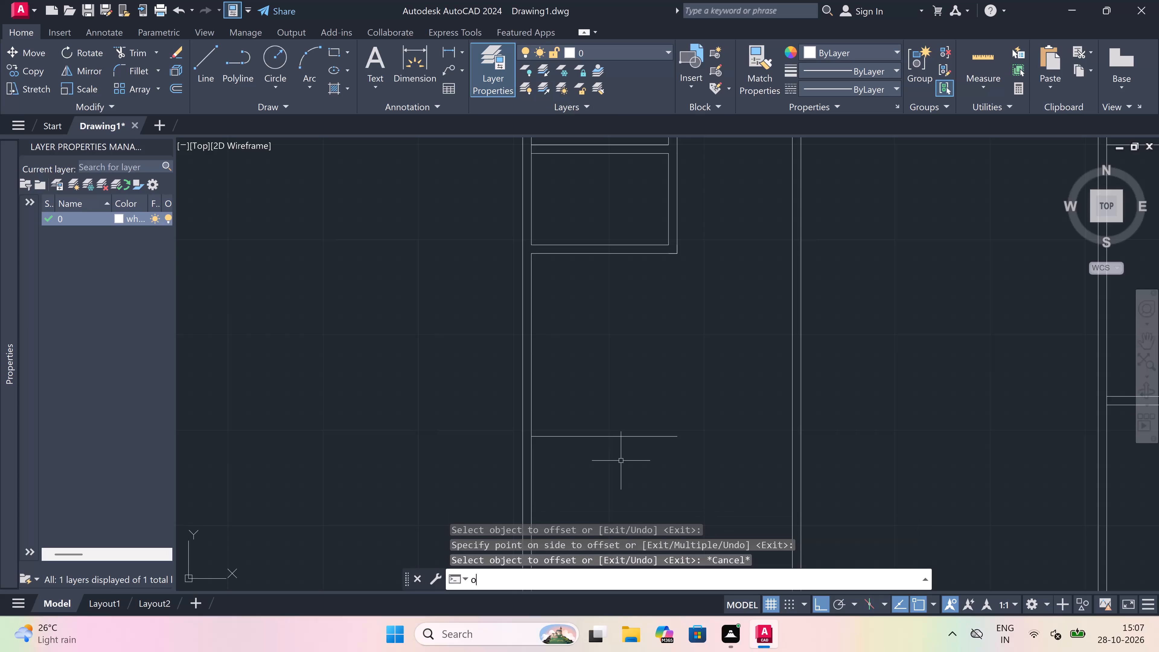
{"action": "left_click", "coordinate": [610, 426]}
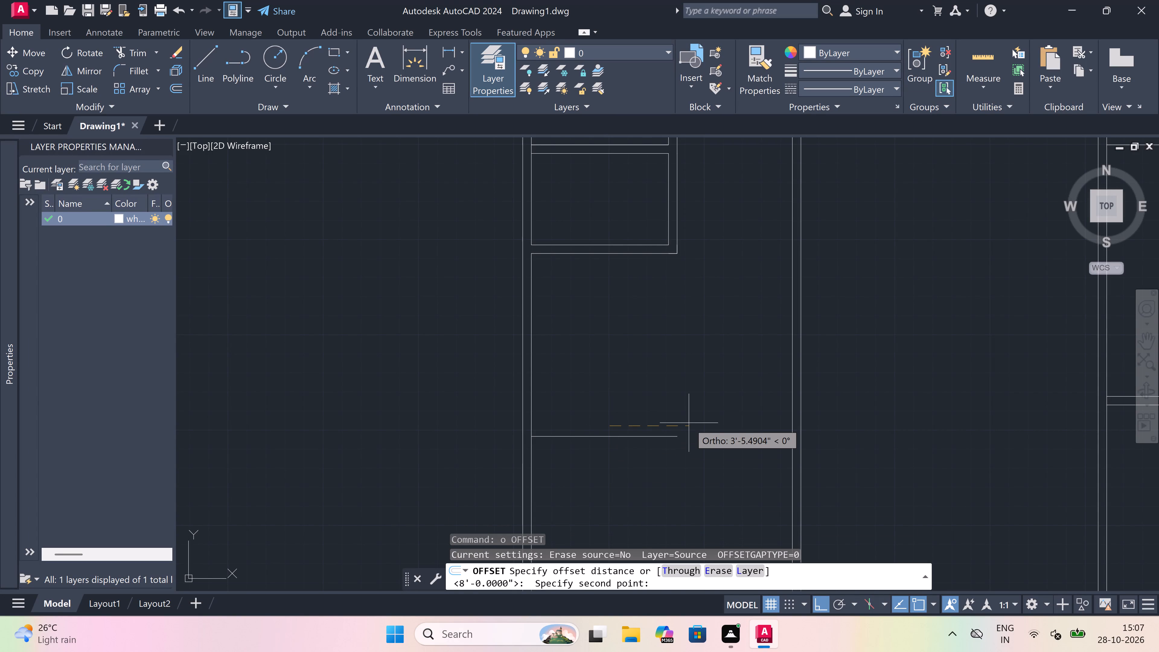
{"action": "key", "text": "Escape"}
Offset the new line below the lowest small west room 4.5" to the south to form the wall thickness.
{"action": "key", "text": "space"}
{"action": "left_click_drag", "start_coordinate": [621, 442], "coordinate": [615, 457]}
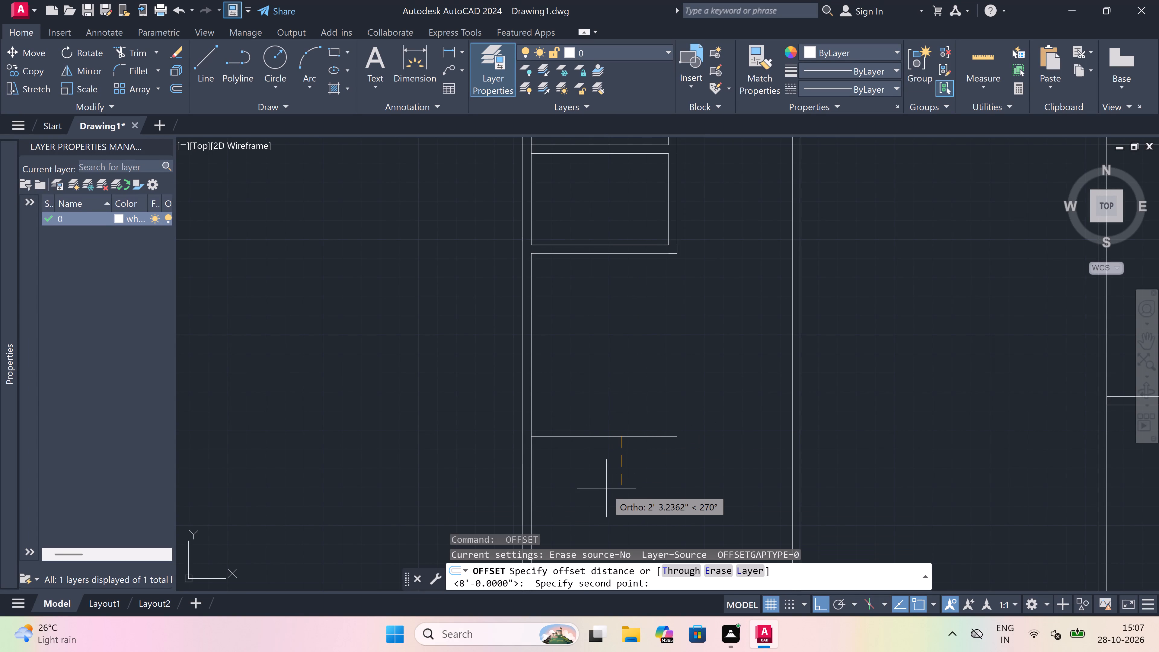
{"action": "type", "text": "4.5\""}
{"action": "key", "text": "space"}
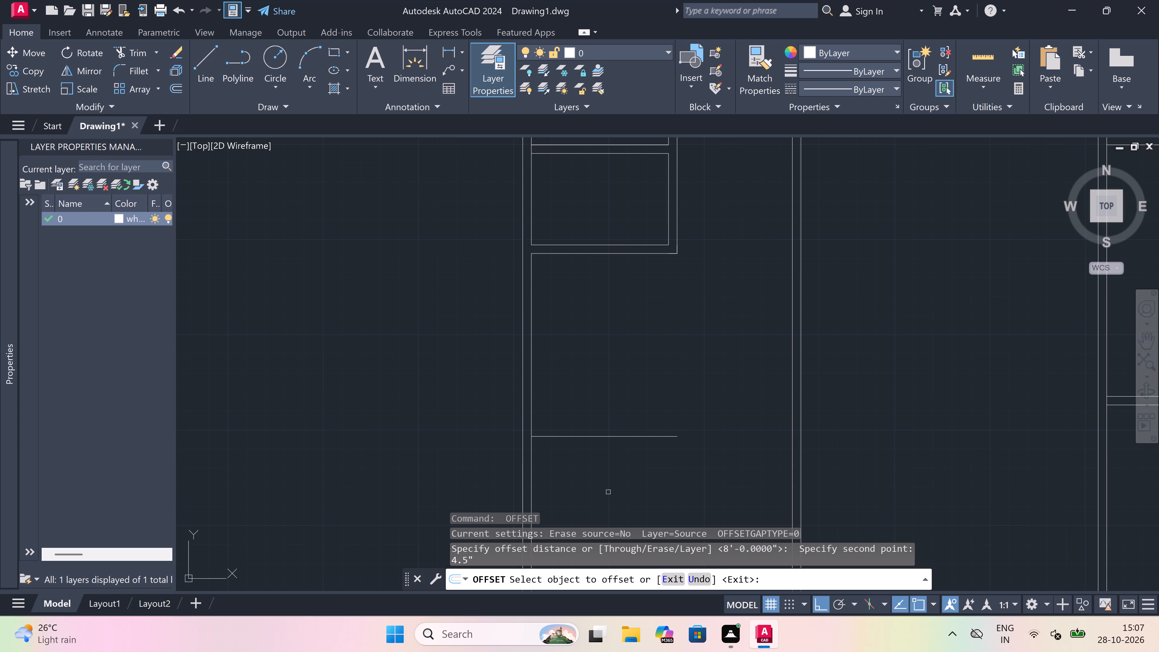
{"action": "left_click_drag", "start_coordinate": [629, 437], "coordinate": [627, 458]}
{"action": "left_click", "coordinate": [627, 458]}
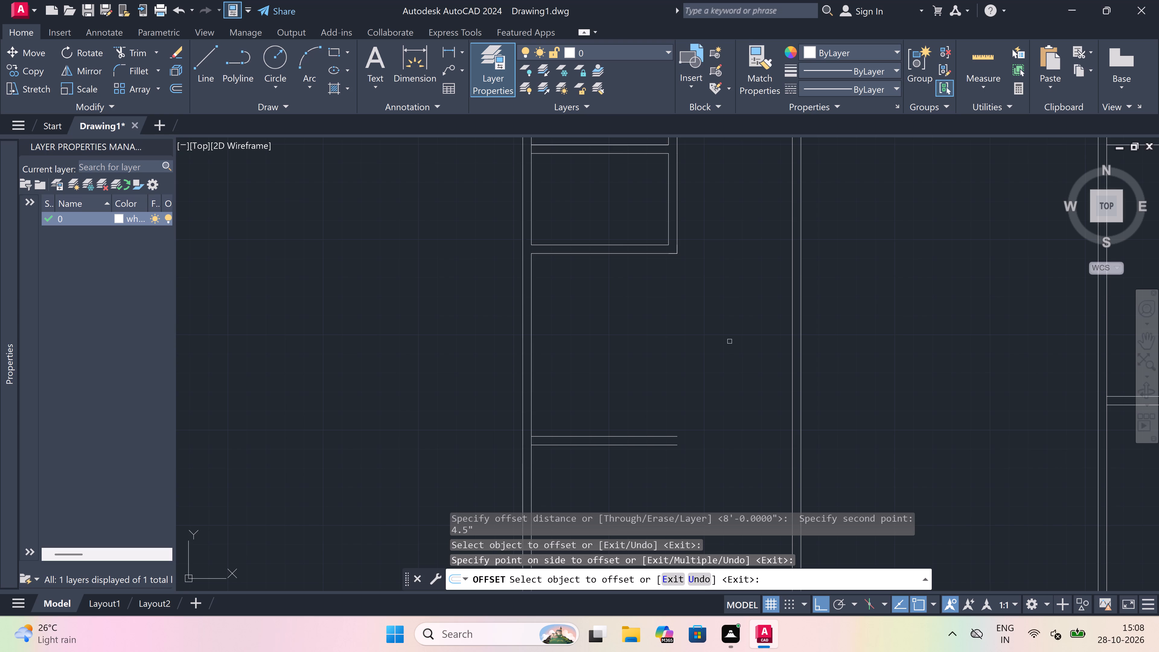
{"action": "scroll", "coordinate": [578, 295], "scroll_direction": "down", "scroll_amount": 3}
{"action": "key", "text": "Escape"}
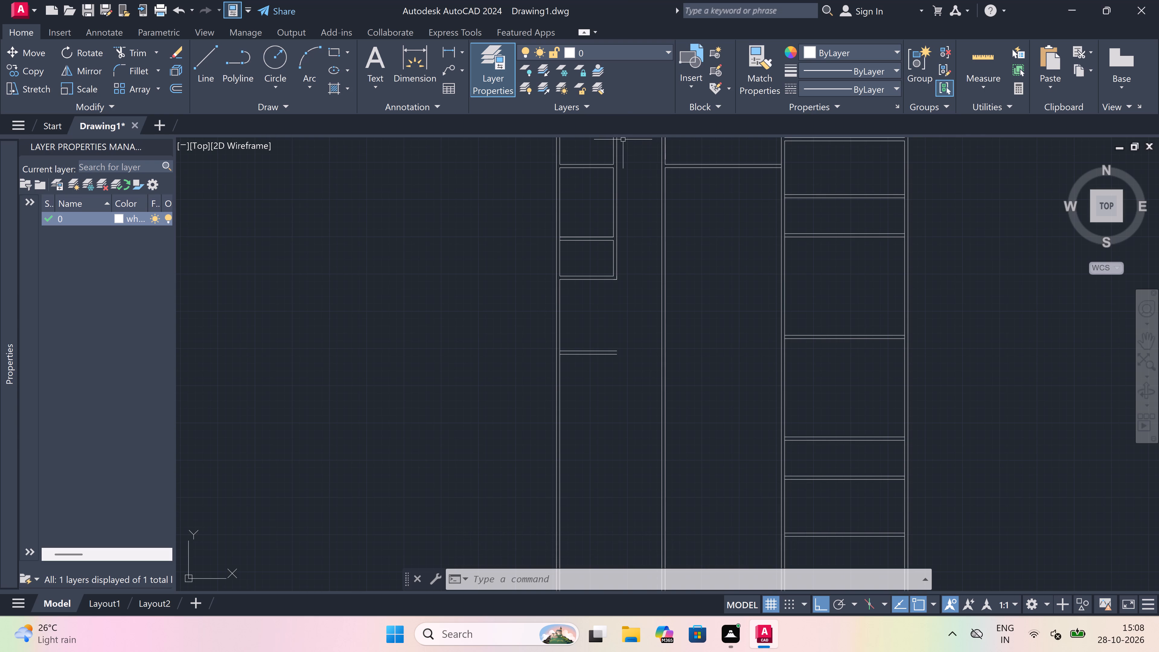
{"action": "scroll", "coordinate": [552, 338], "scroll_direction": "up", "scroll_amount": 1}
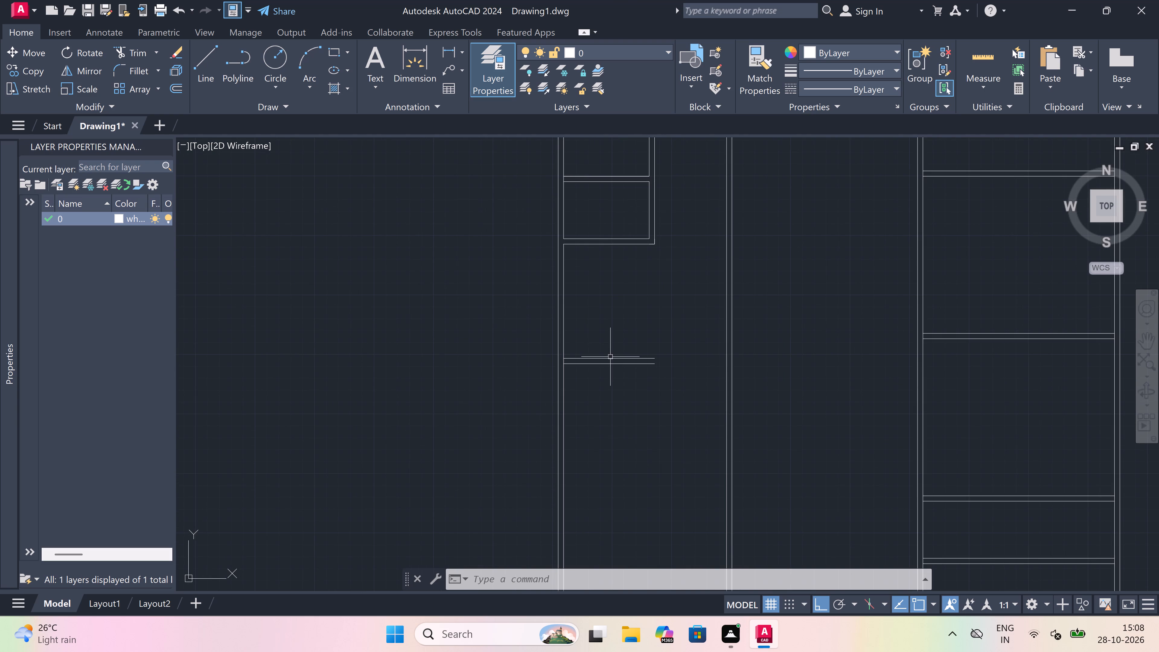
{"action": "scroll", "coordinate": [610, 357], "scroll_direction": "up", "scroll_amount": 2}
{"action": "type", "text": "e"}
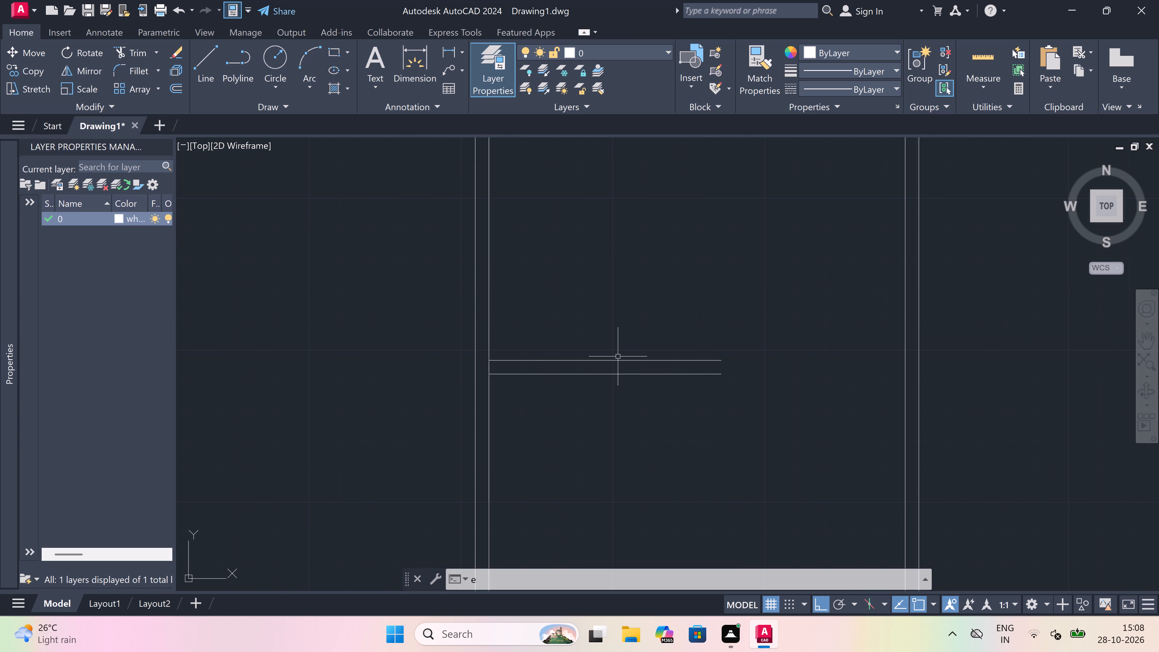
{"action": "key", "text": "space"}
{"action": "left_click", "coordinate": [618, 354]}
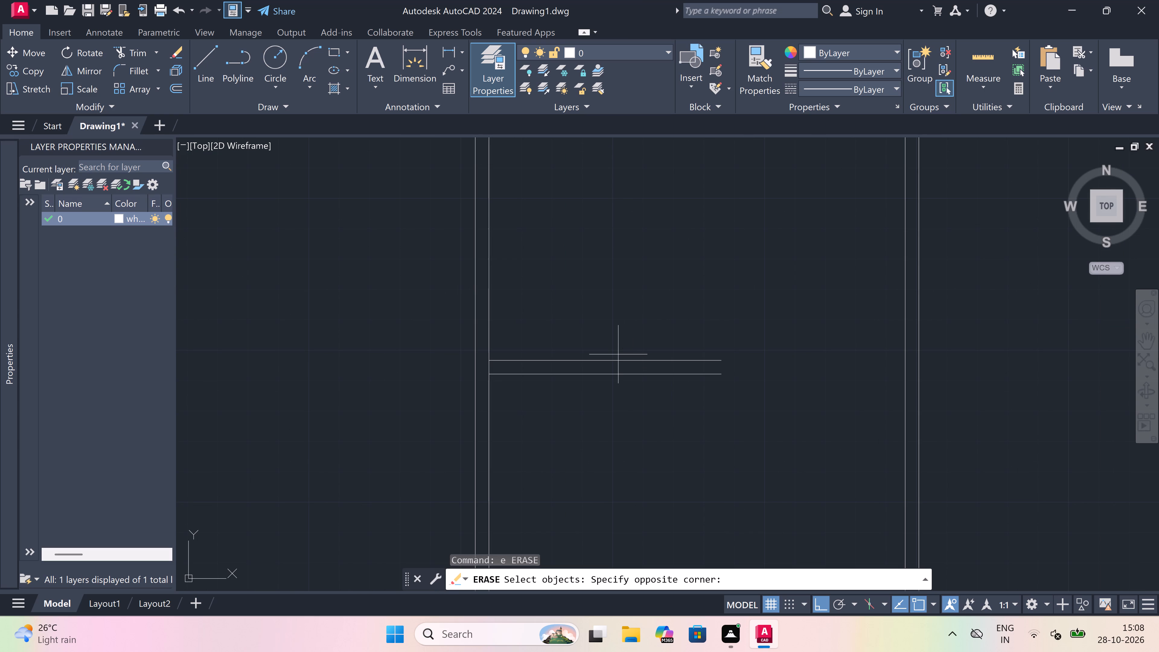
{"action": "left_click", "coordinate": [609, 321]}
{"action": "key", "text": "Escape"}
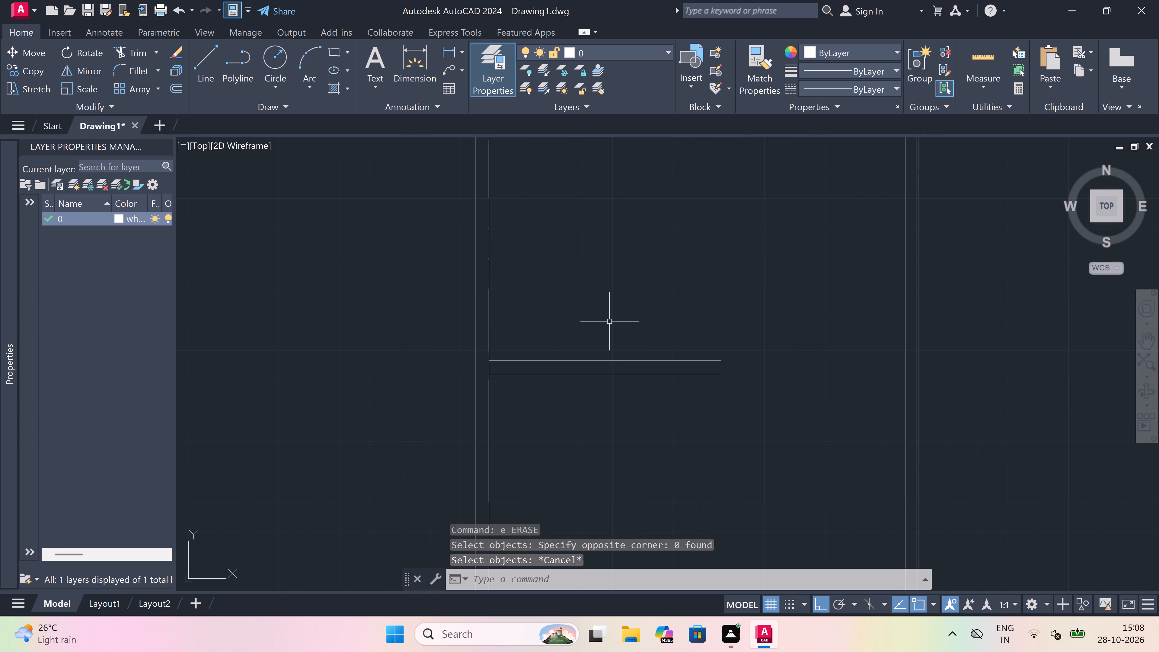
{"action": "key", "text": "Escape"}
Extend both lines of the new 4.5" cross wall east to the wall between the west and central bays.
{"action": "type", "text": "ex"}
{"action": "key", "text": "space"}
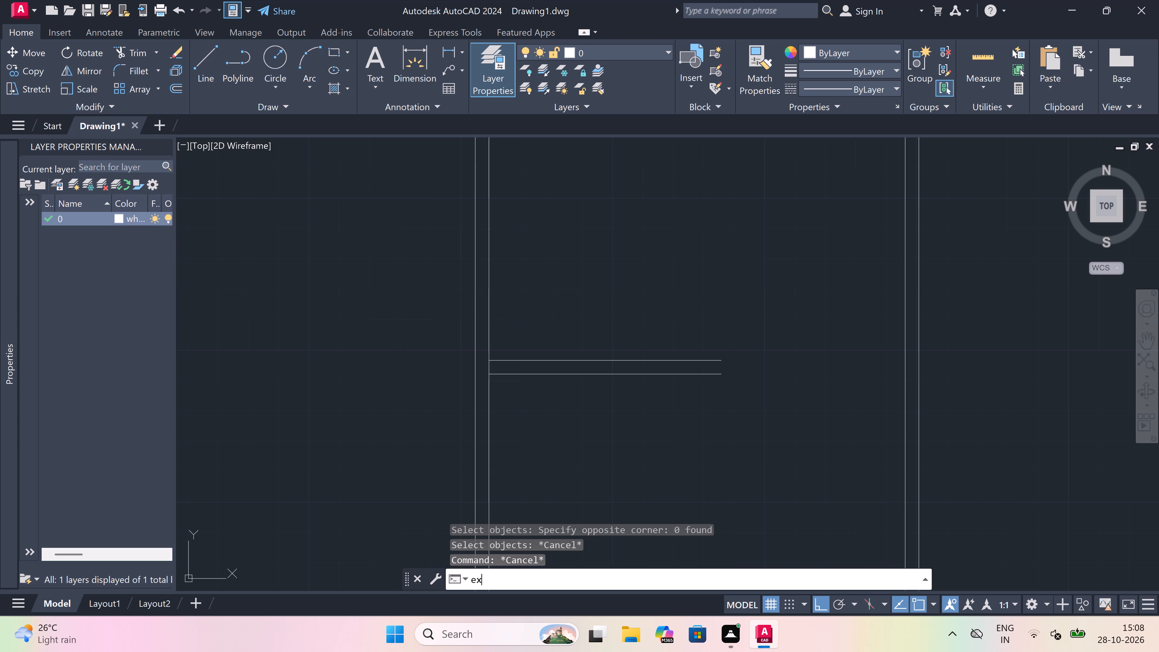
{"action": "scroll", "coordinate": [610, 328], "scroll_direction": "down", "scroll_amount": 2}
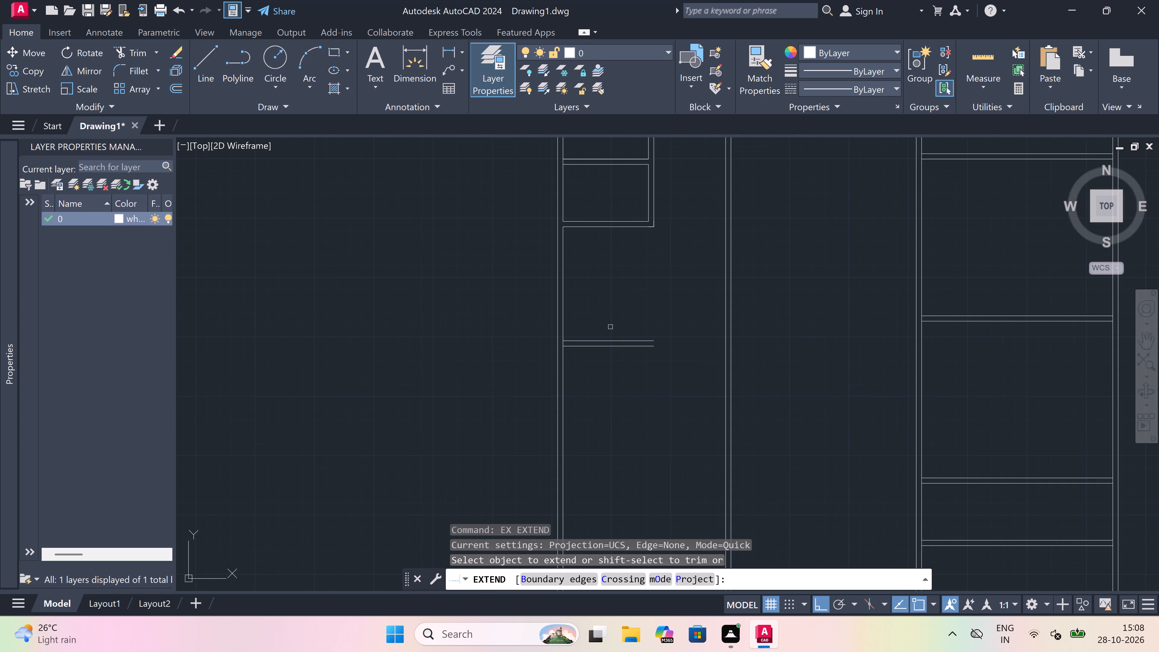
{"action": "left_click", "coordinate": [610, 323]}
{"action": "left_click", "coordinate": [609, 400]}
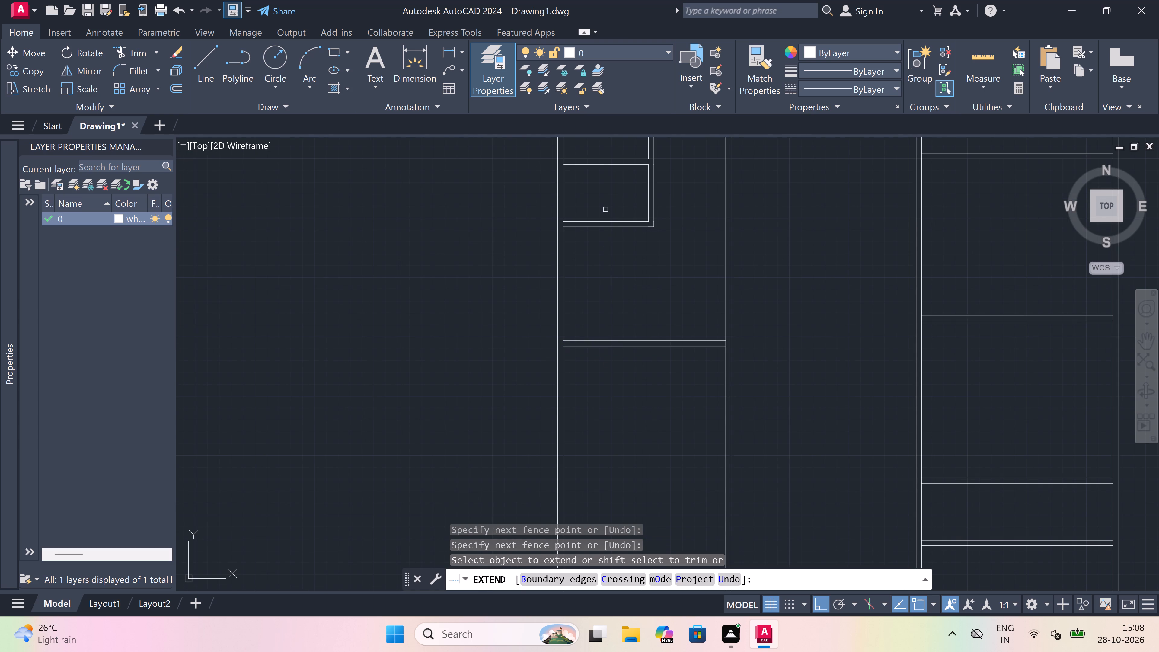
Extend both lines of the lowest small west room's bottom wall east to the west bay's east wall.
{"action": "left_click", "coordinate": [606, 214]}
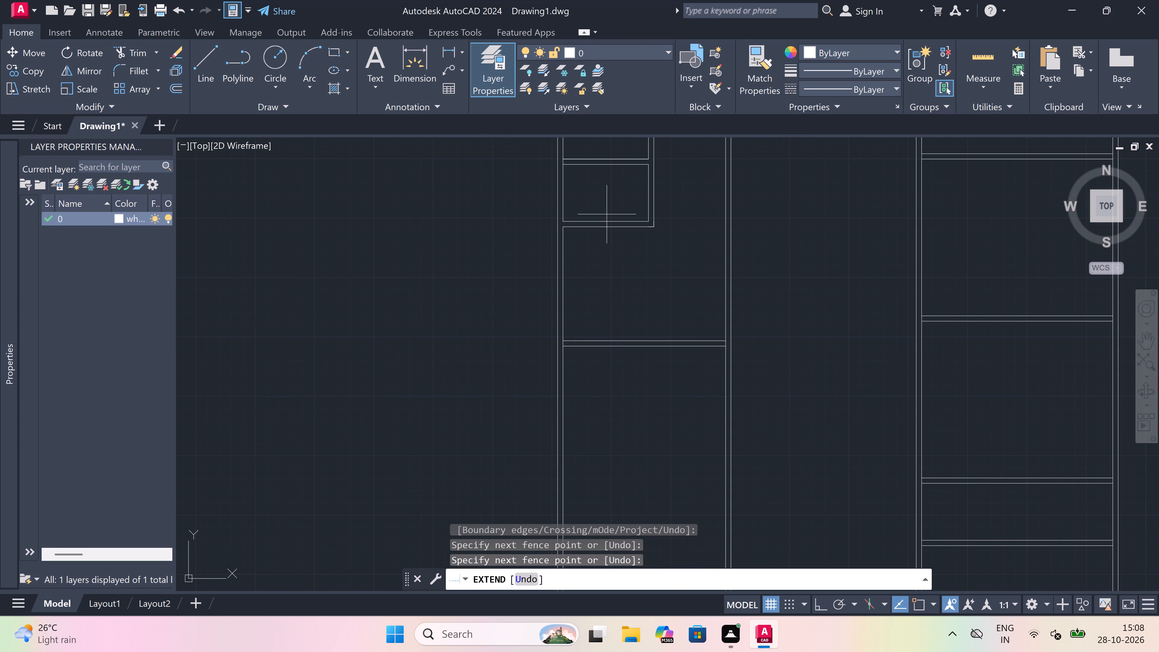
{"action": "left_click", "coordinate": [608, 234]}
{"action": "left_click_drag", "start_coordinate": [615, 203], "coordinate": [615, 206]}
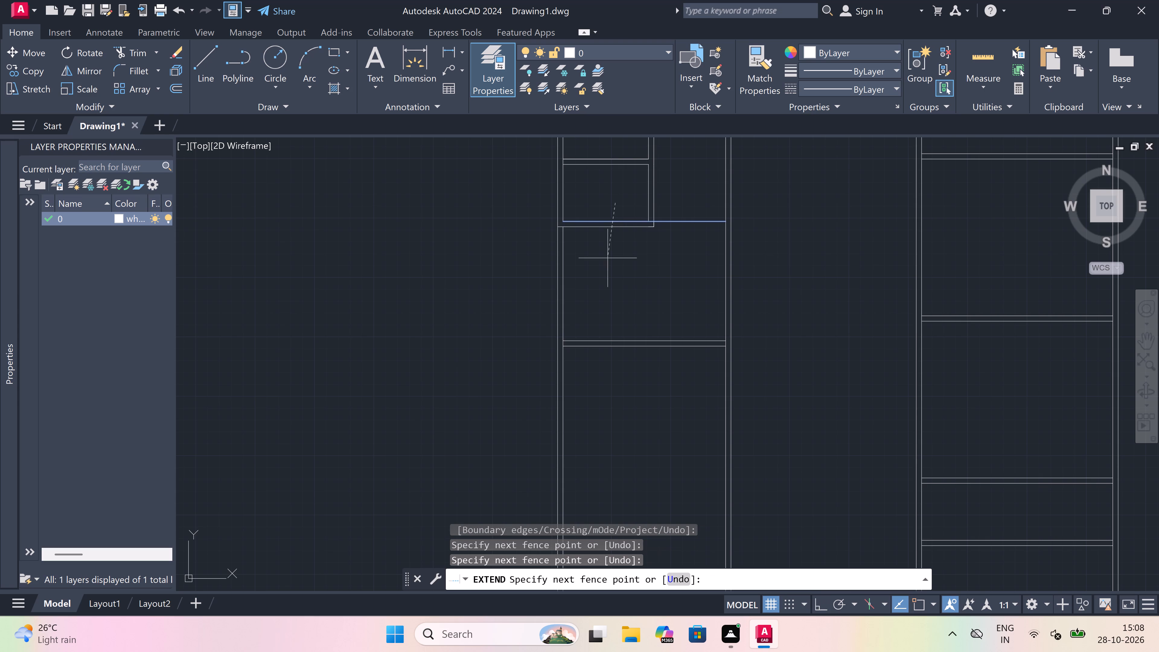
{"action": "left_click", "coordinate": [608, 262]}
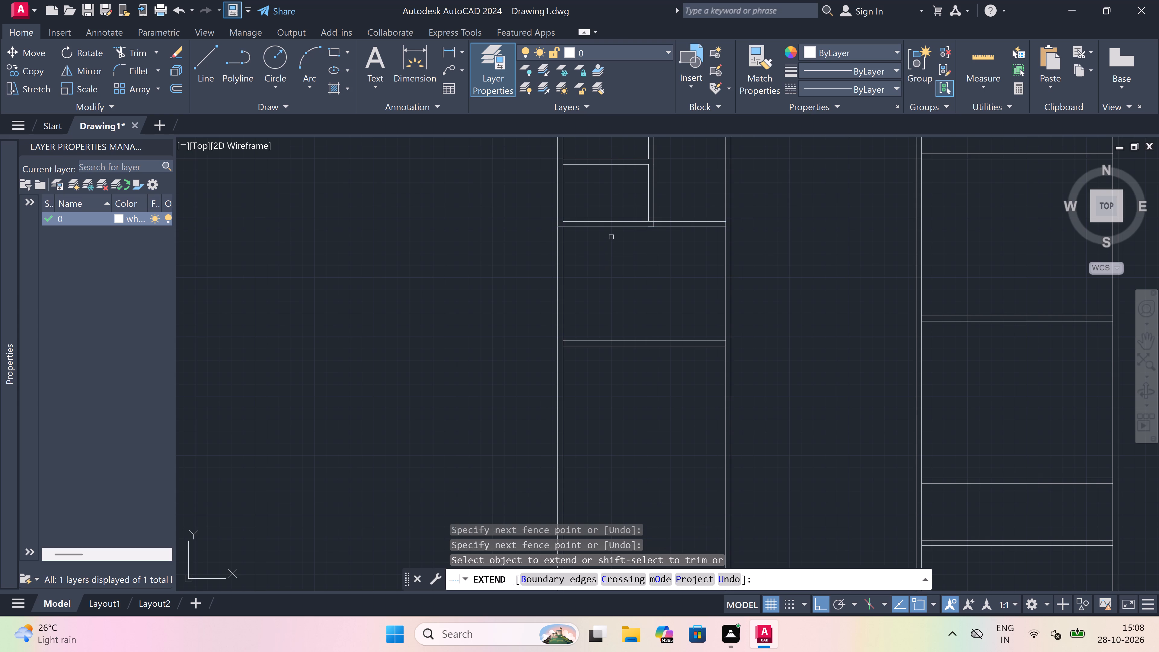
{"action": "key", "text": "Escape"}
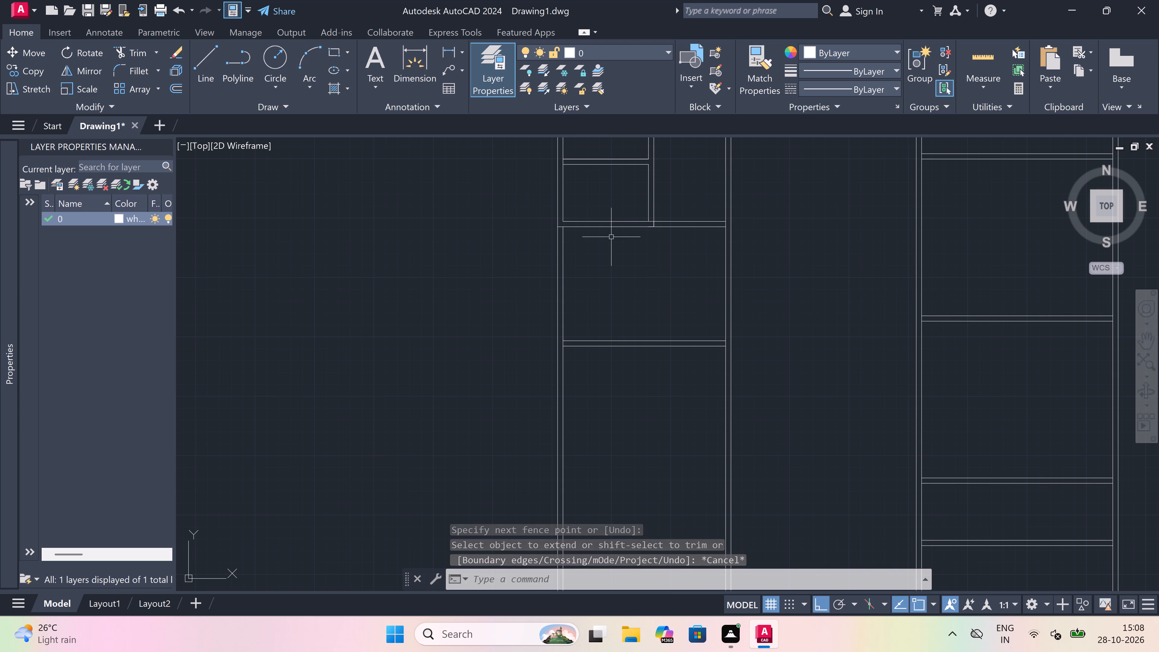
Extend both lines of the east bay's cross wall near mid-plan west across the central bay to its west wall.
{"action": "scroll", "coordinate": [612, 264], "scroll_direction": "down", "scroll_amount": 3}
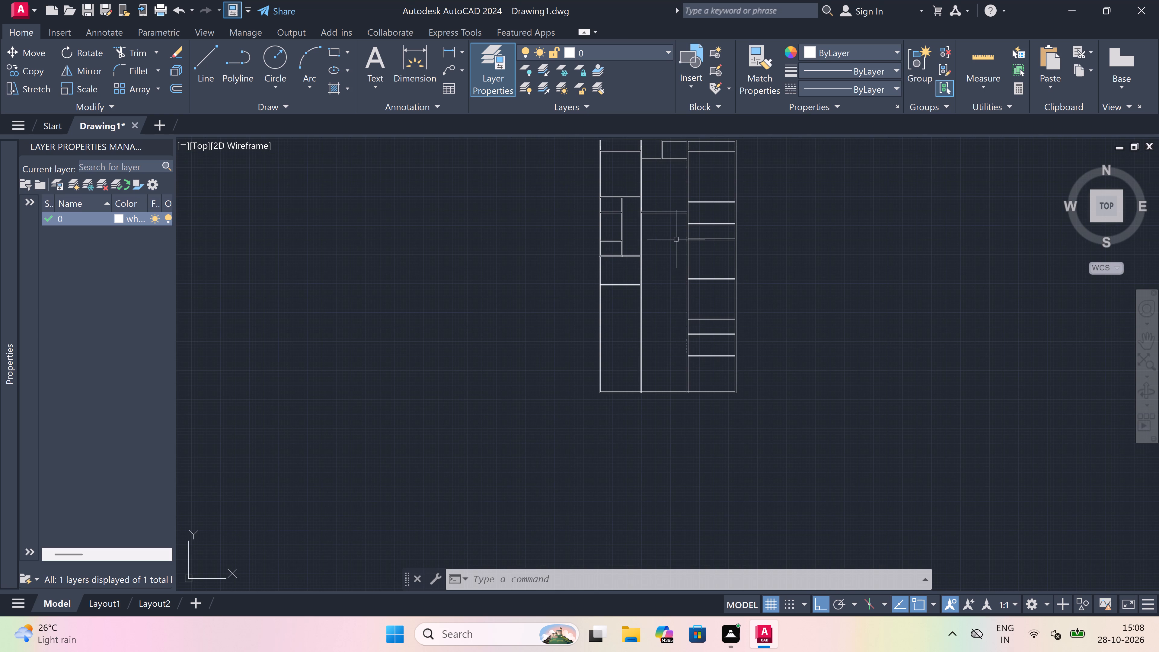
{"action": "scroll", "coordinate": [676, 239], "scroll_direction": "up", "scroll_amount": 1}
{"action": "scroll", "coordinate": [674, 266], "scroll_direction": "up", "scroll_amount": 1}
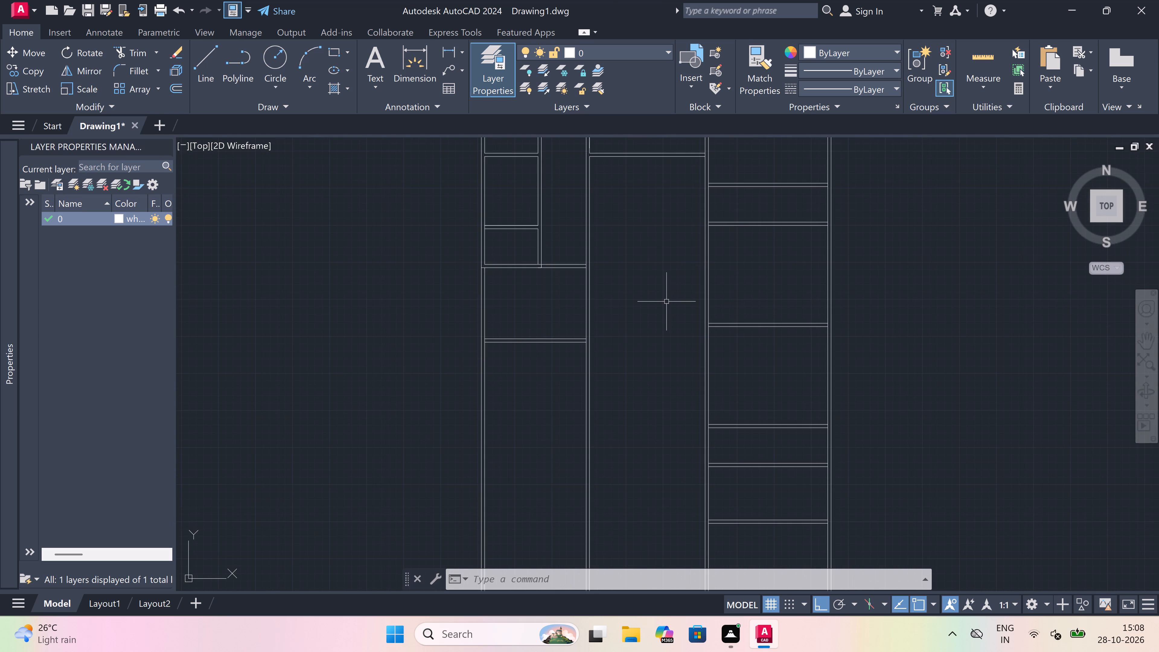
{"action": "scroll", "coordinate": [658, 308], "scroll_direction": "down", "scroll_amount": 2}
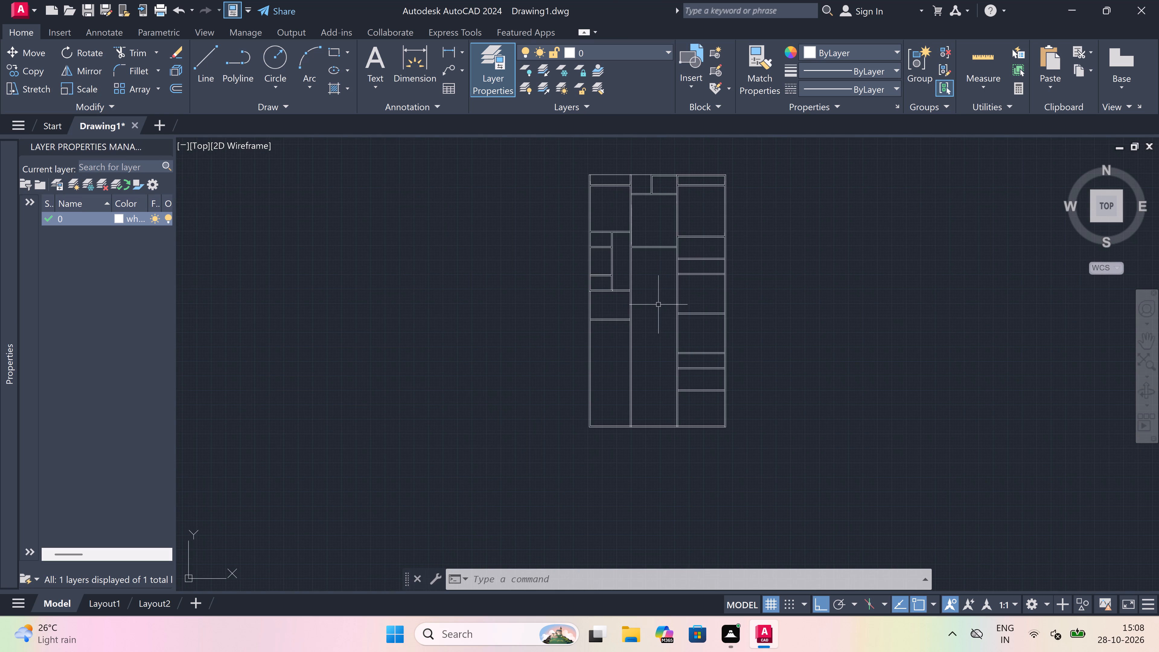
{"action": "scroll", "coordinate": [658, 303], "scroll_direction": "up", "scroll_amount": 1}
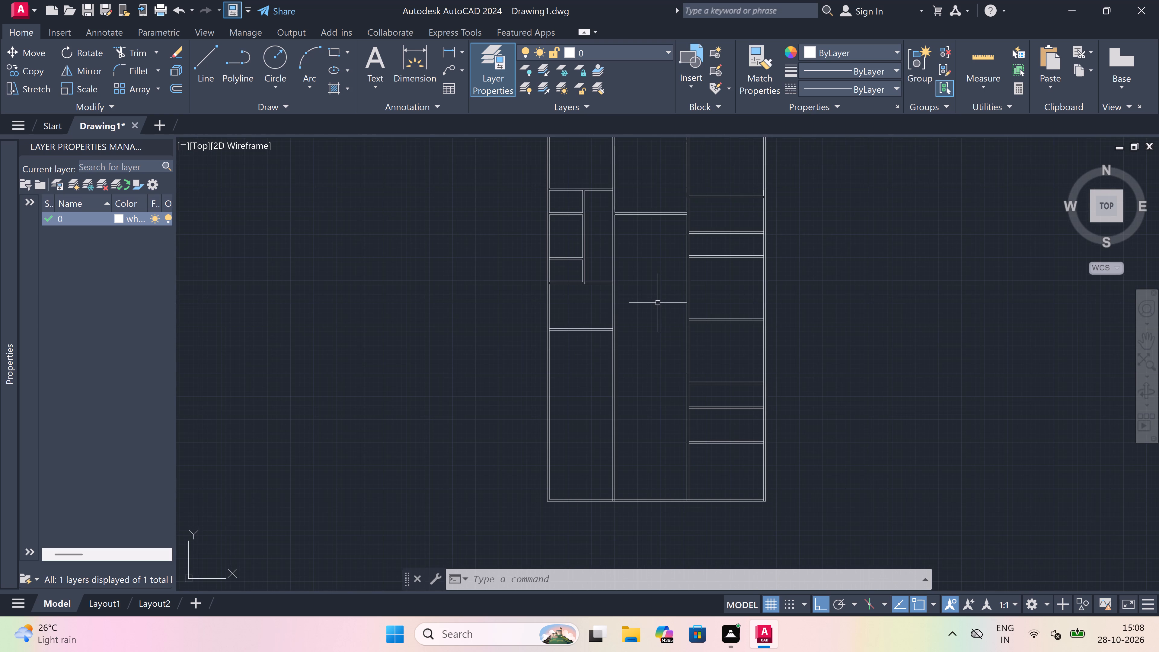
{"action": "scroll", "coordinate": [656, 302], "scroll_direction": "up", "scroll_amount": 1}
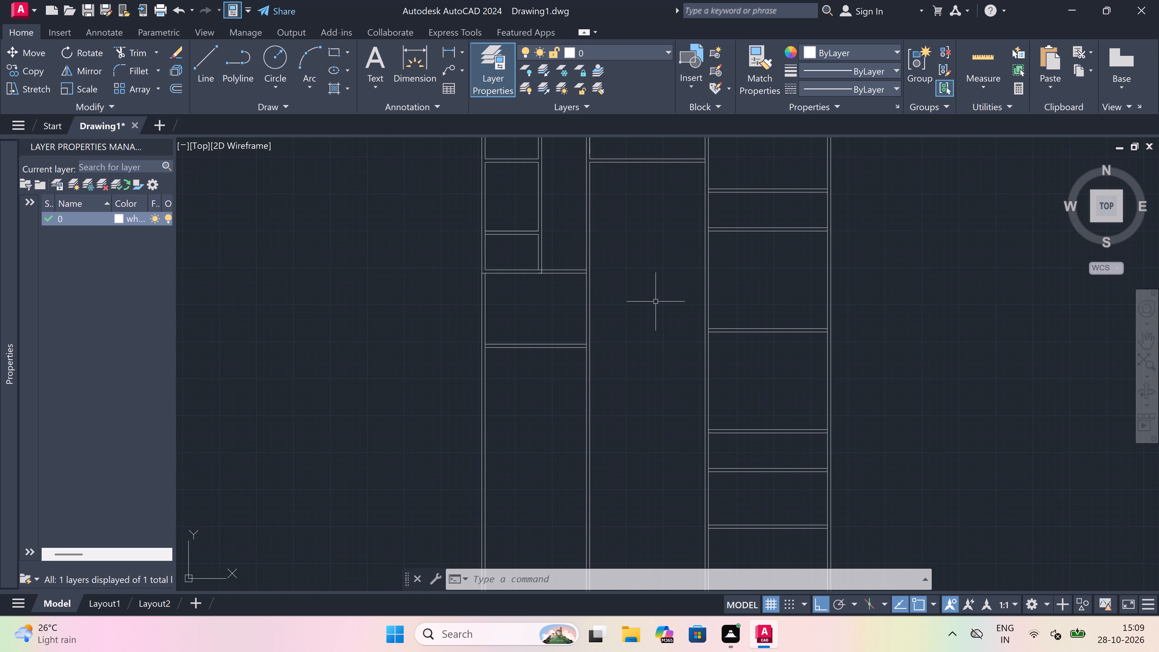
{"action": "type", "text": "ex"}
{"action": "key", "text": "space"}
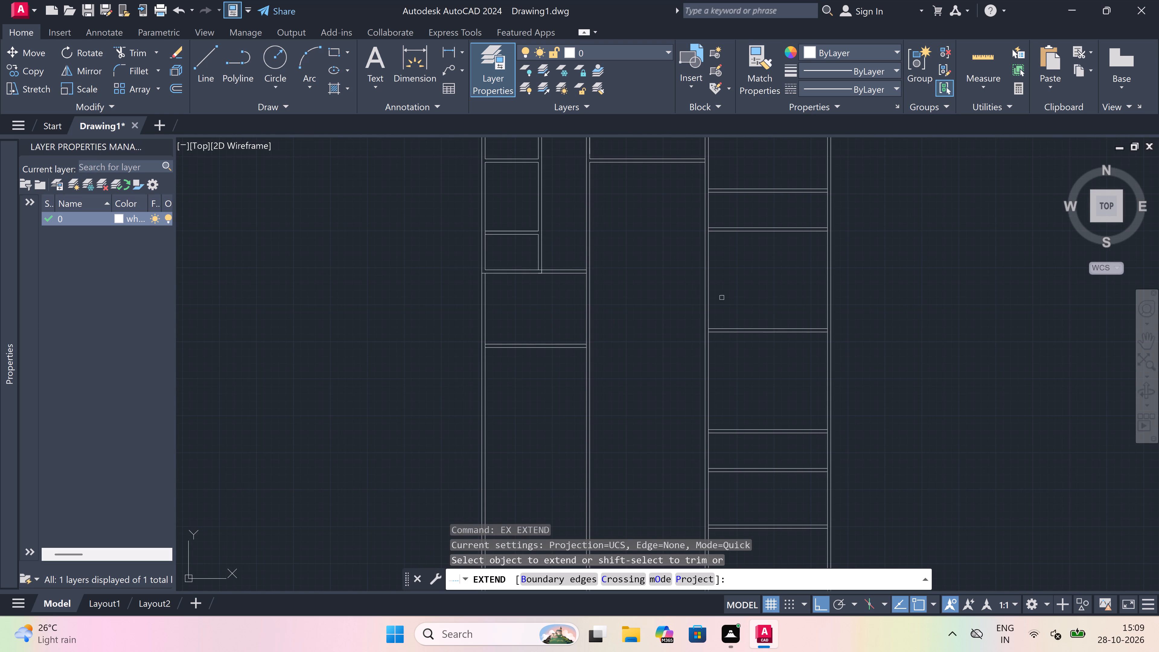
{"action": "left_click_drag", "start_coordinate": [727, 302], "coordinate": [731, 328]}
{"action": "left_click", "coordinate": [734, 373]}
{"action": "left_click_drag", "start_coordinate": [718, 298], "coordinate": [719, 307]}
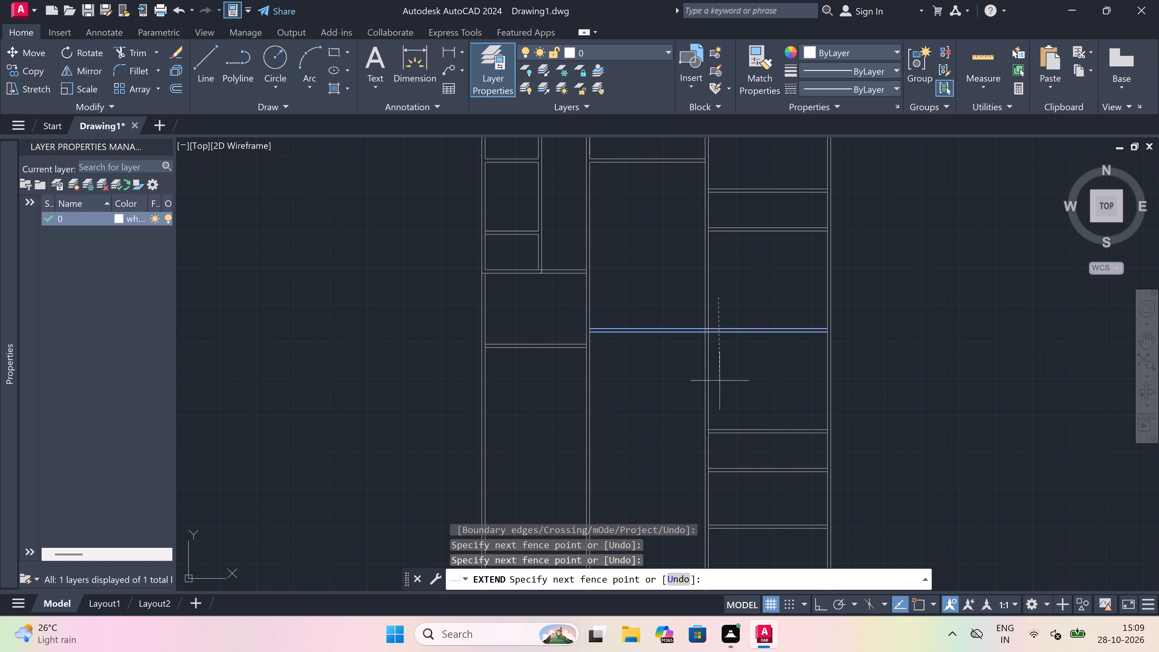
{"action": "left_click", "coordinate": [720, 381]}
{"action": "scroll", "coordinate": [555, 286], "scroll_direction": "up", "scroll_amount": 1}
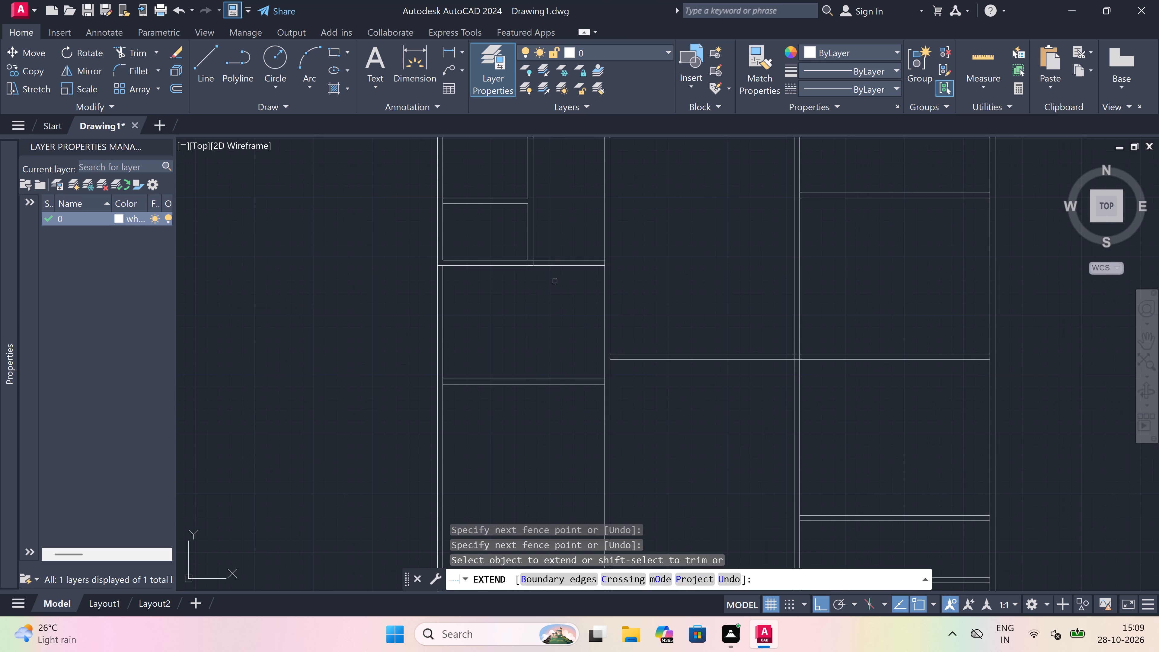
{"action": "key", "text": "Escape"}
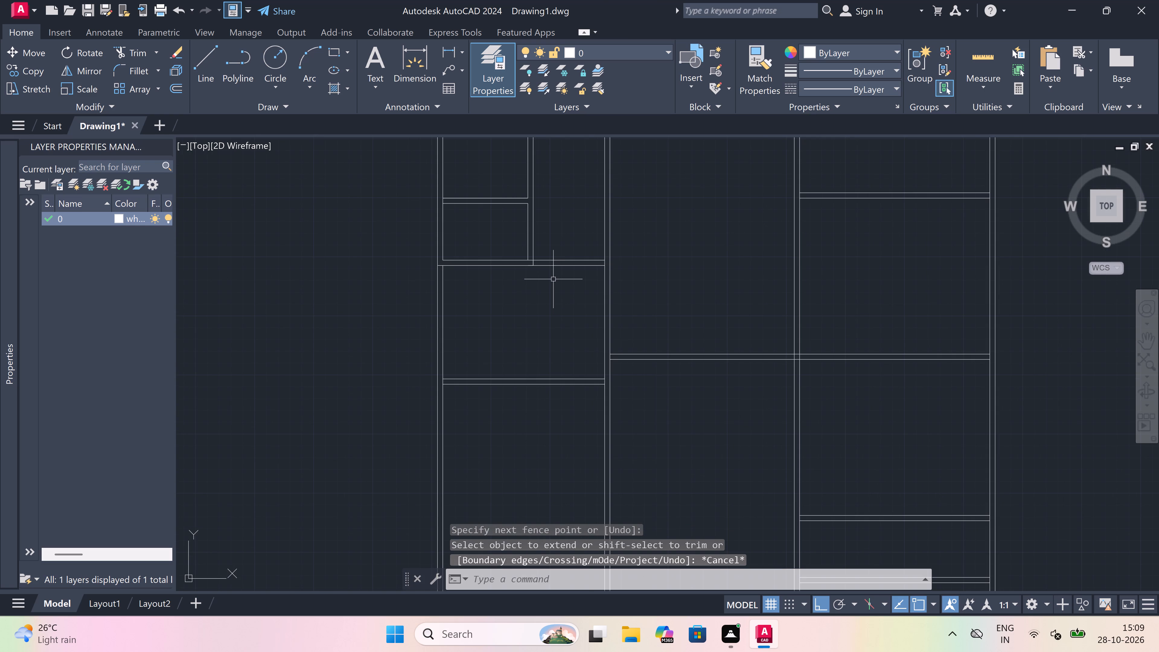
Move the lowest small room's bottom wall, its east partition segment and the cross wall below it a short distance south.
{"action": "scroll", "coordinate": [554, 278], "scroll_direction": "down", "scroll_amount": 2}
{"action": "scroll", "coordinate": [553, 270], "scroll_direction": "up", "scroll_amount": 2}
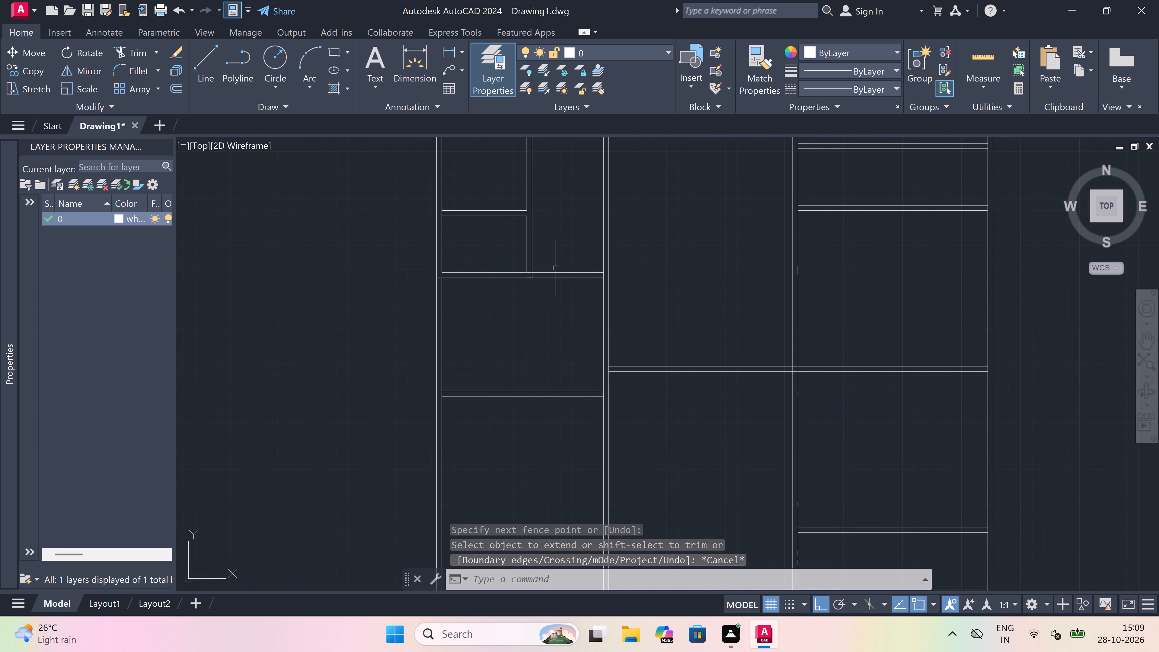
{"action": "left_click_drag", "start_coordinate": [559, 267], "coordinate": [556, 284]}
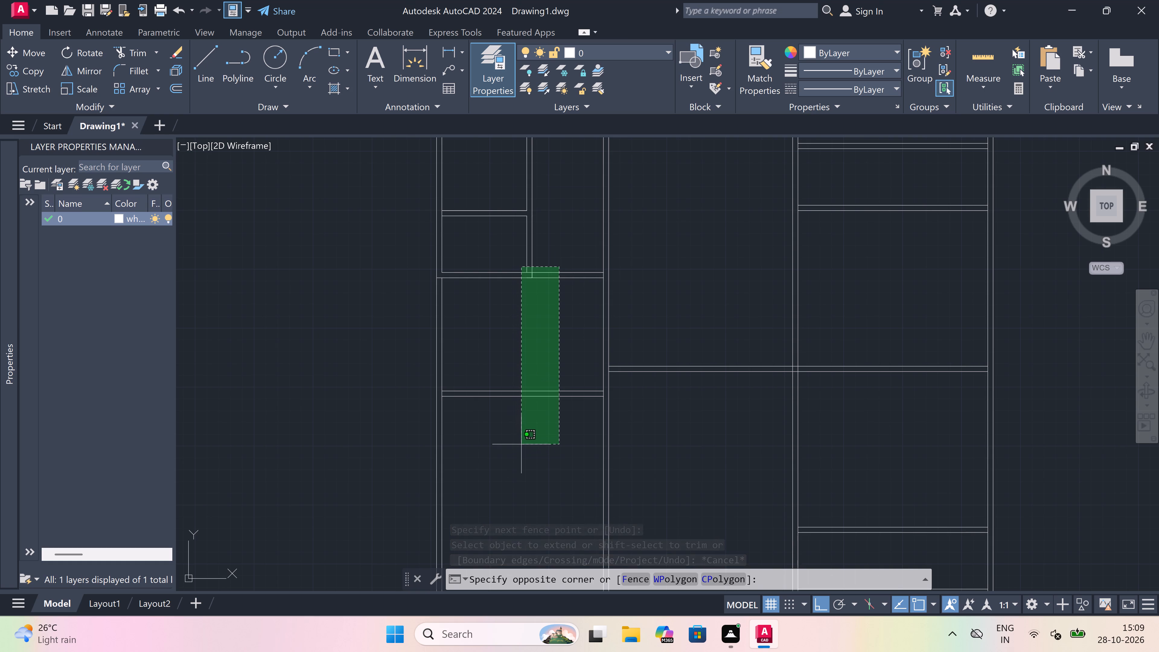
{"action": "left_click", "coordinate": [494, 433]}
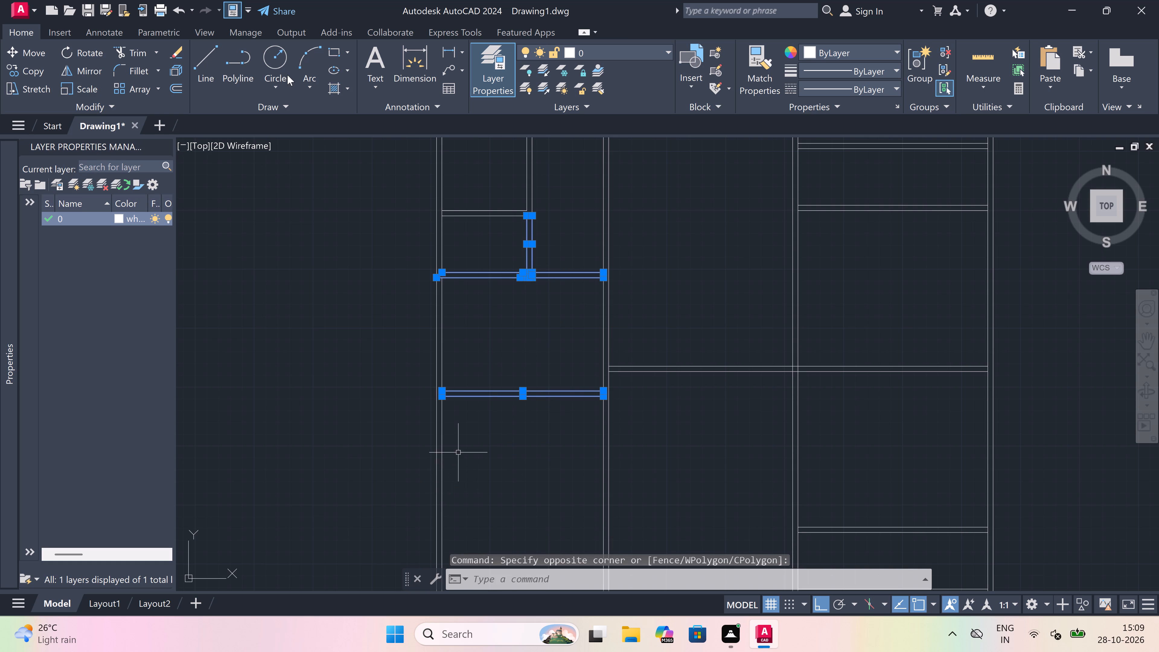
{"action": "left_click", "coordinate": [33, 48]}
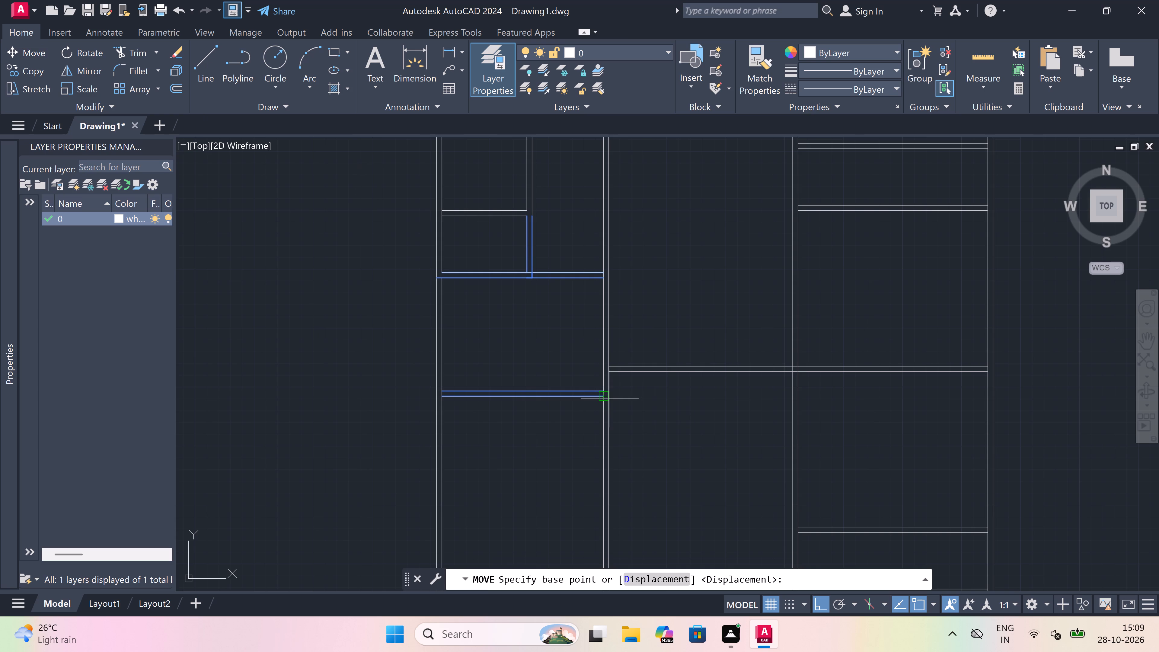
{"action": "left_click", "coordinate": [607, 398]}
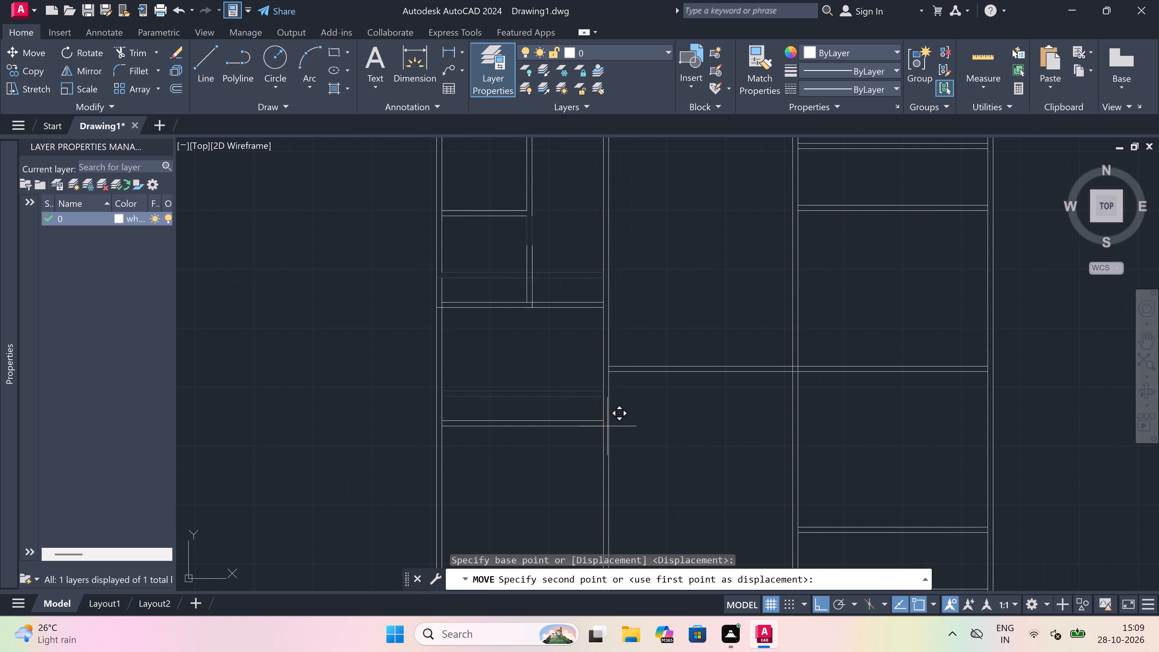
{"action": "left_click", "coordinate": [603, 432]}
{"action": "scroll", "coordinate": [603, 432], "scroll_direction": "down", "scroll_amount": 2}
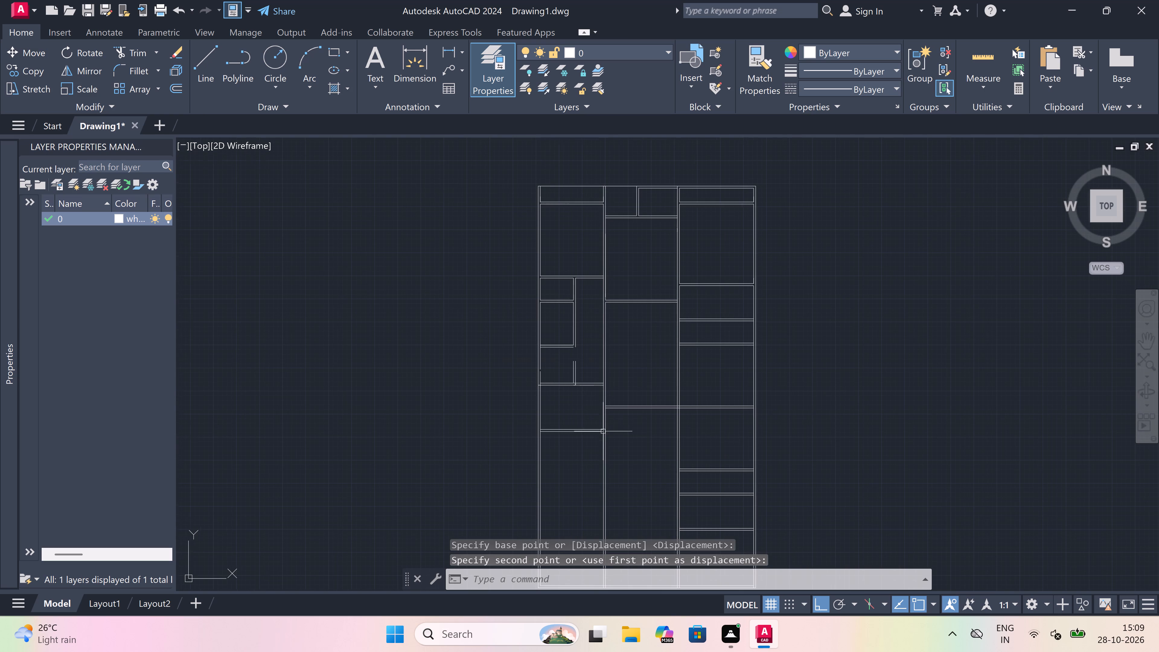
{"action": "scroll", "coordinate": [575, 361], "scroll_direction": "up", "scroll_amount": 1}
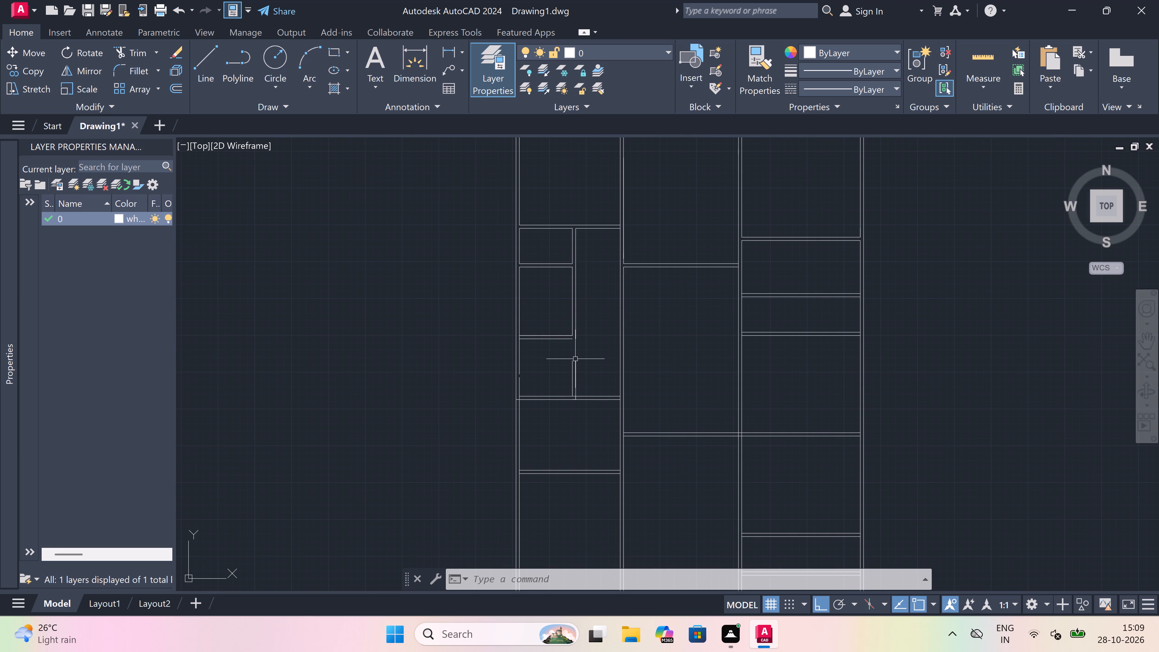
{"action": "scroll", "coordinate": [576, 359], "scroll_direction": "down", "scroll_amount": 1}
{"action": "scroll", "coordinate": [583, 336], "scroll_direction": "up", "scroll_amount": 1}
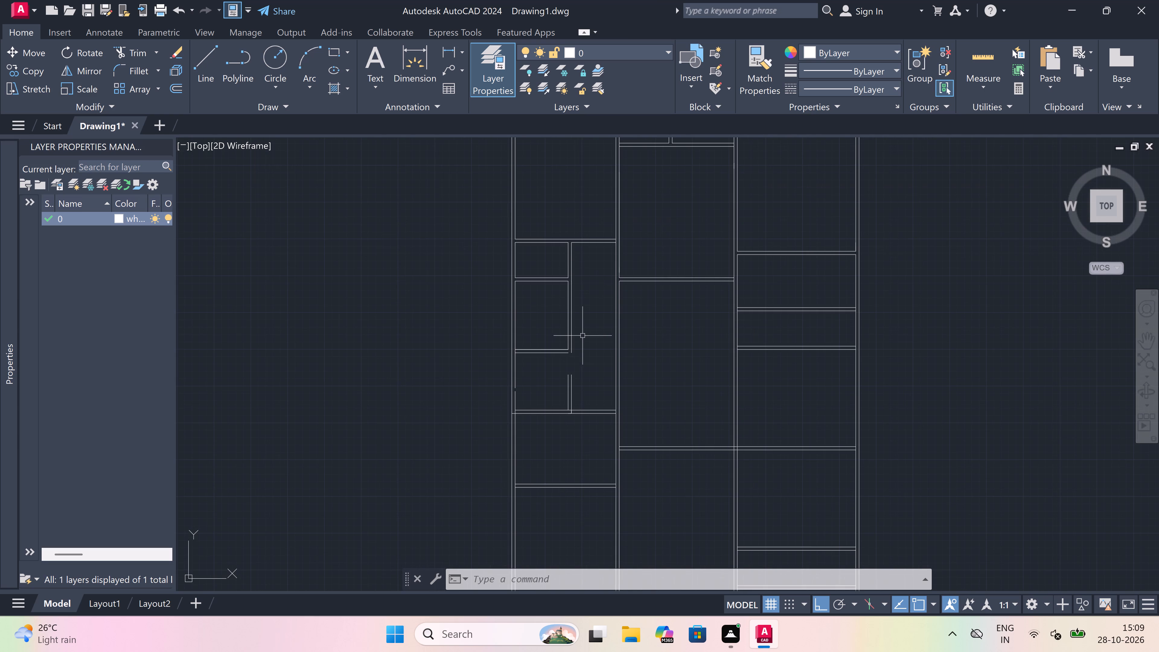
Move the middle small west room's bottom wall and its east partition segment a short distance south.
{"action": "scroll", "coordinate": [579, 350], "scroll_direction": "up", "scroll_amount": 1}
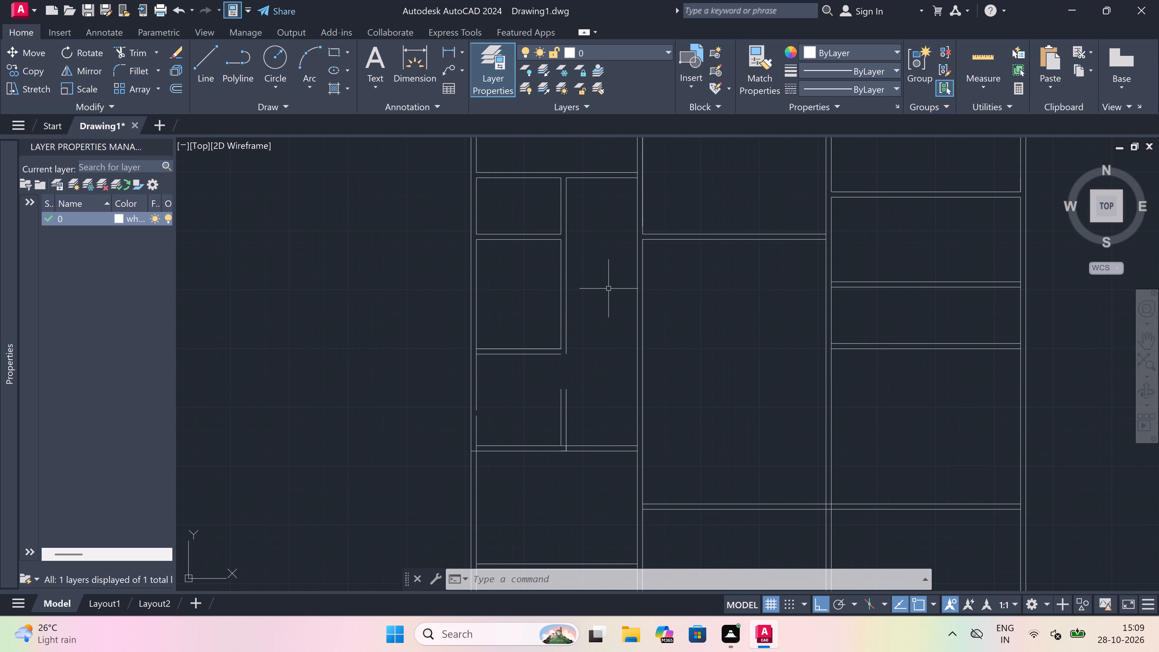
{"action": "left_click", "coordinate": [599, 288]}
{"action": "left_click", "coordinate": [532, 370]}
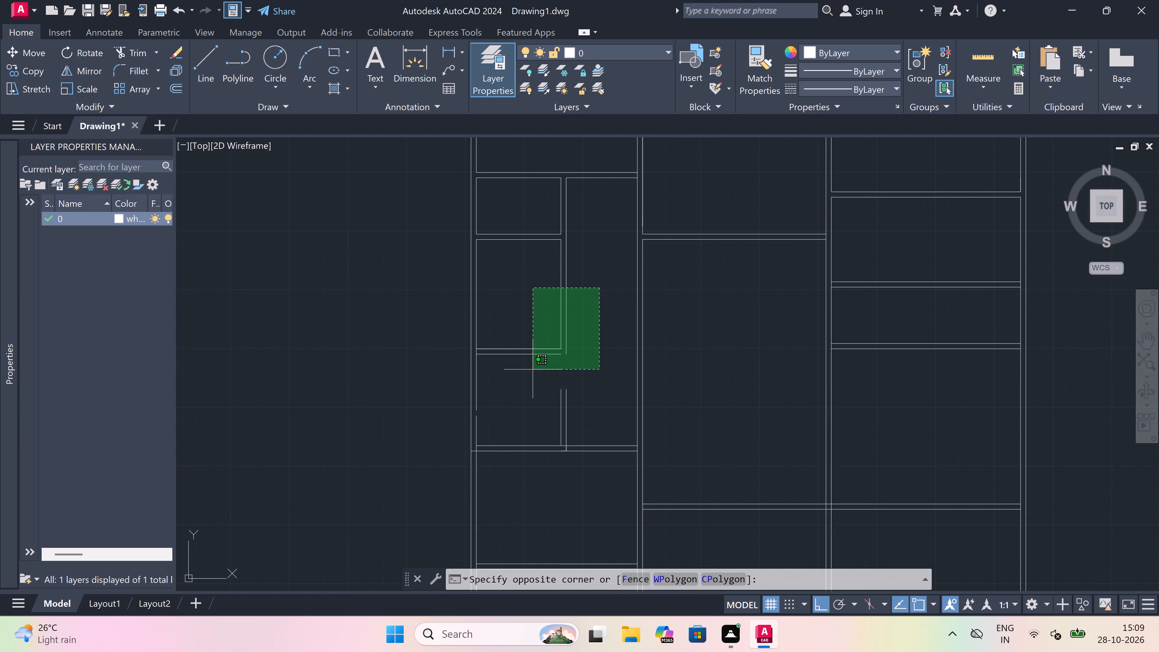
{"action": "left_click", "coordinate": [32, 50]}
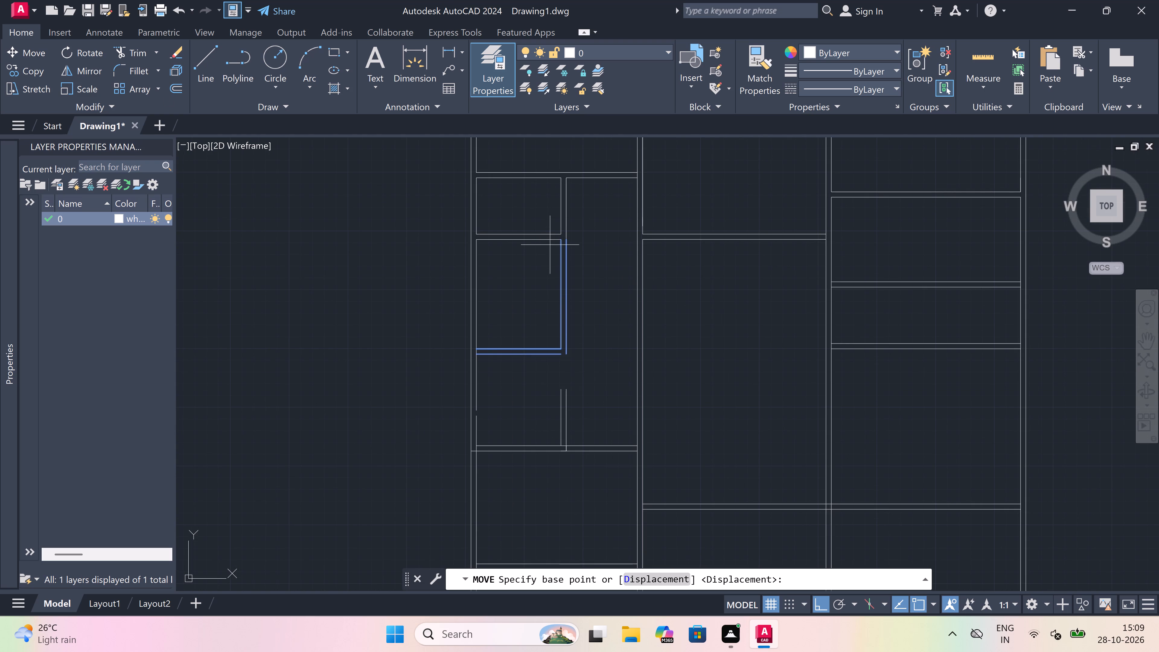
{"action": "left_click", "coordinate": [563, 238]}
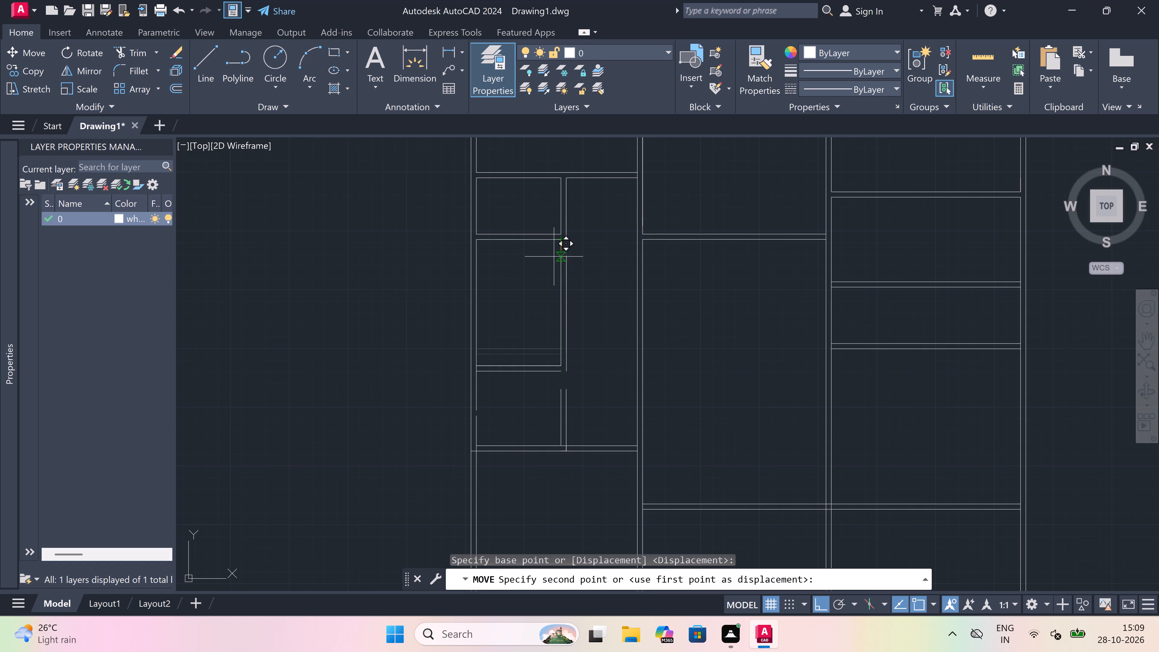
{"action": "left_click", "coordinate": [555, 256]}
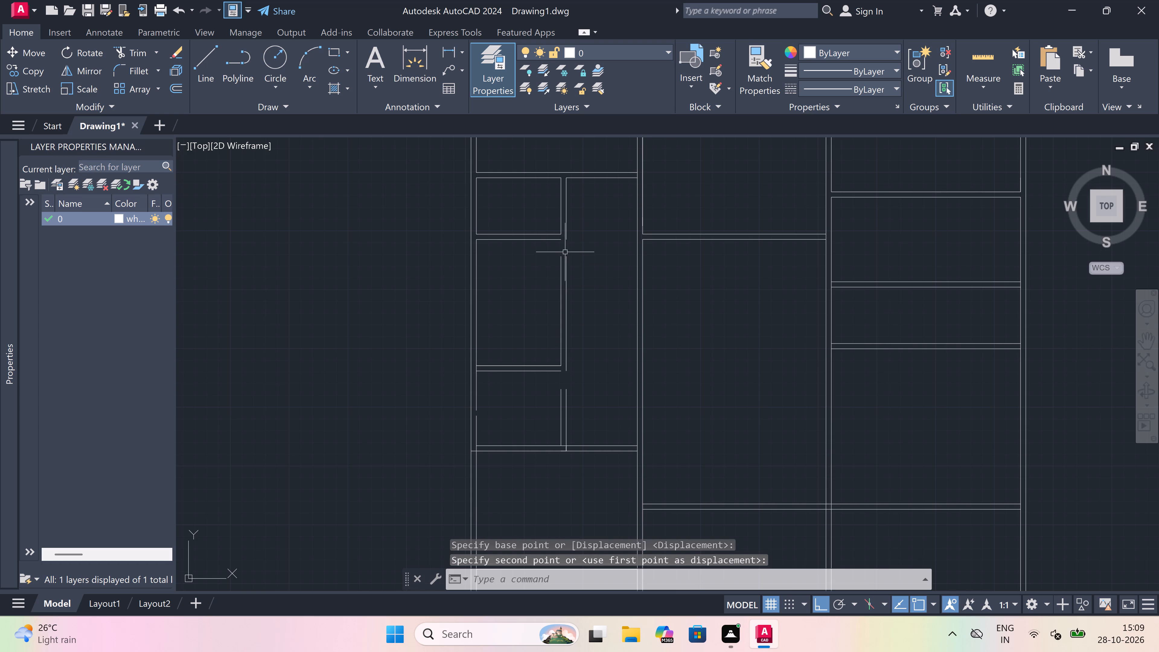
Extend the middle and lowest small west rooms' east partition lines and the west wall's broken inner line north to close the gaps.
{"action": "type", "text": "ex"}
{"action": "key", "text": "space"}
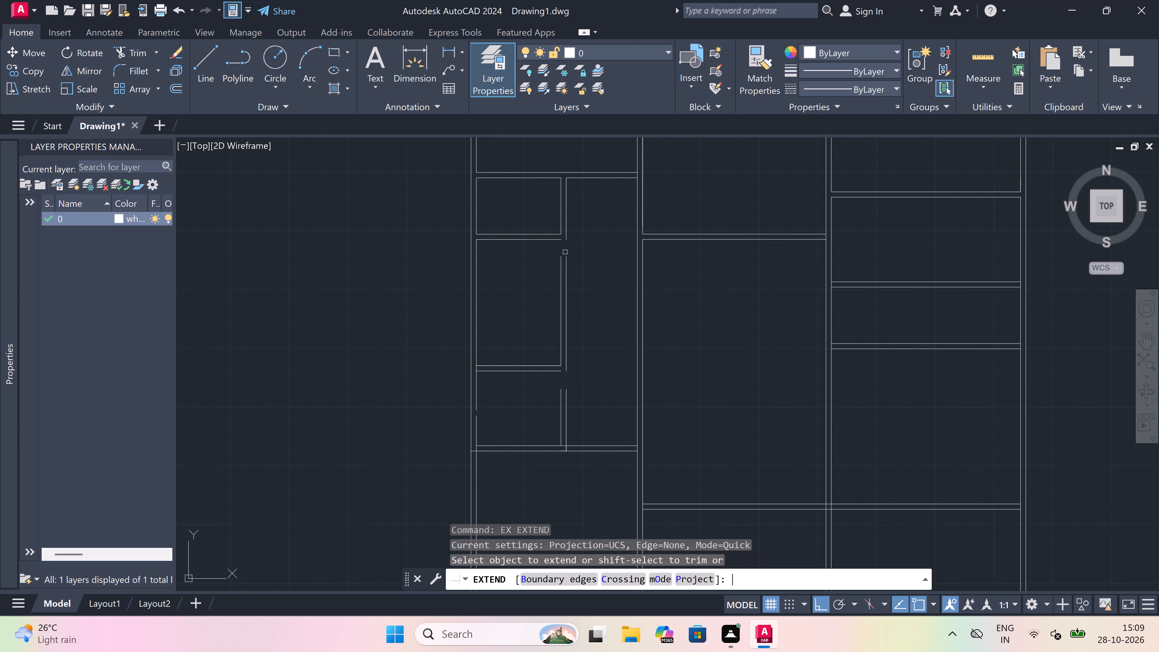
{"action": "left_click", "coordinate": [569, 273]}
{"action": "left_click", "coordinate": [537, 285]}
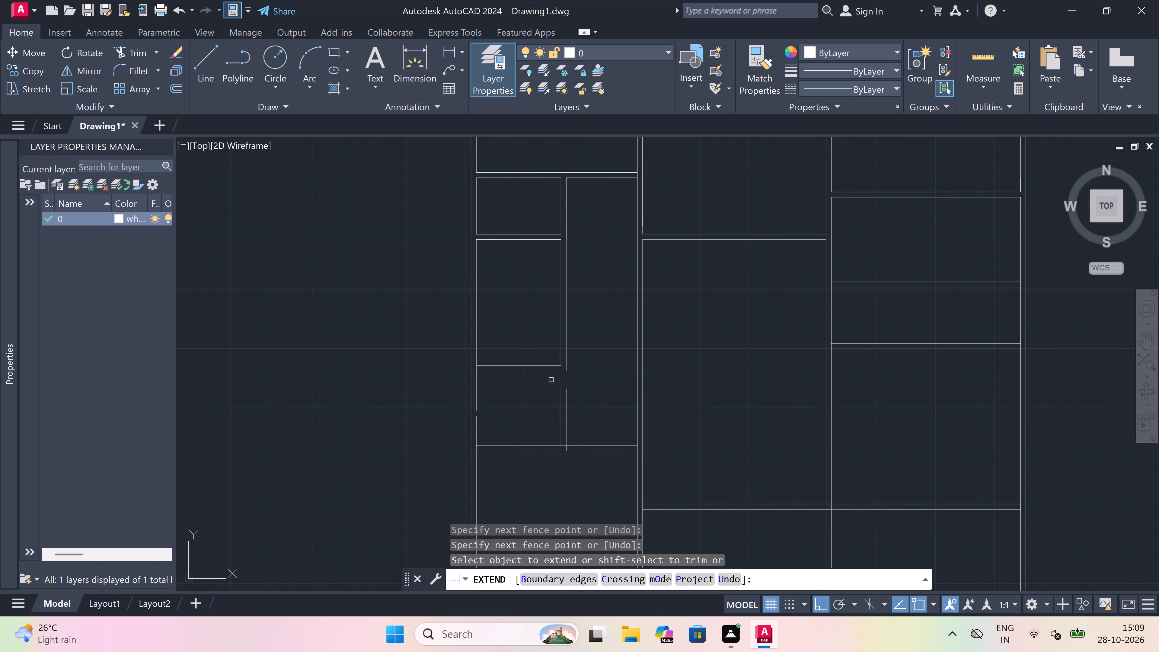
{"action": "left_click", "coordinate": [551, 407]}
{"action": "left_click", "coordinate": [586, 410]}
{"action": "scroll", "coordinate": [476, 436], "scroll_direction": "down", "scroll_amount": 1}
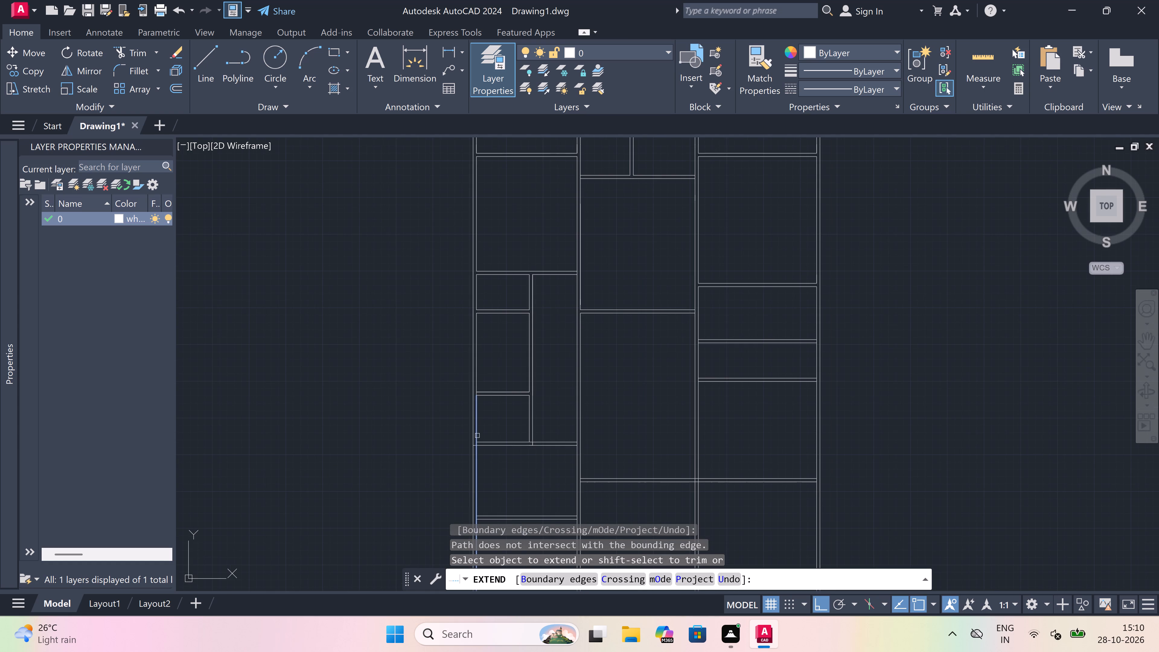
{"action": "left_click", "coordinate": [477, 436]}
{"action": "scroll", "coordinate": [525, 398], "scroll_direction": "down", "scroll_amount": 2}
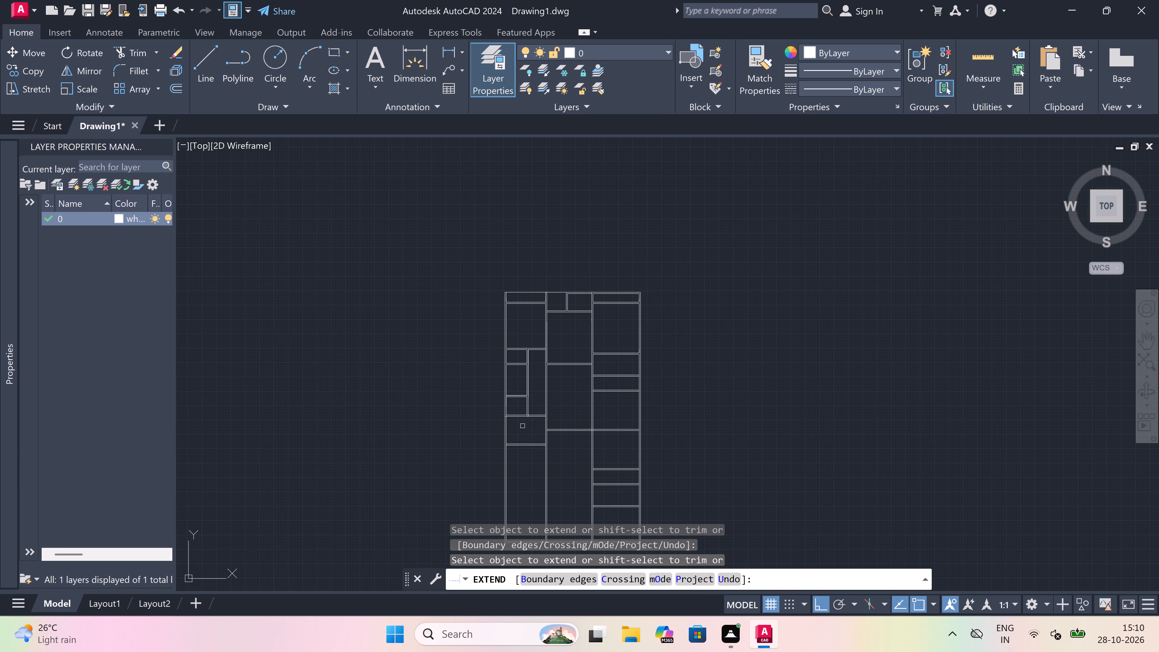
{"action": "key", "text": "Escape"}
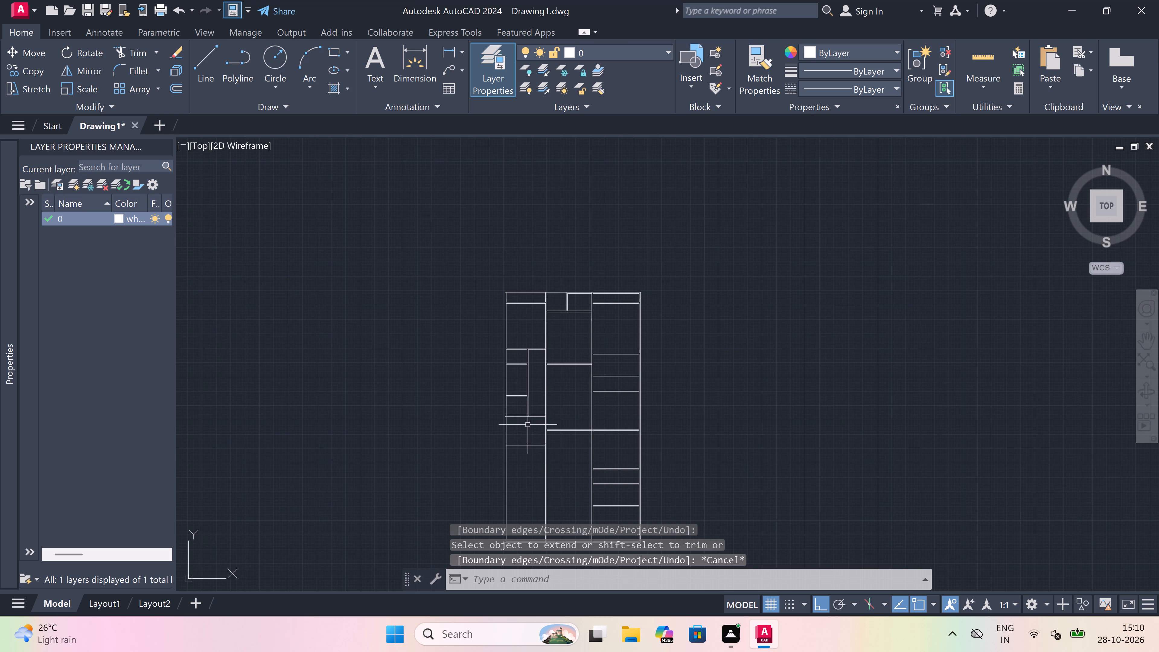
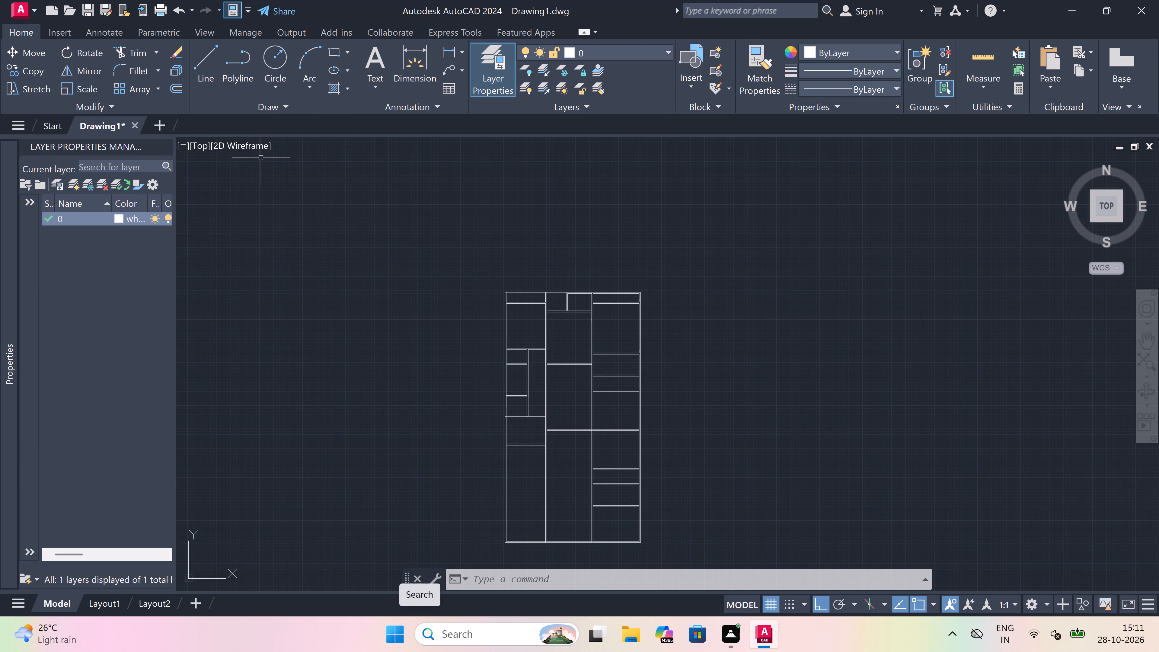
Trim the wall lines crossing the cross wall below the lowest small west room, at its west wall and east partition junctions.
{"action": "scroll", "coordinate": [474, 410], "scroll_direction": "down", "scroll_amount": 2}
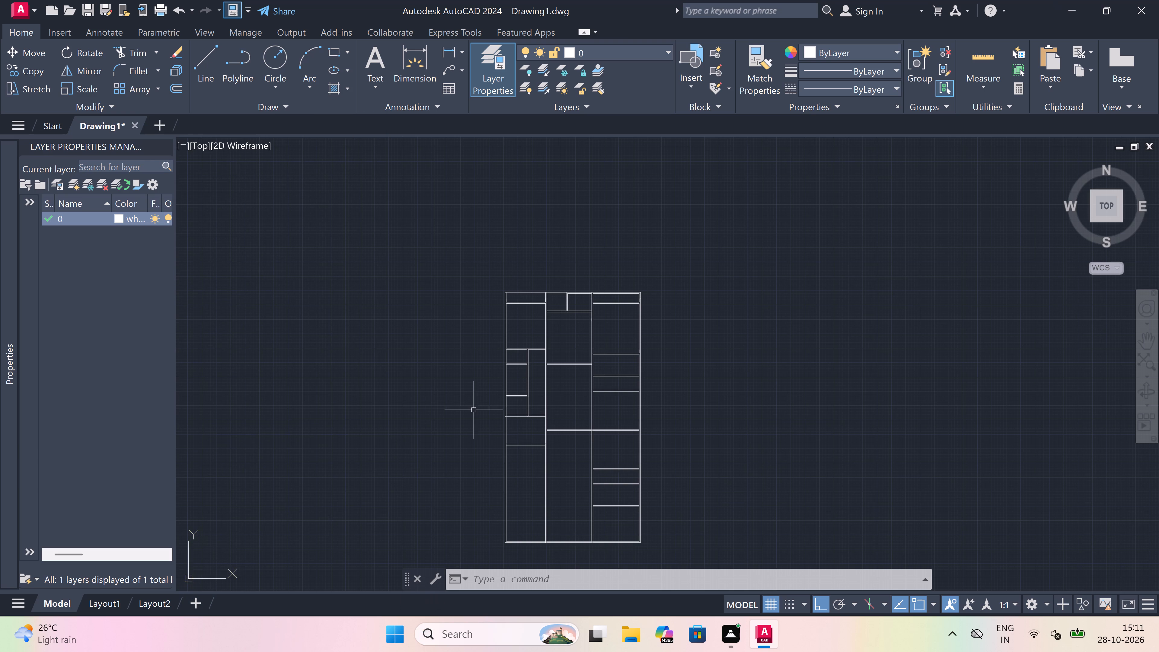
{"action": "scroll", "coordinate": [474, 410], "scroll_direction": "down", "scroll_amount": 1}
{"action": "scroll", "coordinate": [491, 421], "scroll_direction": "up", "scroll_amount": 5}
{"action": "scroll", "coordinate": [445, 385], "scroll_direction": "up", "scroll_amount": 1}
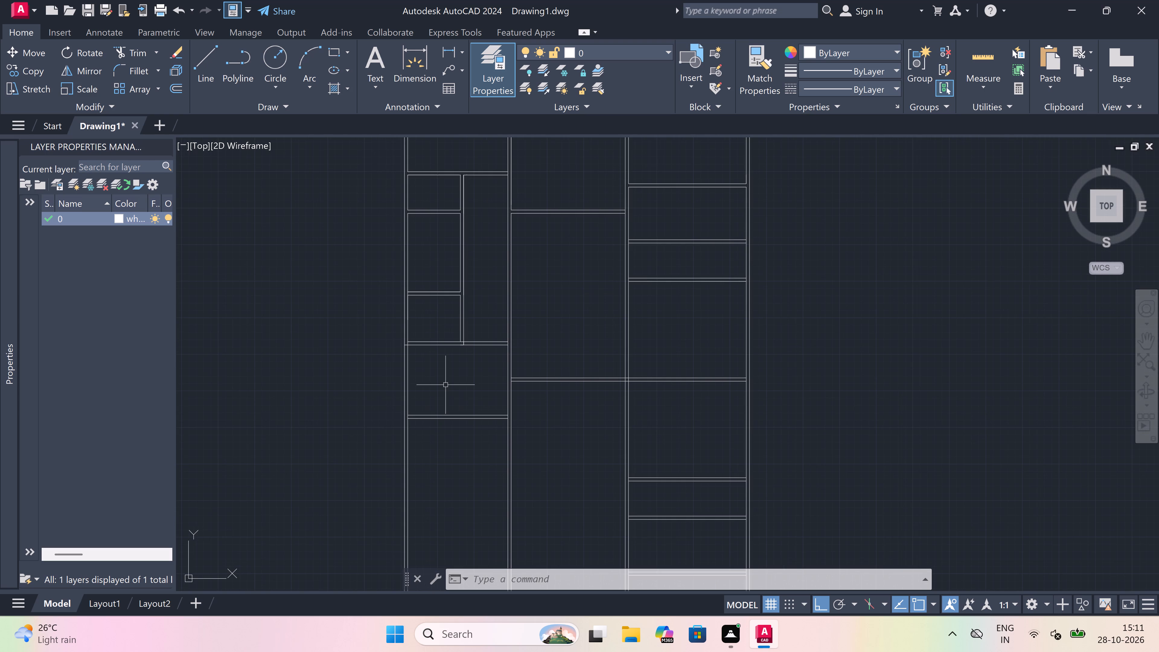
{"action": "scroll", "coordinate": [478, 380], "scroll_direction": "down", "scroll_amount": 2}
{"action": "scroll", "coordinate": [475, 397], "scroll_direction": "up", "scroll_amount": 1}
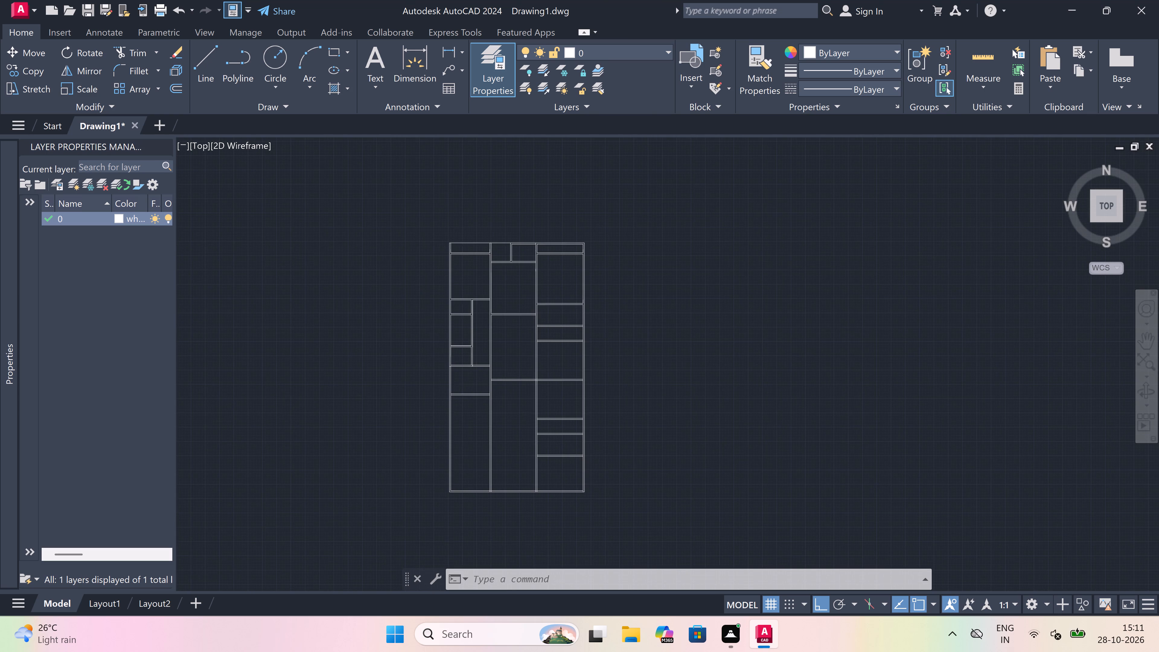
{"action": "scroll", "coordinate": [475, 397], "scroll_direction": "up", "scroll_amount": 1}
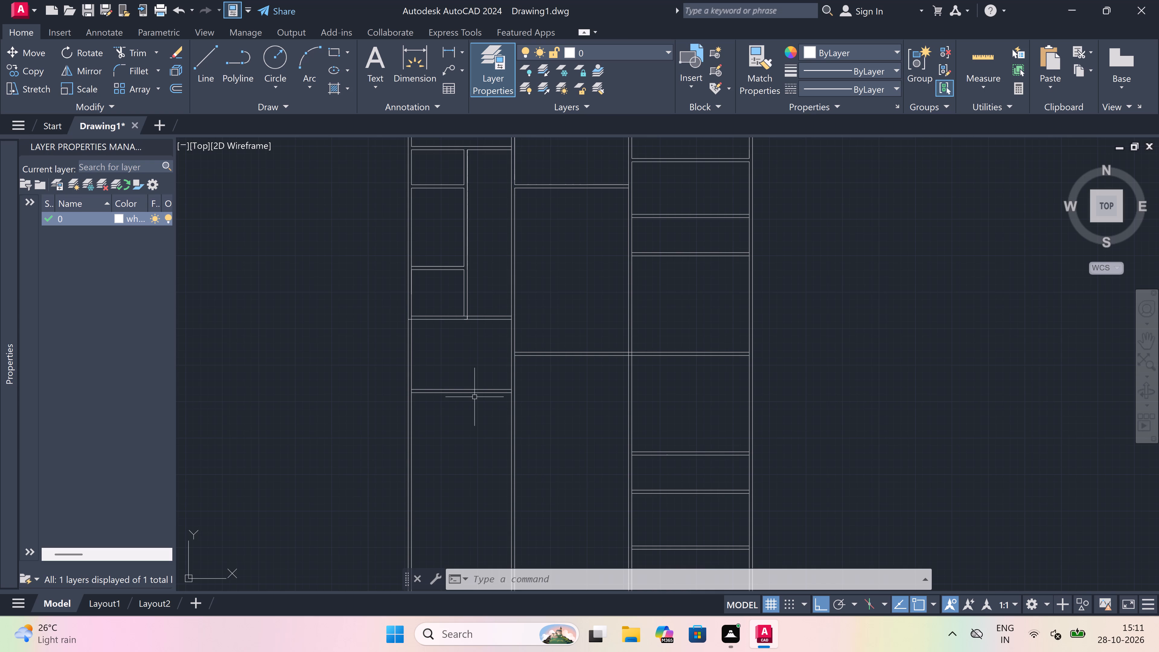
{"action": "key", "text": "t"}
{"action": "type", "text": "r"}
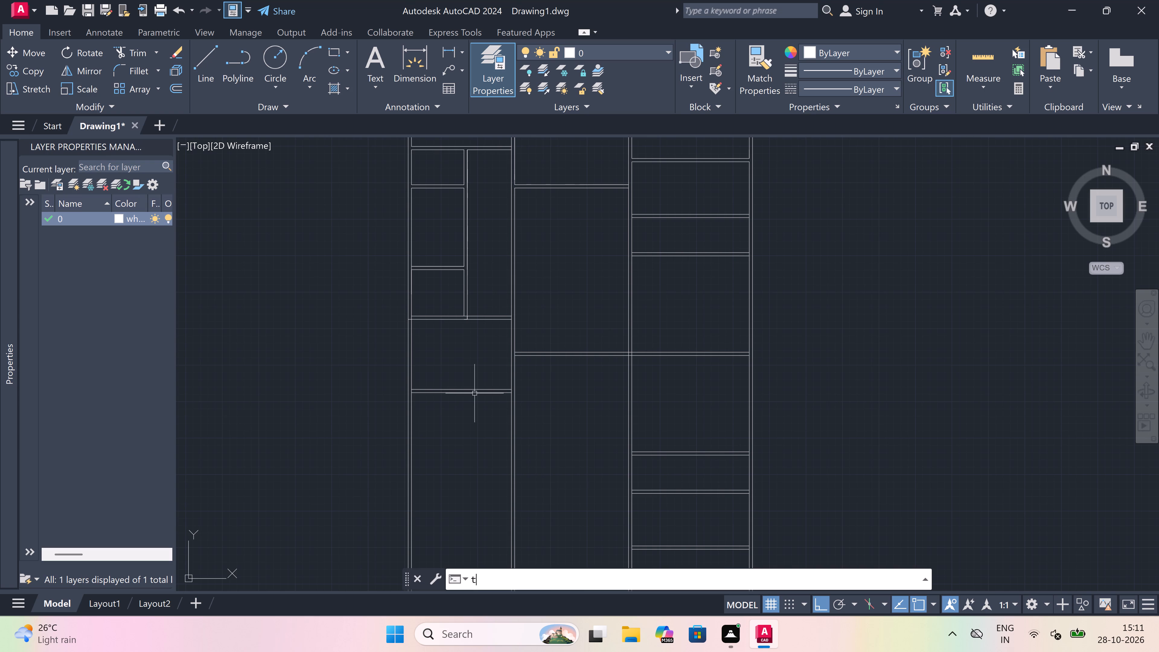
{"action": "key", "text": "space"}
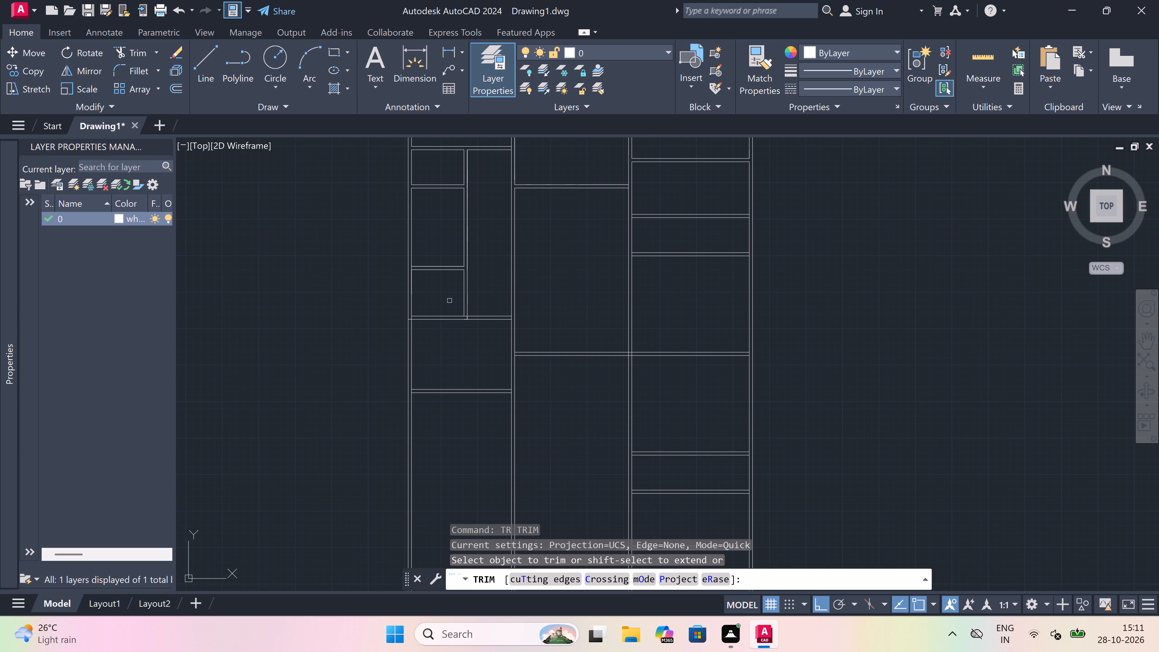
{"action": "scroll", "coordinate": [409, 315], "scroll_direction": "up", "scroll_amount": 5}
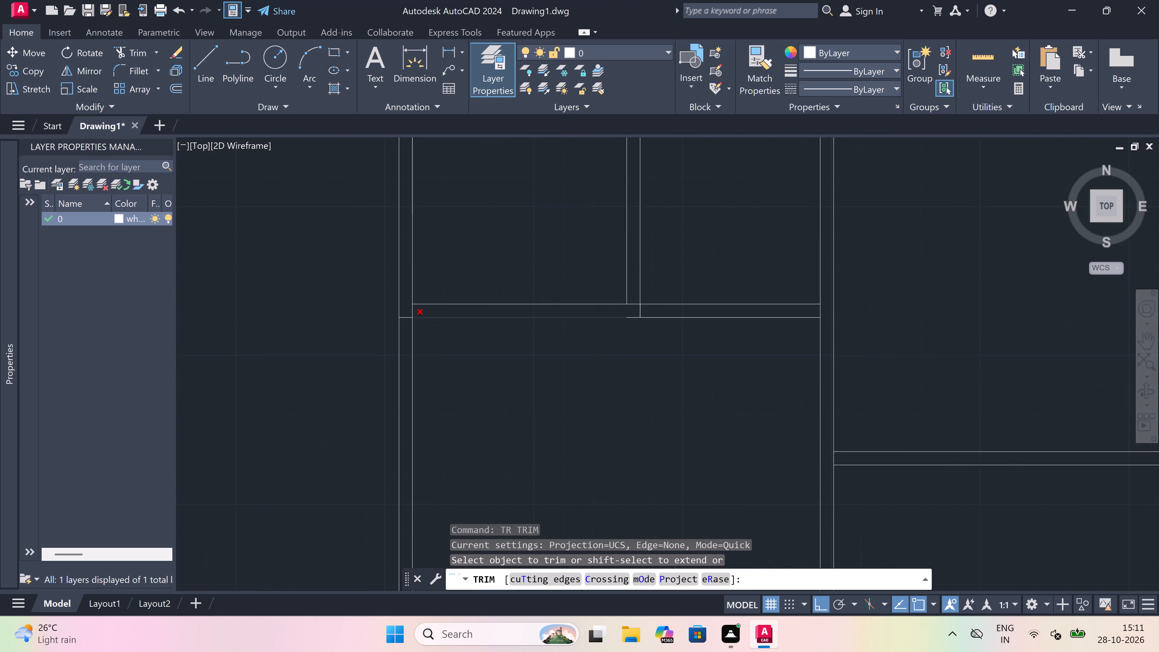
{"action": "left_click", "coordinate": [395, 312]}
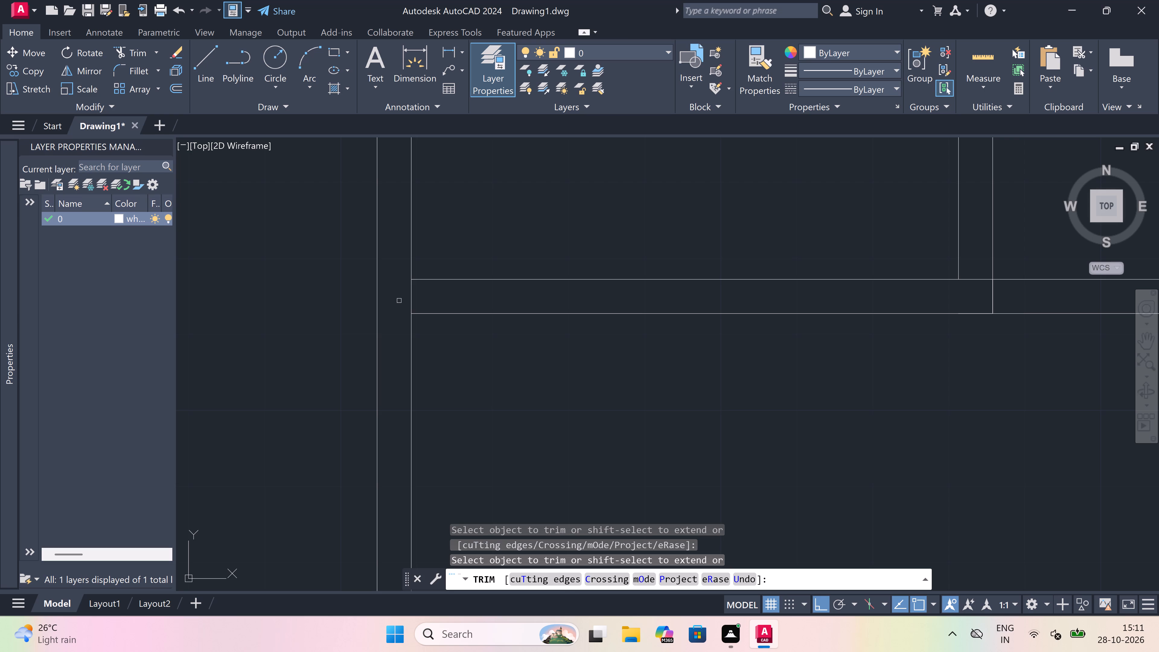
{"action": "left_click_drag", "start_coordinate": [402, 295], "coordinate": [416, 295]}
{"action": "left_click", "coordinate": [998, 292]}
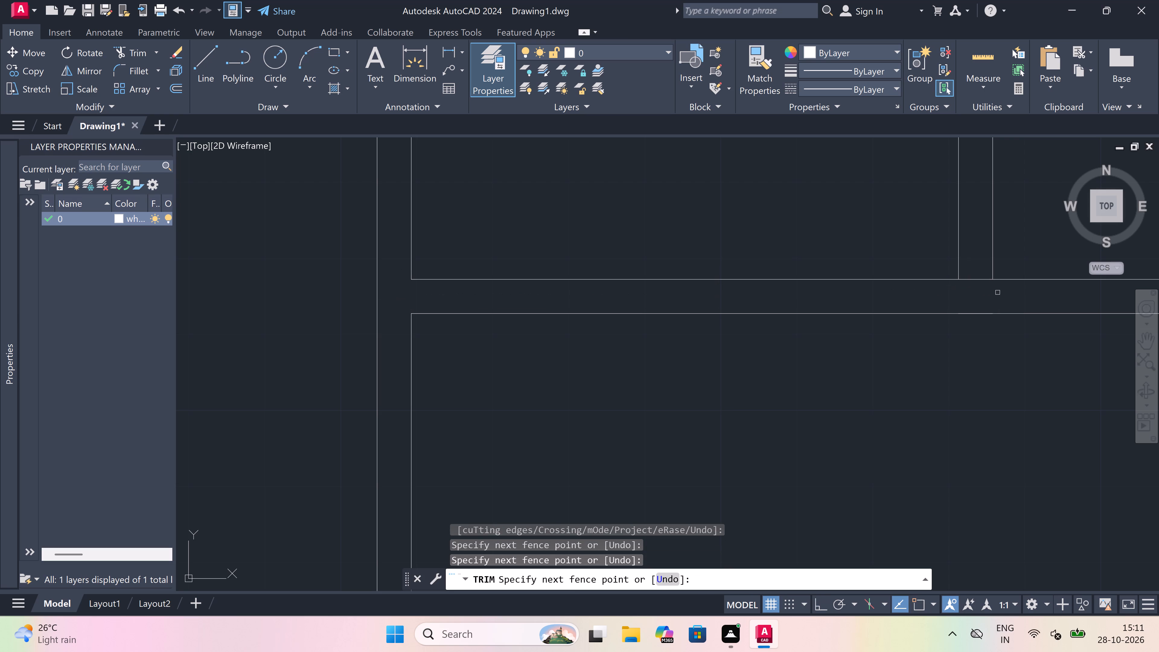
{"action": "left_click", "coordinate": [980, 278]}
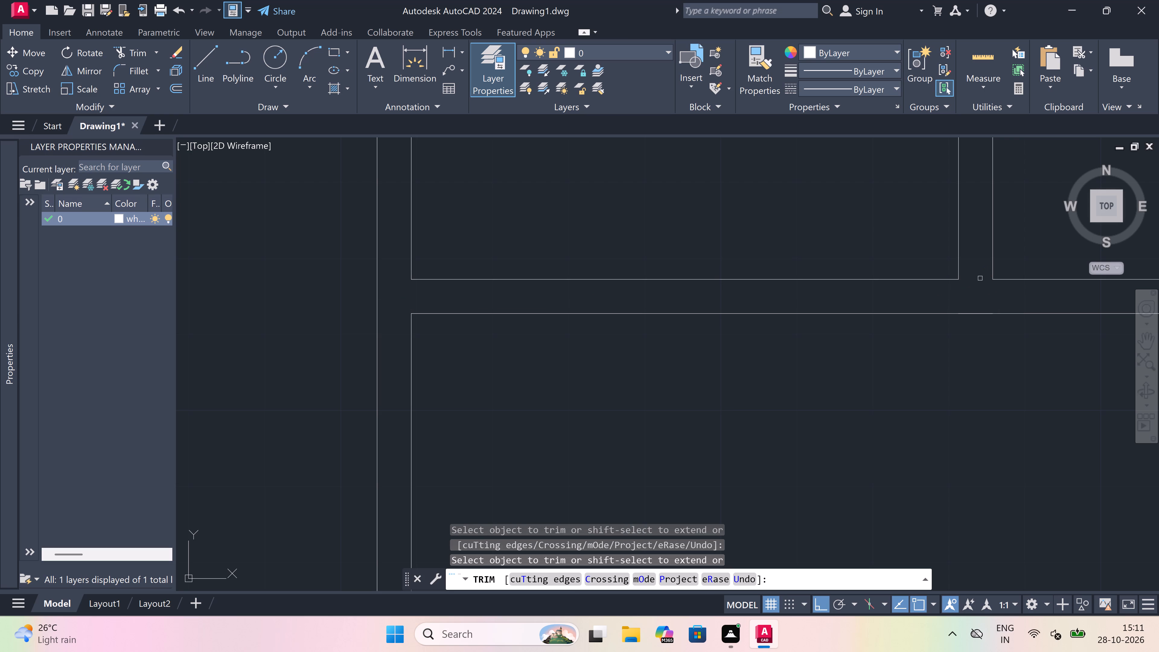
Trim the west bay's east wall line where that same cross wall meets it, opening the junction.
{"action": "scroll", "coordinate": [634, 330], "scroll_direction": "down", "scroll_amount": 6}
{"action": "scroll", "coordinate": [683, 328], "scroll_direction": "up", "scroll_amount": 2}
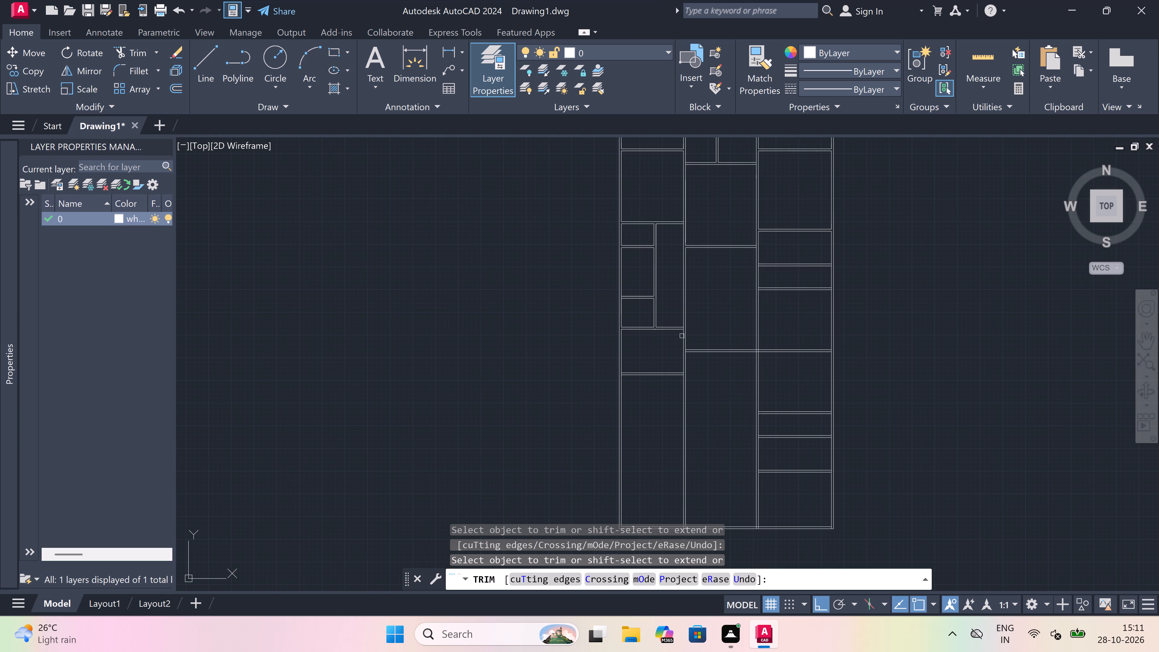
{"action": "scroll", "coordinate": [674, 322], "scroll_direction": "up", "scroll_amount": 5}
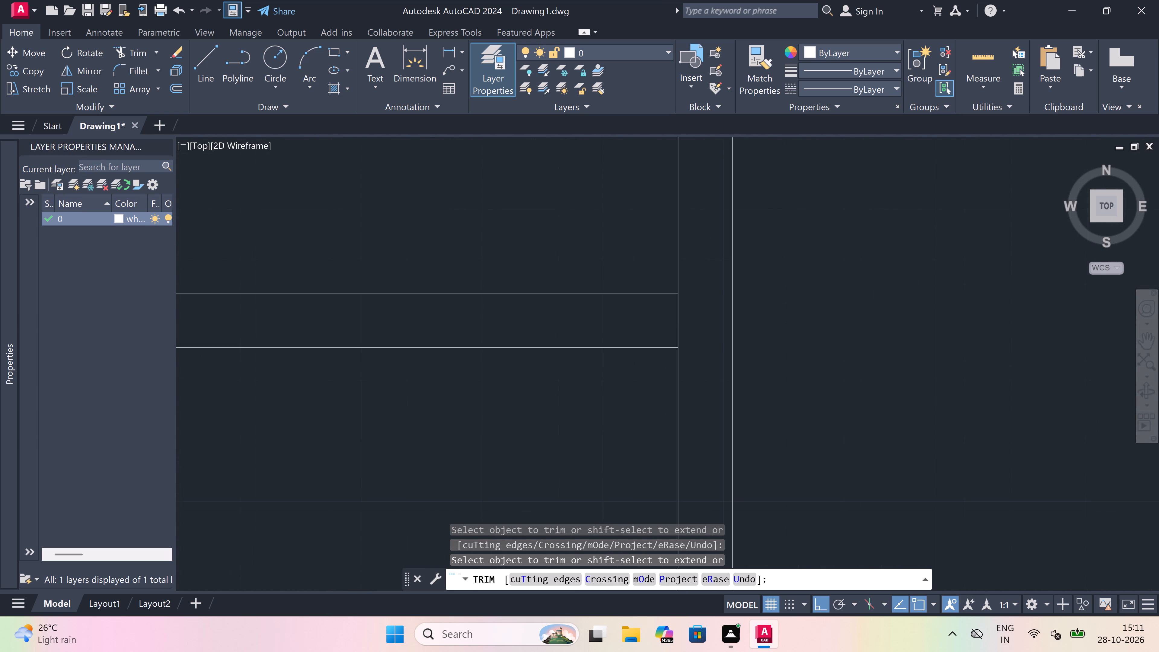
{"action": "left_click", "coordinate": [674, 325]}
{"action": "left_click", "coordinate": [694, 317]}
Trim the central bay's west wall line where the mid-plan cross wall meets it.
{"action": "scroll", "coordinate": [689, 317], "scroll_direction": "down", "scroll_amount": 4}
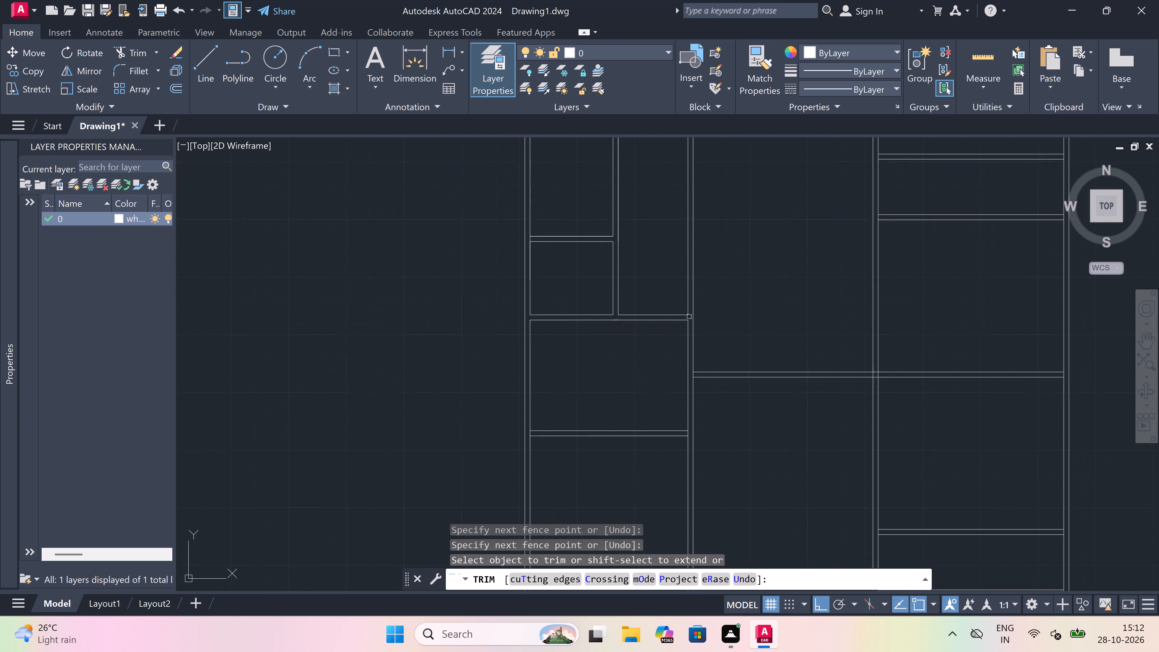
{"action": "scroll", "coordinate": [689, 317], "scroll_direction": "down", "scroll_amount": 2}
{"action": "scroll", "coordinate": [694, 354], "scroll_direction": "up", "scroll_amount": 6}
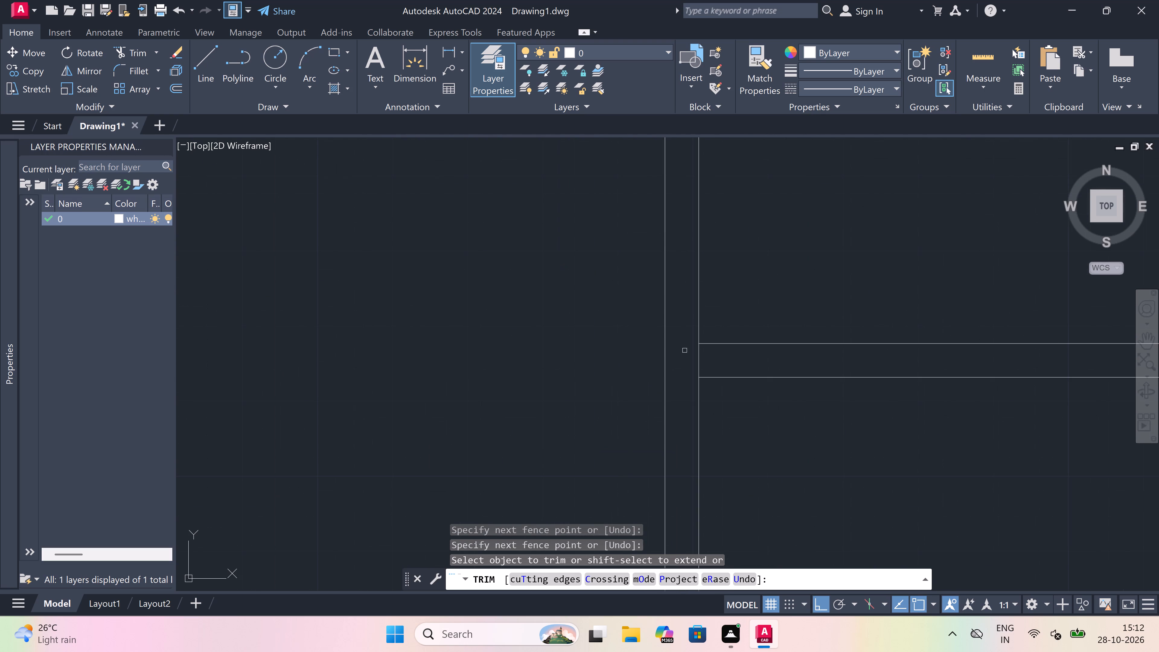
{"action": "left_click", "coordinate": [688, 353]}
{"action": "left_click", "coordinate": [713, 356]}
Trim the overlapping lines where the mid-plan cross wall crosses the wall between the central and east bays.
{"action": "scroll", "coordinate": [637, 320], "scroll_direction": "down", "scroll_amount": 5}
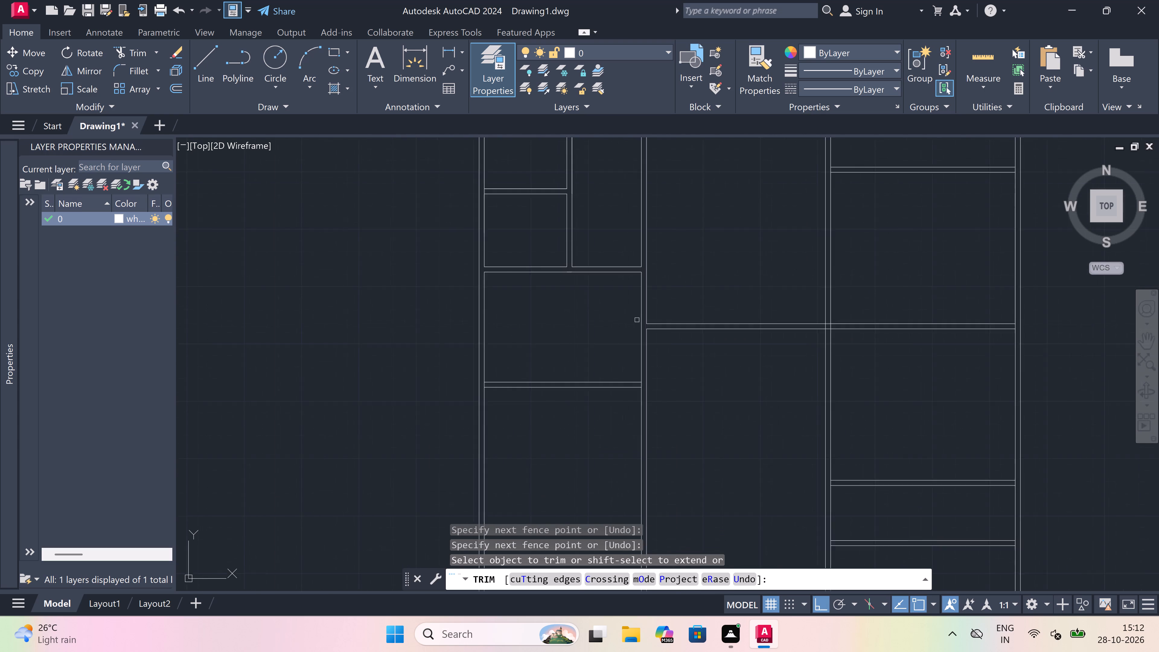
{"action": "scroll", "coordinate": [637, 320], "scroll_direction": "down", "scroll_amount": 2}
{"action": "scroll", "coordinate": [678, 334], "scroll_direction": "up", "scroll_amount": 2}
{"action": "scroll", "coordinate": [693, 292], "scroll_direction": "up", "scroll_amount": 2}
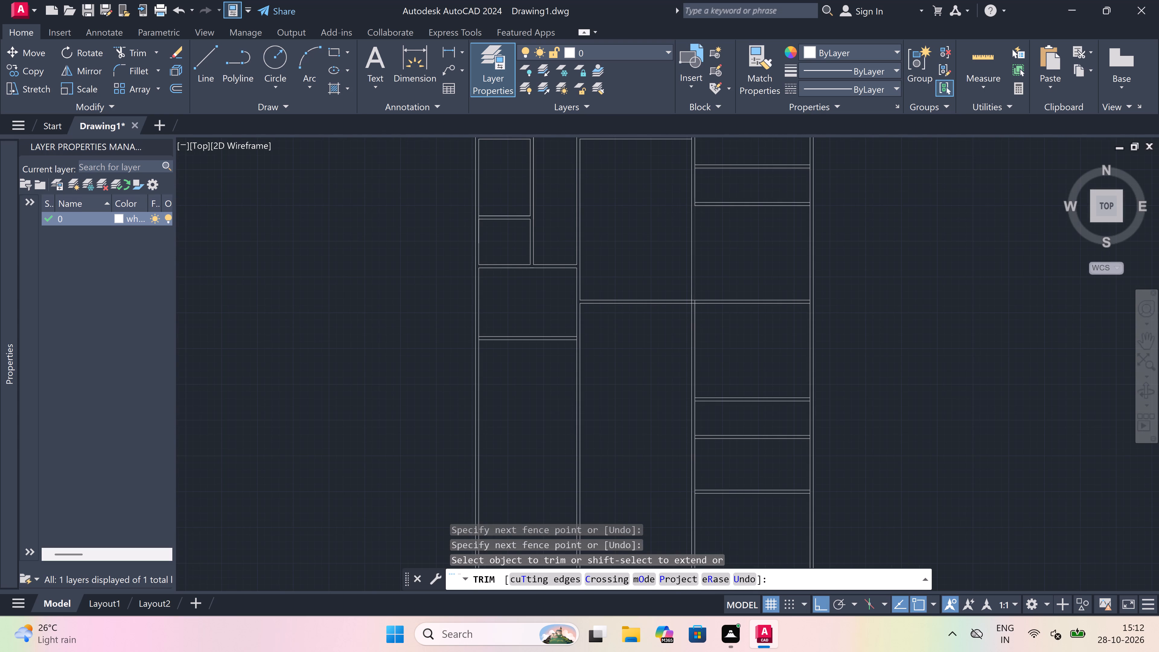
{"action": "scroll", "coordinate": [693, 295], "scroll_direction": "up", "scroll_amount": 3}
{"action": "left_click_drag", "start_coordinate": [693, 295], "coordinate": [693, 299]}
{"action": "left_click", "coordinate": [692, 445]}
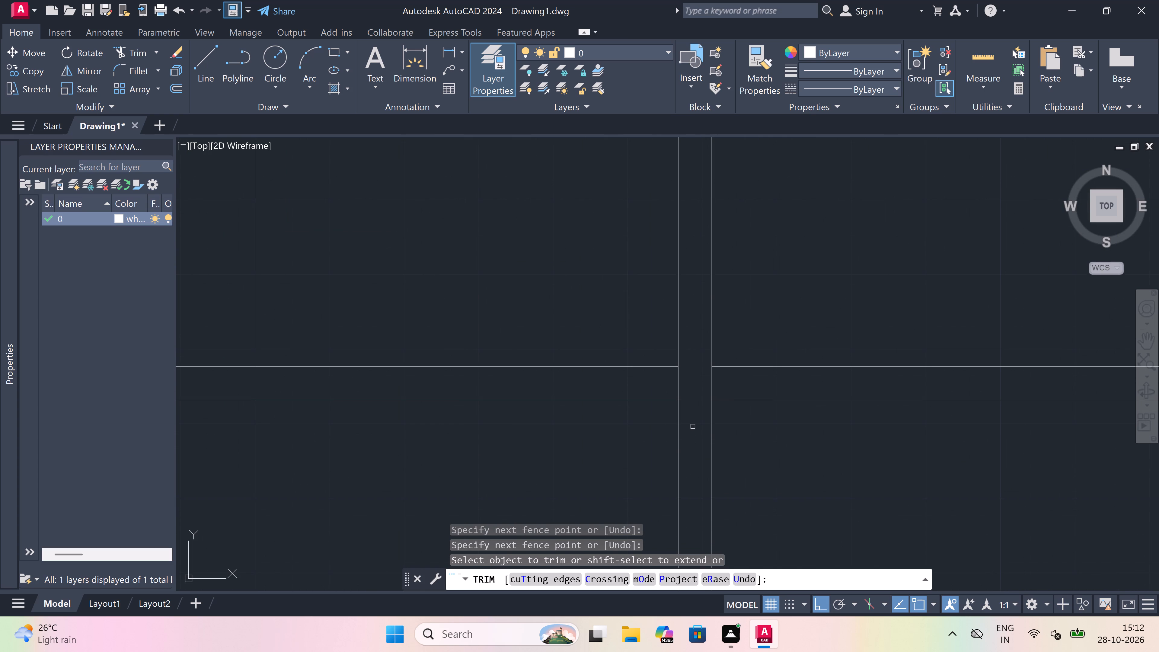
{"action": "left_click", "coordinate": [731, 384]}
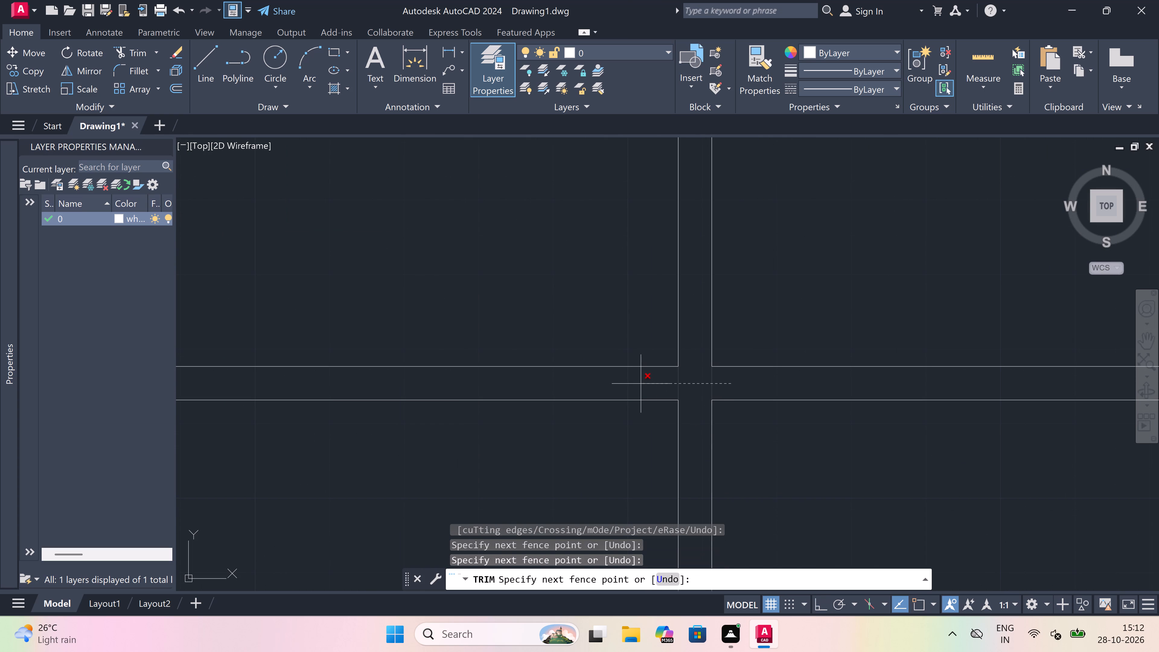
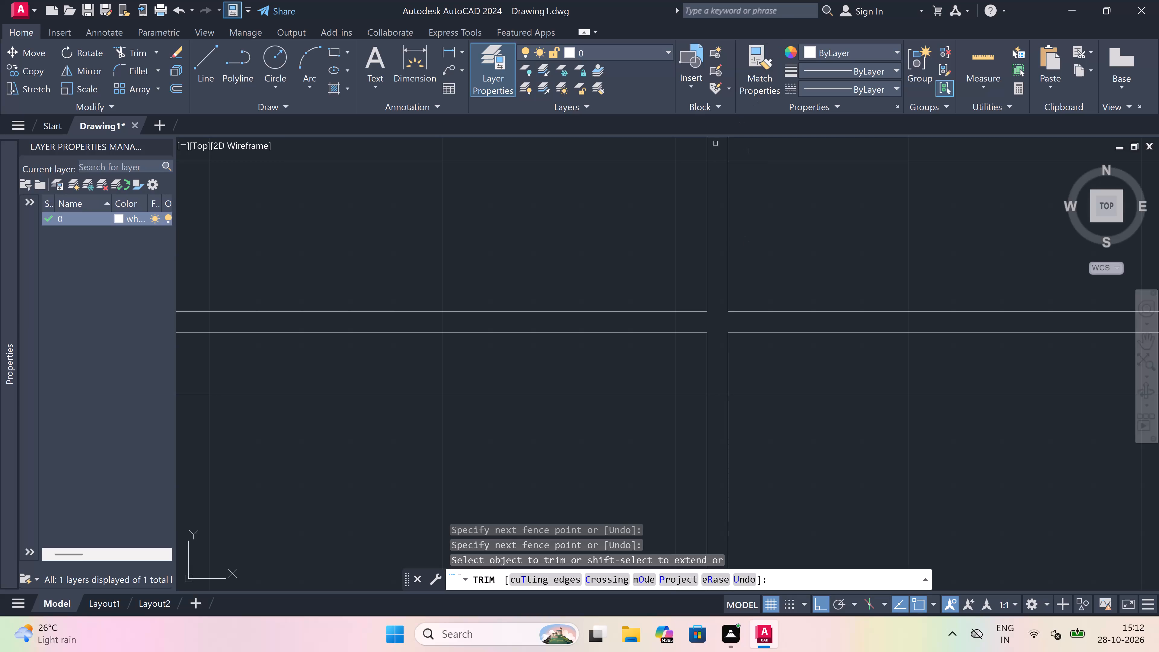
Offset the lower line of the west bay's lowest cross wall 4' to the south.
{"action": "scroll", "coordinate": [679, 286], "scroll_direction": "down", "scroll_amount": 3}
{"action": "key", "text": "Escape"}
{"action": "scroll", "coordinate": [650, 308], "scroll_direction": "down", "scroll_amount": 3}
{"action": "scroll", "coordinate": [650, 309], "scroll_direction": "up", "scroll_amount": 1}
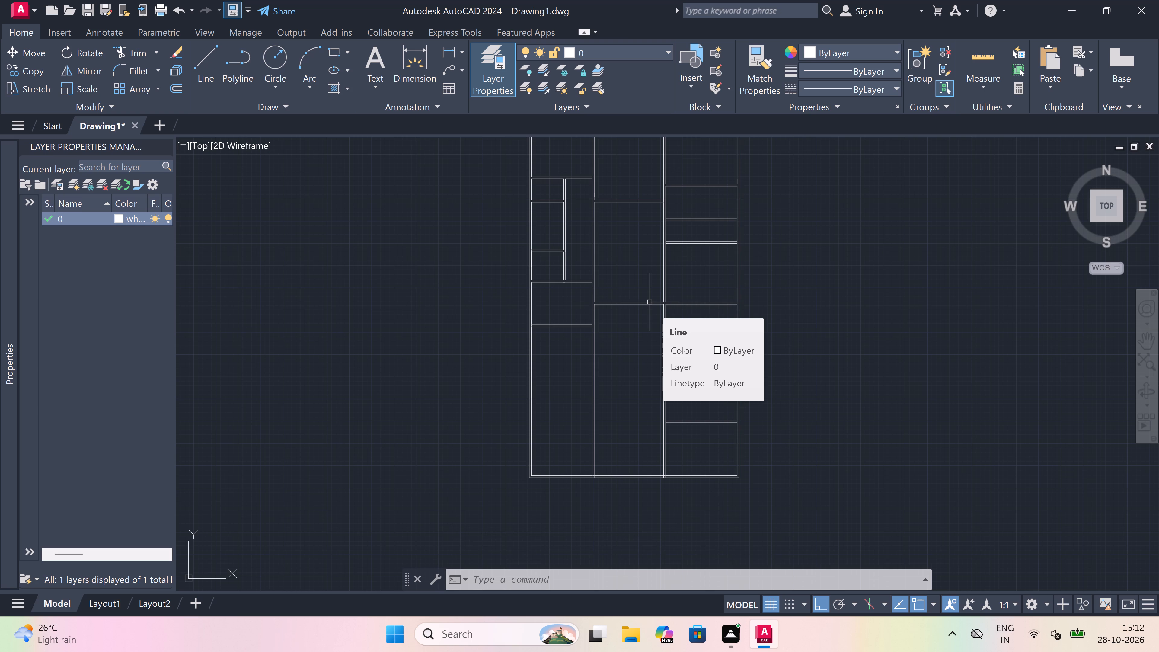
{"action": "scroll", "coordinate": [650, 301], "scroll_direction": "down", "scroll_amount": 2}
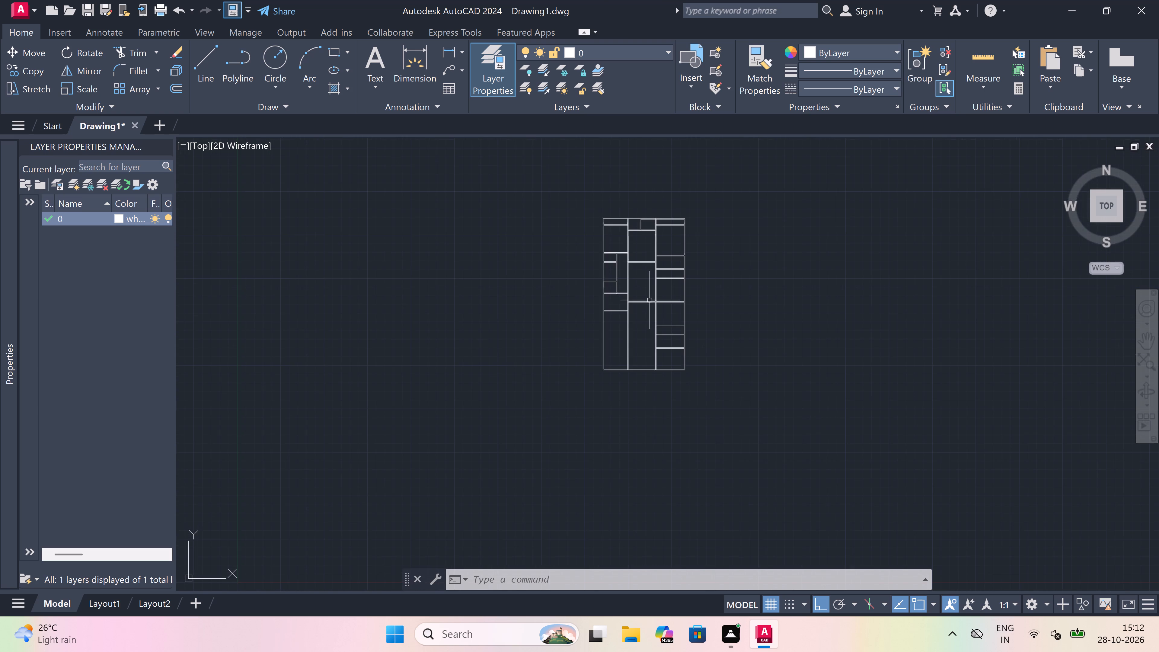
{"action": "scroll", "coordinate": [645, 309], "scroll_direction": "up", "scroll_amount": 2}
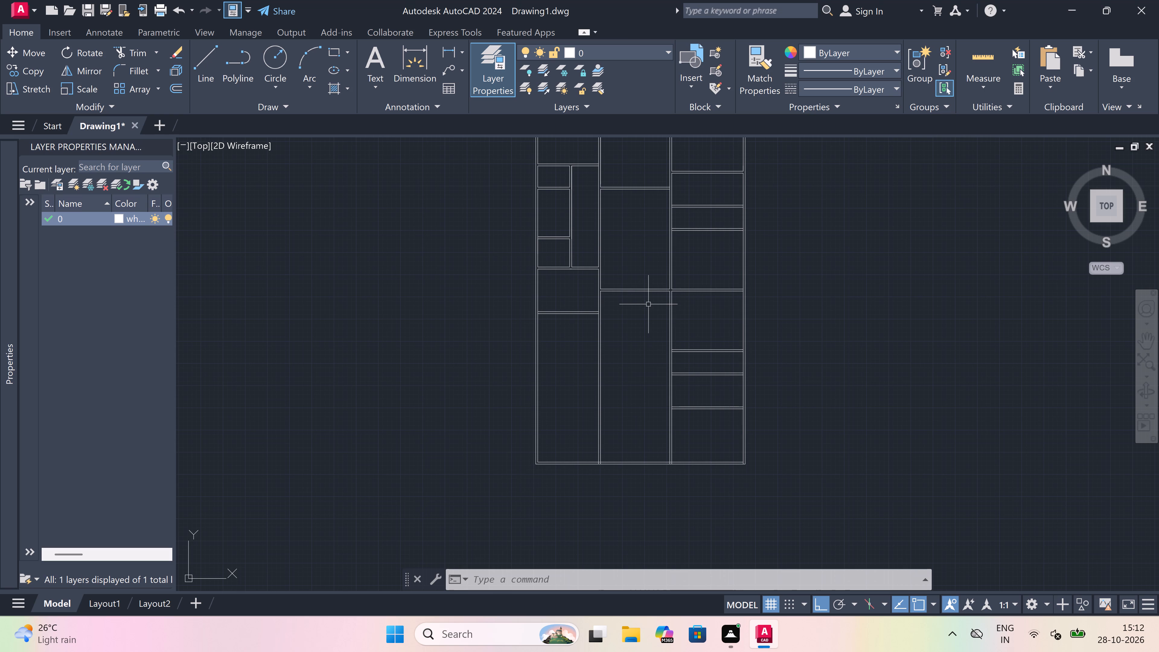
{"action": "scroll", "coordinate": [648, 304], "scroll_direction": "down", "scroll_amount": 1}
{"action": "scroll", "coordinate": [605, 311], "scroll_direction": "up", "scroll_amount": 2}
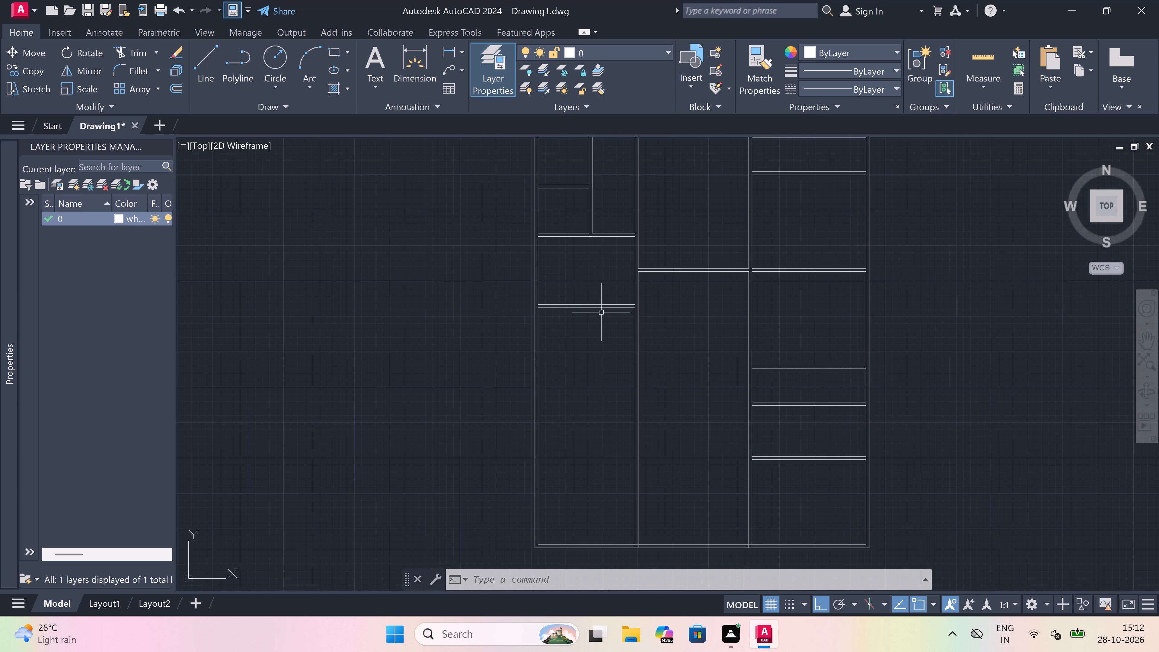
{"action": "scroll", "coordinate": [575, 318], "scroll_direction": "up", "scroll_amount": 1}
{"action": "key", "text": "o"}
{"action": "key", "text": "space"}
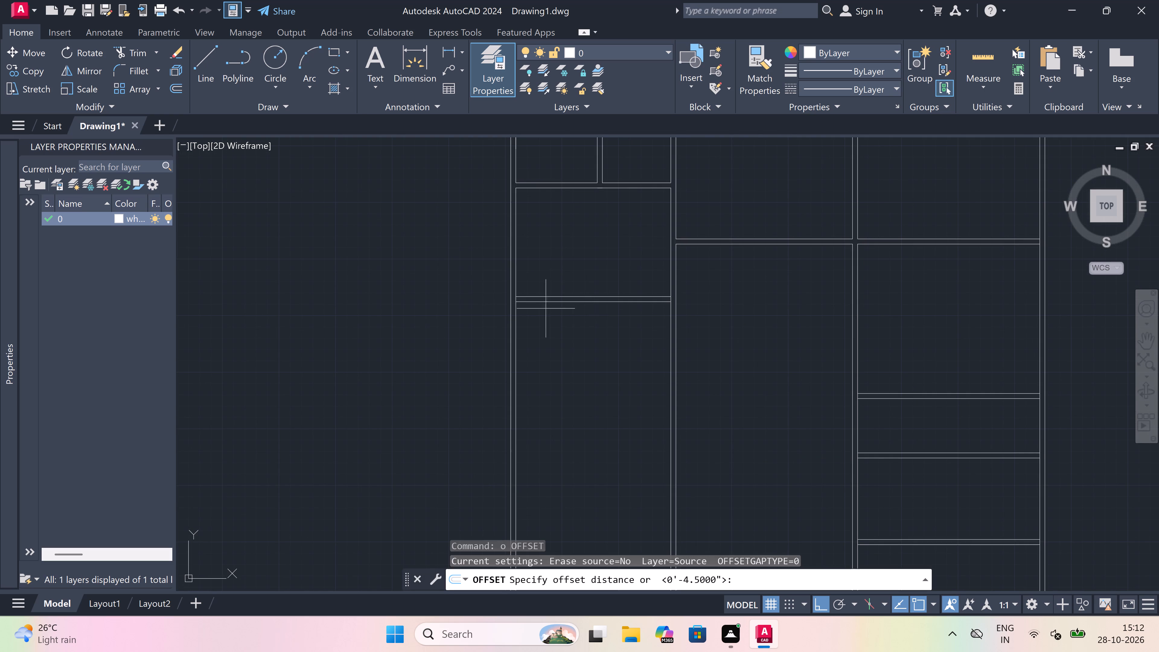
{"action": "scroll", "coordinate": [538, 306], "scroll_direction": "up", "scroll_amount": 1}
{"action": "left_click", "coordinate": [548, 298]}
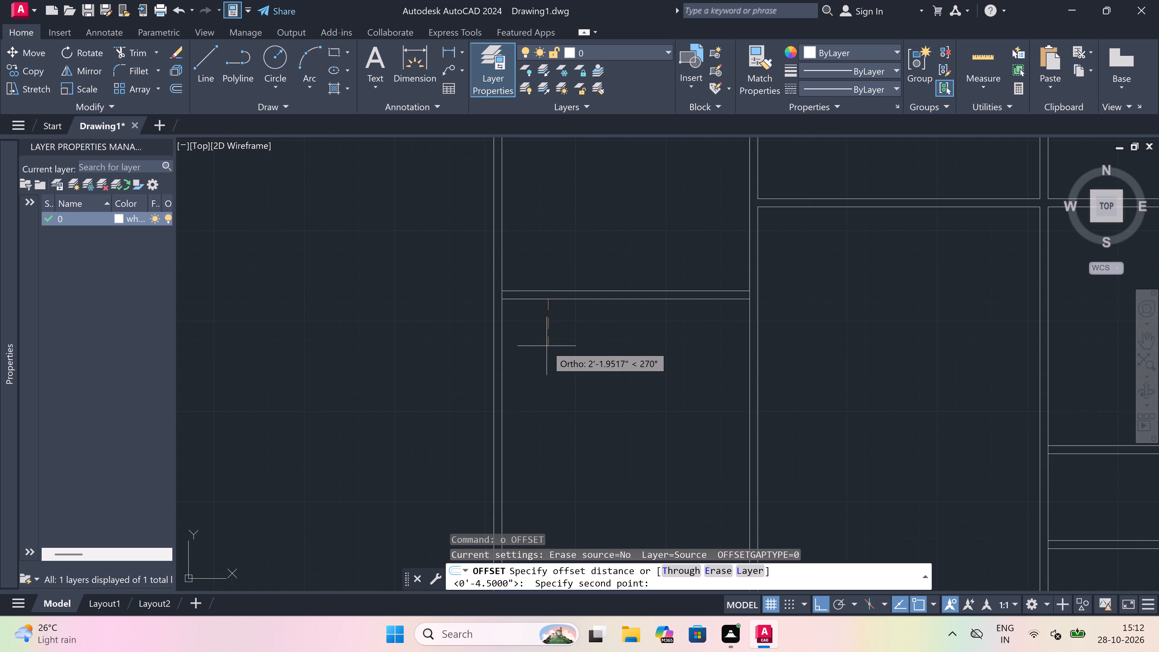
{"action": "type", "text": "4'"}
{"action": "key", "text": "space"}
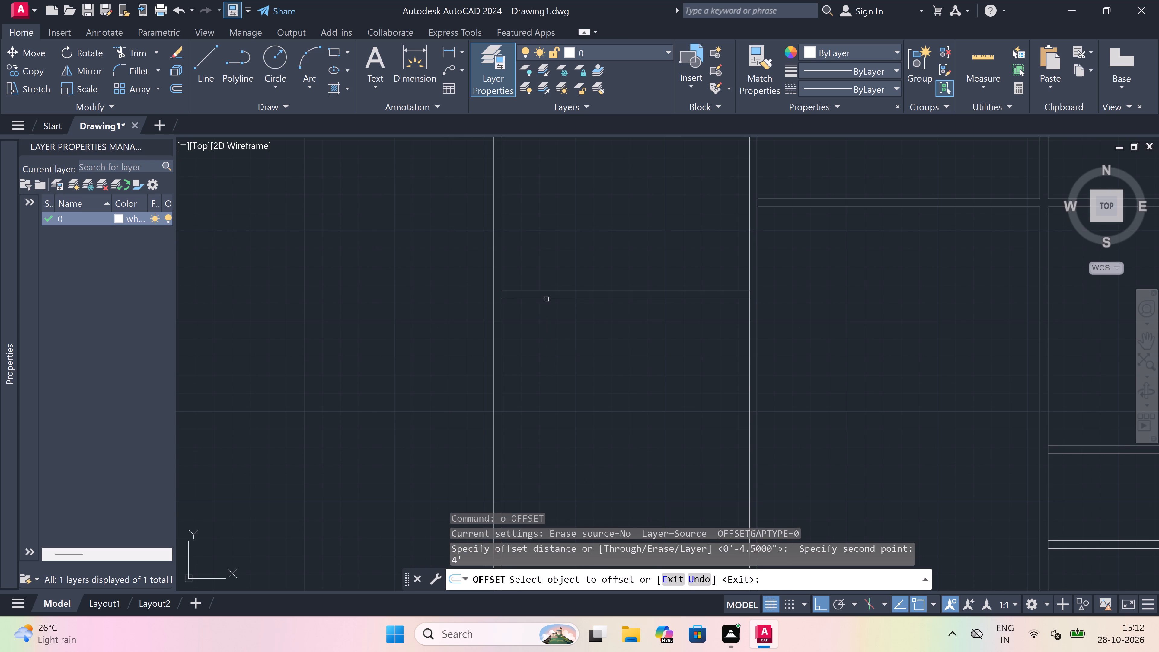
{"action": "left_click_drag", "start_coordinate": [546, 299], "coordinate": [546, 333]}
{"action": "left_click", "coordinate": [549, 380]}
{"action": "key", "text": "Escape"}
Offset the new line 4.5" southward to give the west bay's new cross wall its thickness.
{"action": "key", "text": "space"}
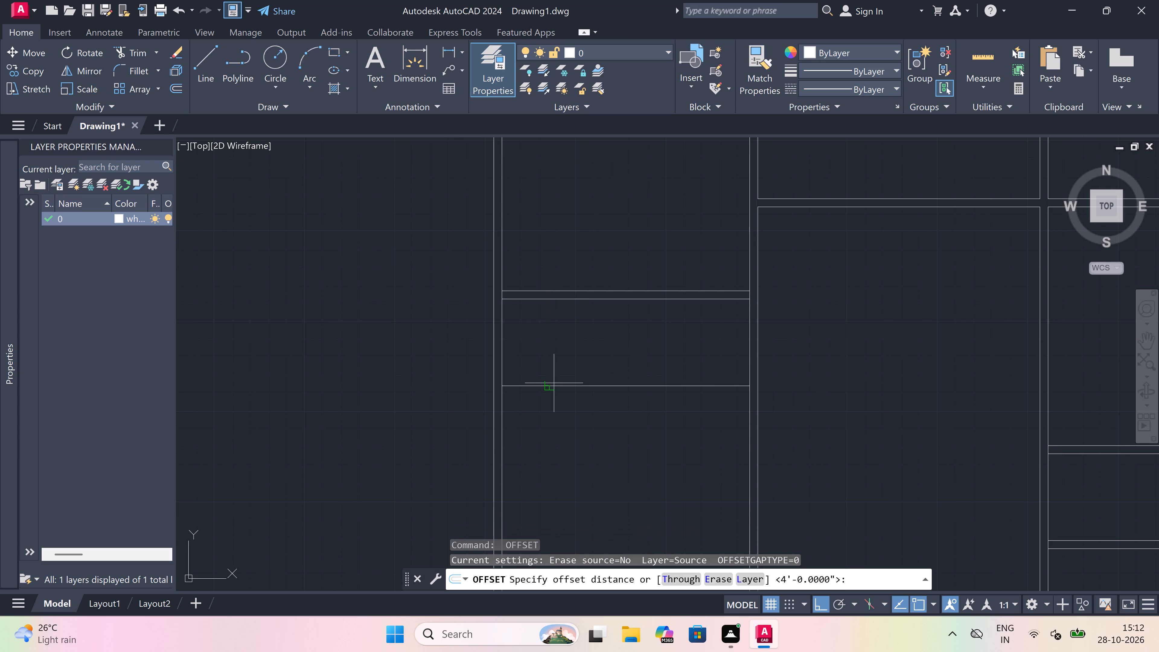
{"action": "left_click_drag", "start_coordinate": [554, 383], "coordinate": [556, 389]}
{"action": "type", "text": "4.5\""}
{"action": "key", "text": "space"}
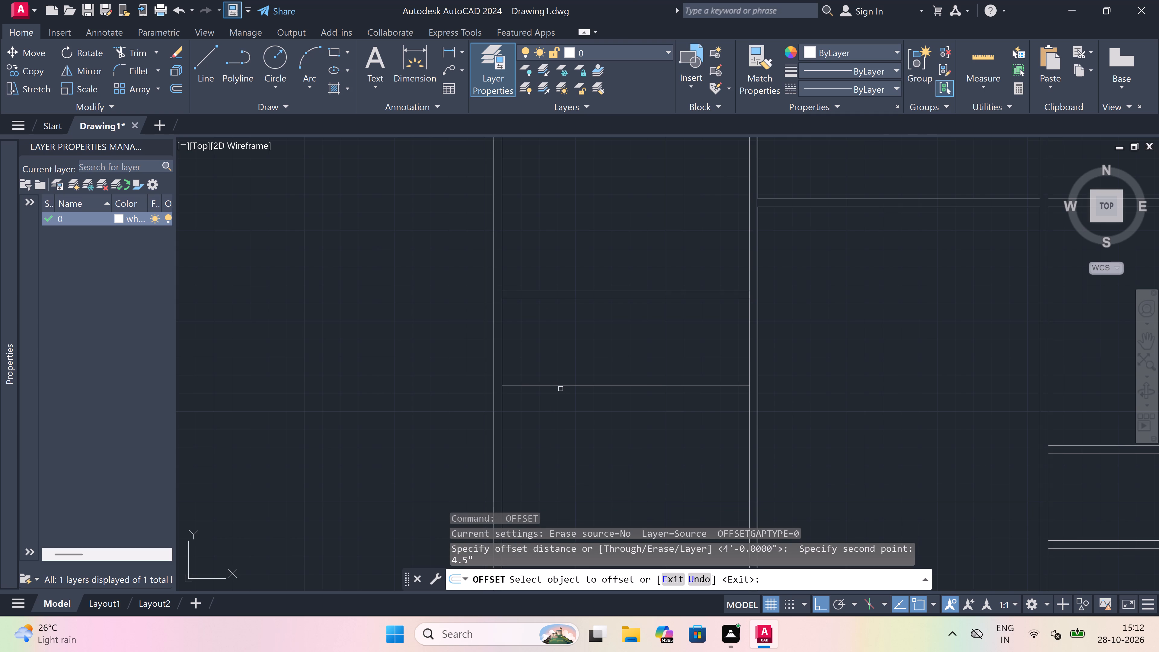
{"action": "left_click_drag", "start_coordinate": [560, 385], "coordinate": [558, 433]}
{"action": "left_click", "coordinate": [557, 444]}
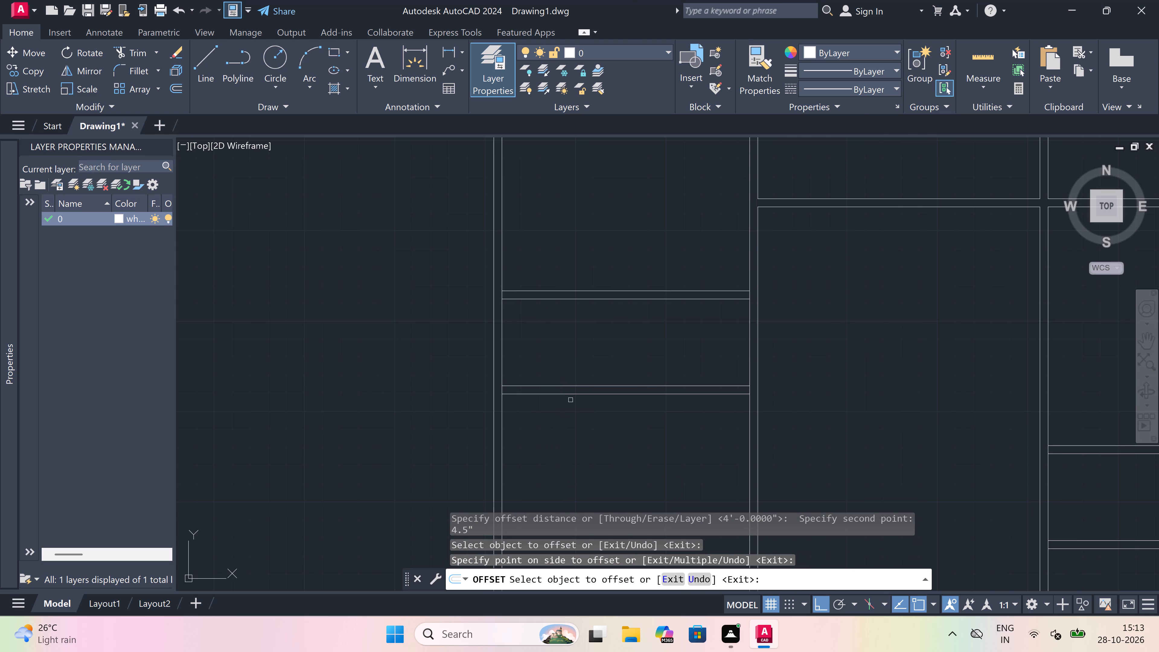
{"action": "key", "text": "Escape"}
Offset the lower line of the west bay's newest cross wall 7'9" to the south.
{"action": "scroll", "coordinate": [576, 375], "scroll_direction": "down", "scroll_amount": 4}
{"action": "scroll", "coordinate": [580, 390], "scroll_direction": "up", "scroll_amount": 4}
{"action": "key", "text": "space"}
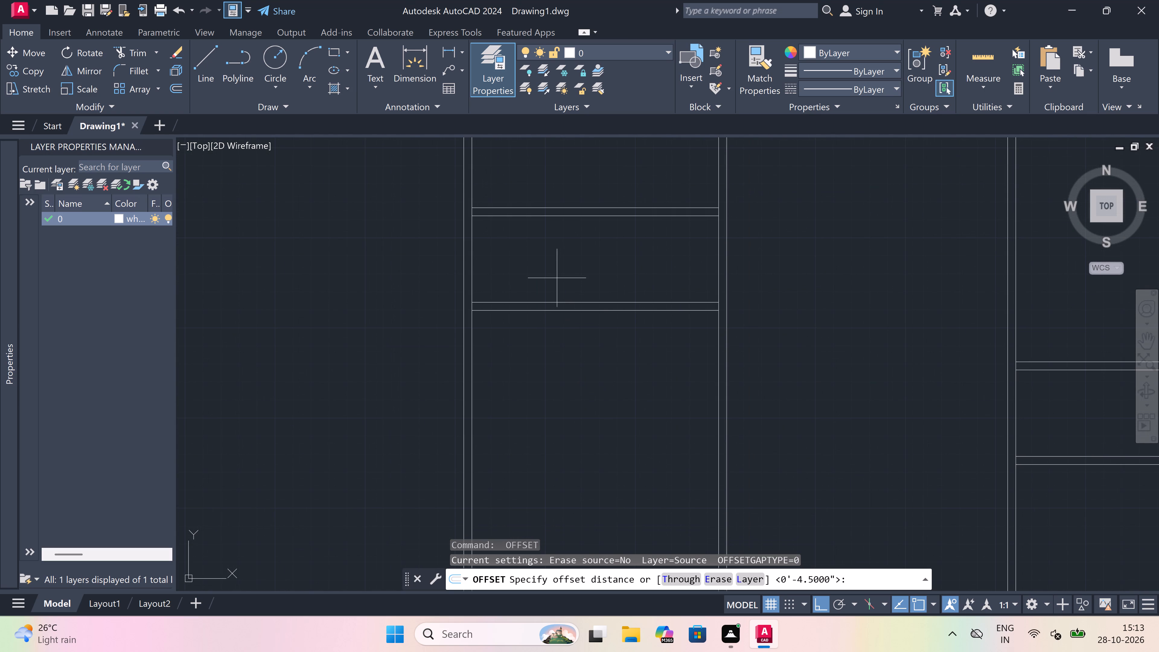
{"action": "left_click_drag", "start_coordinate": [553, 308], "coordinate": [553, 321]}
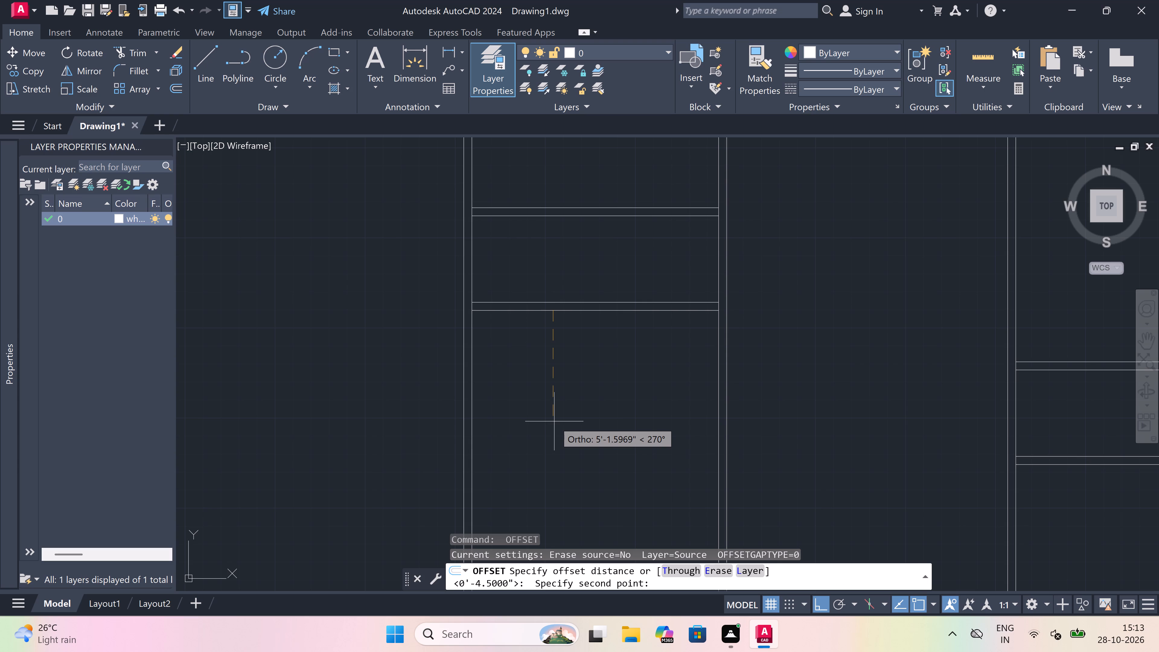
{"action": "type", "text": "7'9\""}
{"action": "key", "text": "space"}
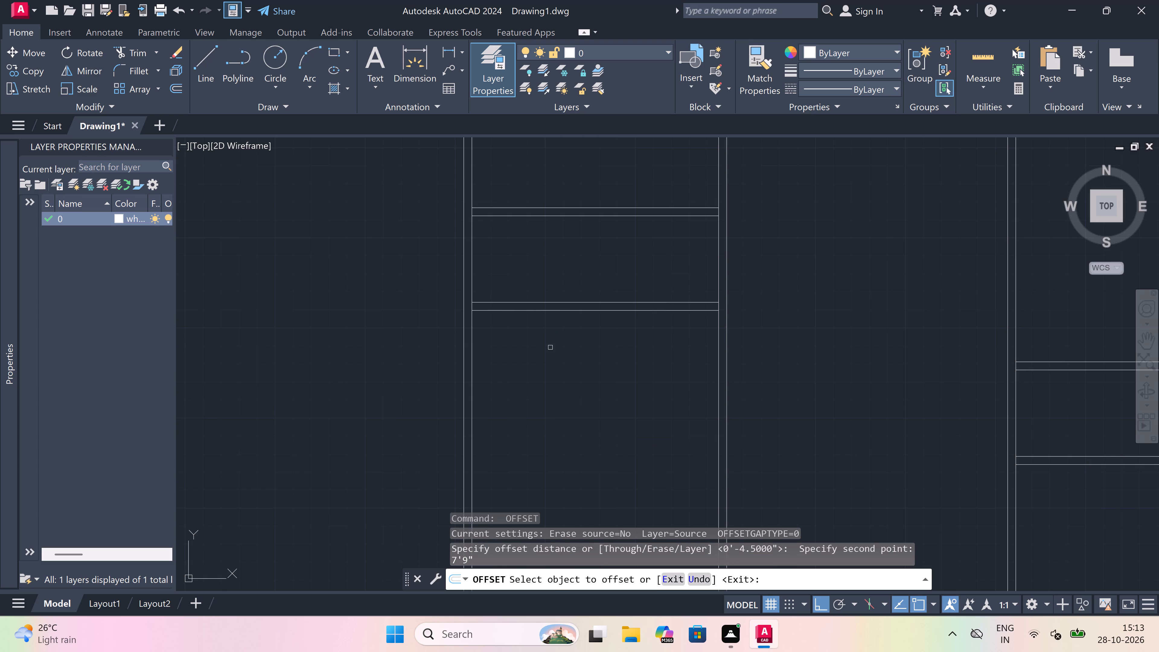
{"action": "scroll", "coordinate": [550, 318], "scroll_direction": "down", "scroll_amount": 1}
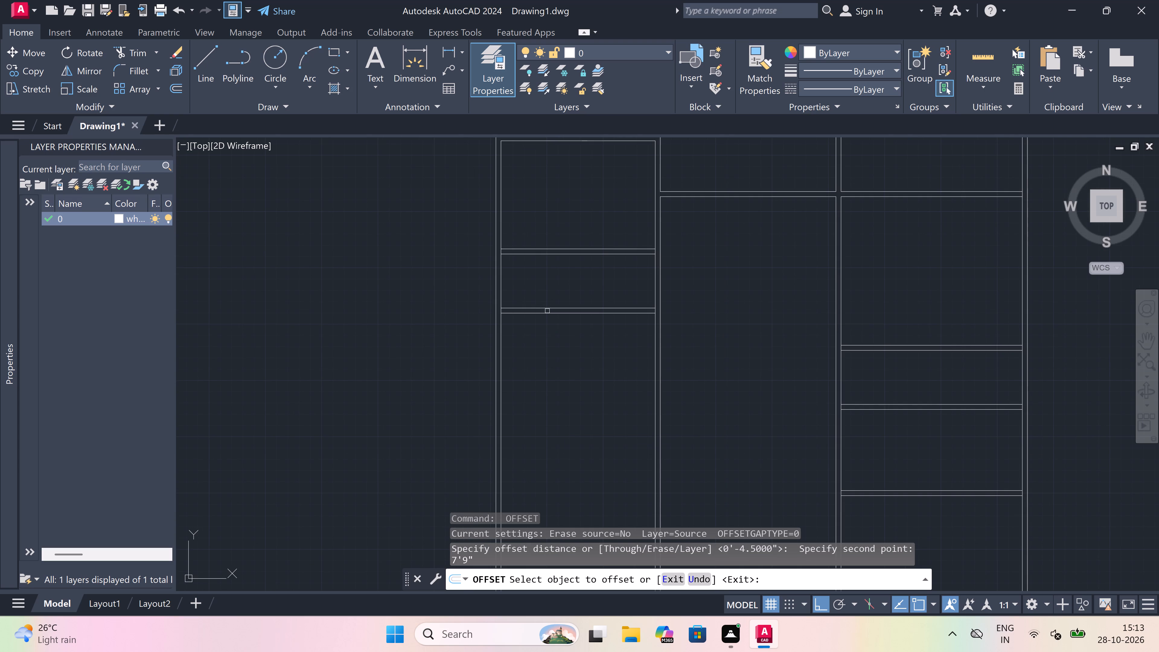
{"action": "left_click_drag", "start_coordinate": [547, 314], "coordinate": [547, 346]}
{"action": "left_click", "coordinate": [547, 402]}
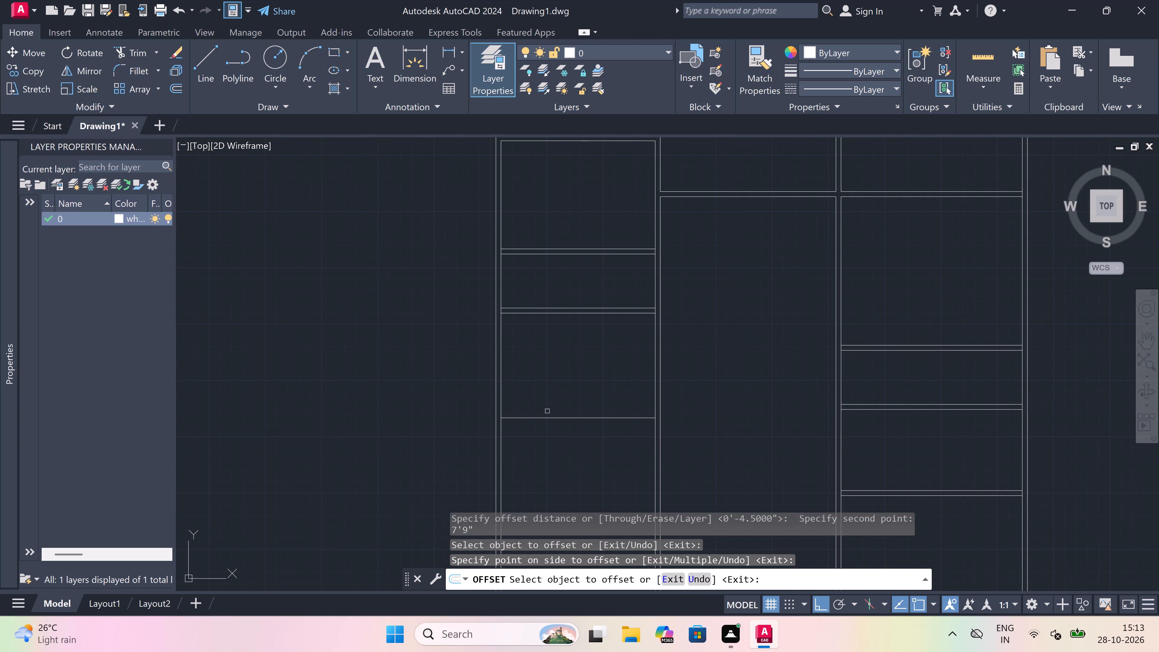
{"action": "key", "text": "Escape"}
Offset that new line 4.5" southward to form the second face of the cross wall.
{"action": "key", "text": "space"}
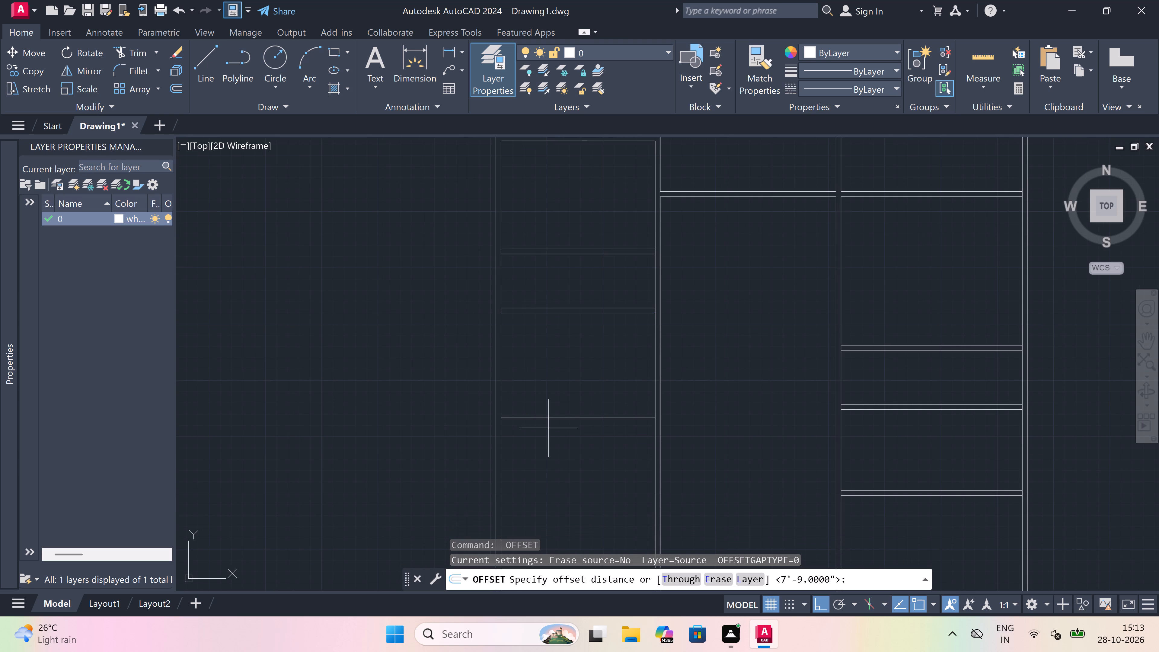
{"action": "left_click", "coordinate": [544, 417]}
{"action": "type", "text": "4.5\""}
{"action": "key", "text": "space"}
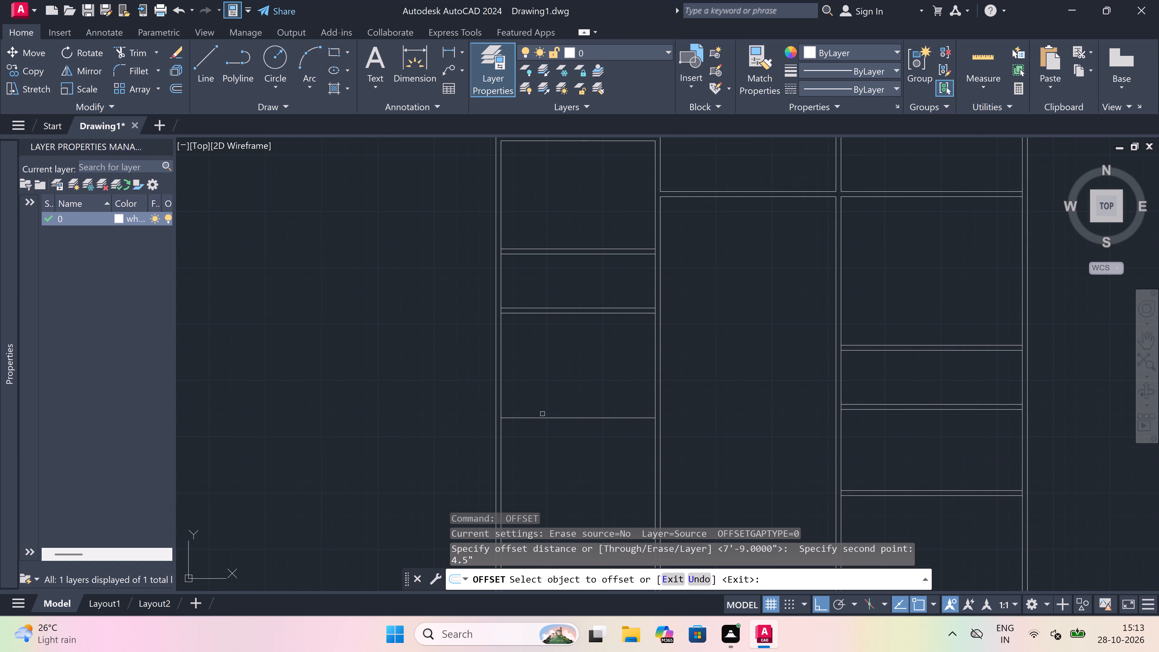
{"action": "left_click_drag", "start_coordinate": [541, 417], "coordinate": [541, 419]}
{"action": "left_click_drag", "start_coordinate": [536, 455], "coordinate": [536, 446]}
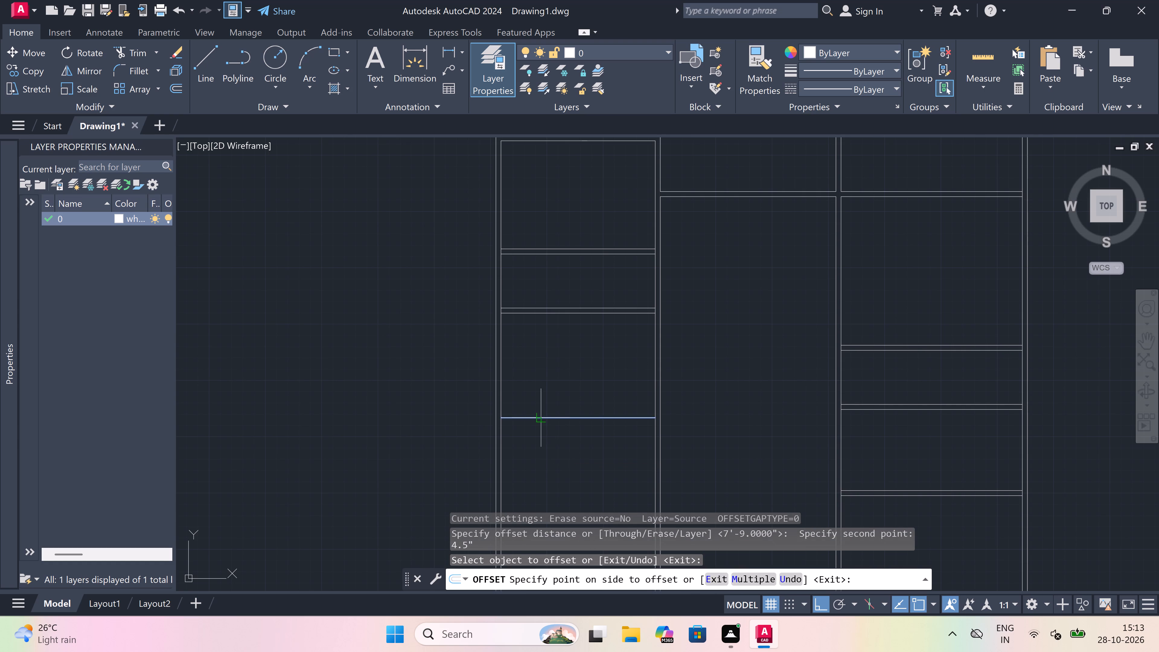
{"action": "left_click_drag", "start_coordinate": [536, 446], "coordinate": [541, 439]}
{"action": "key", "text": "Escape"}
Offset the lower line of the west bay's now lowest cross wall 4' to the south.
{"action": "scroll", "coordinate": [541, 352], "scroll_direction": "down", "scroll_amount": 3}
{"action": "scroll", "coordinate": [548, 414], "scroll_direction": "up", "scroll_amount": 3}
{"action": "key", "text": "space"}
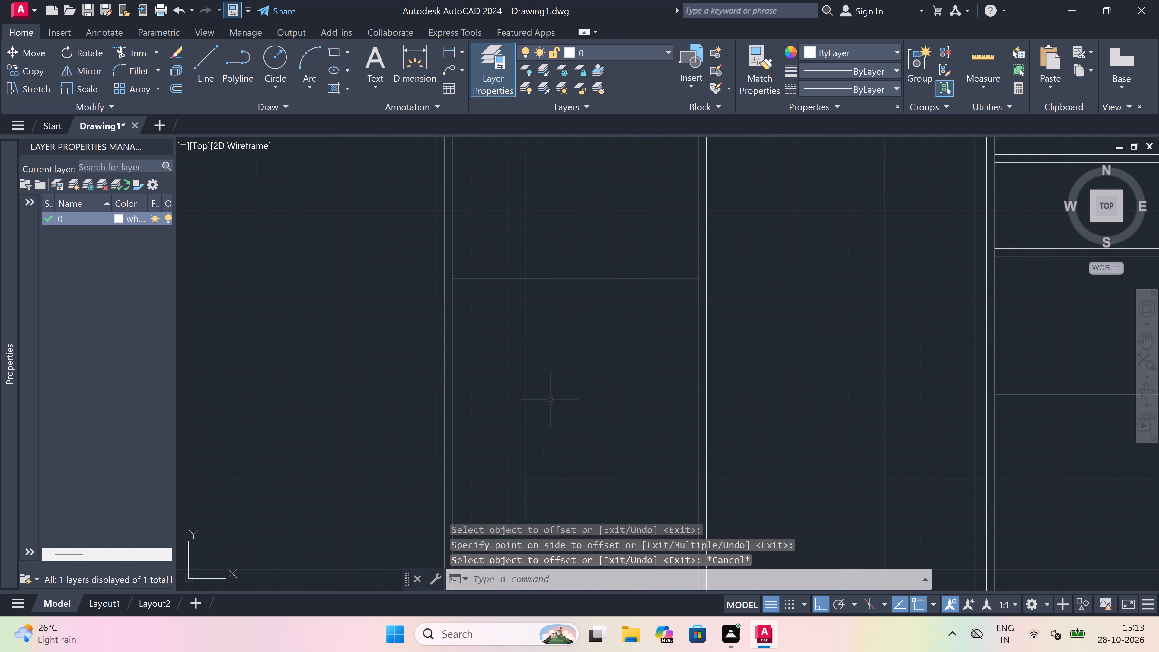
{"action": "left_click", "coordinate": [548, 285]}
{"action": "scroll", "coordinate": [548, 285], "scroll_direction": "down", "scroll_amount": 3}
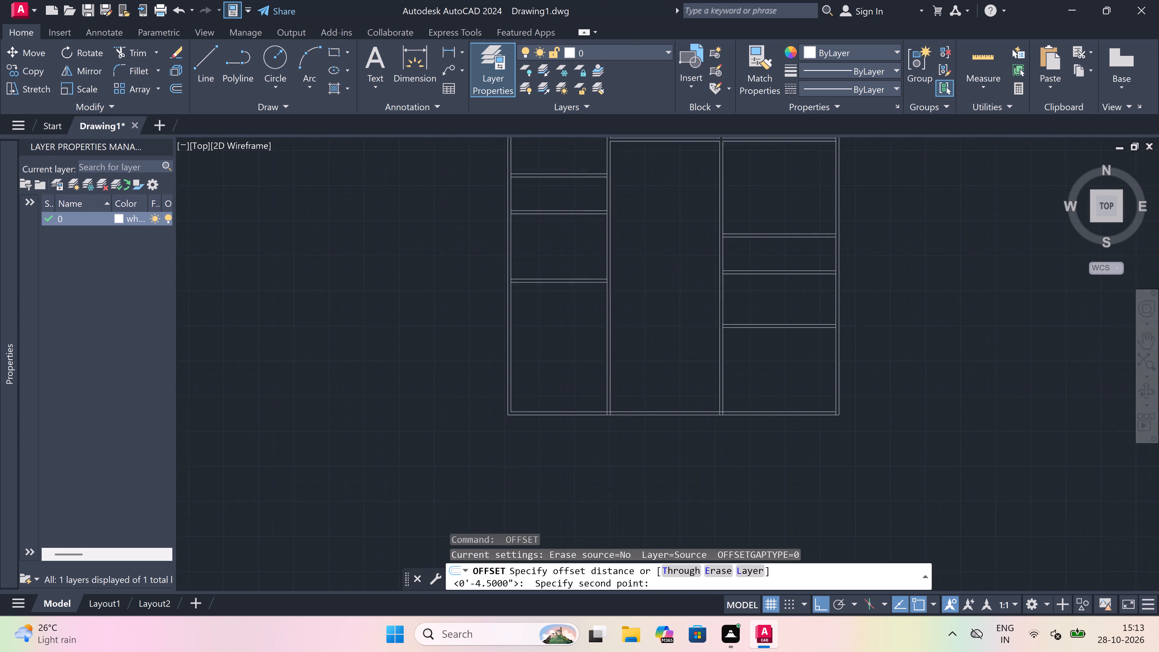
{"action": "scroll", "coordinate": [554, 334], "scroll_direction": "up", "scroll_amount": 1}
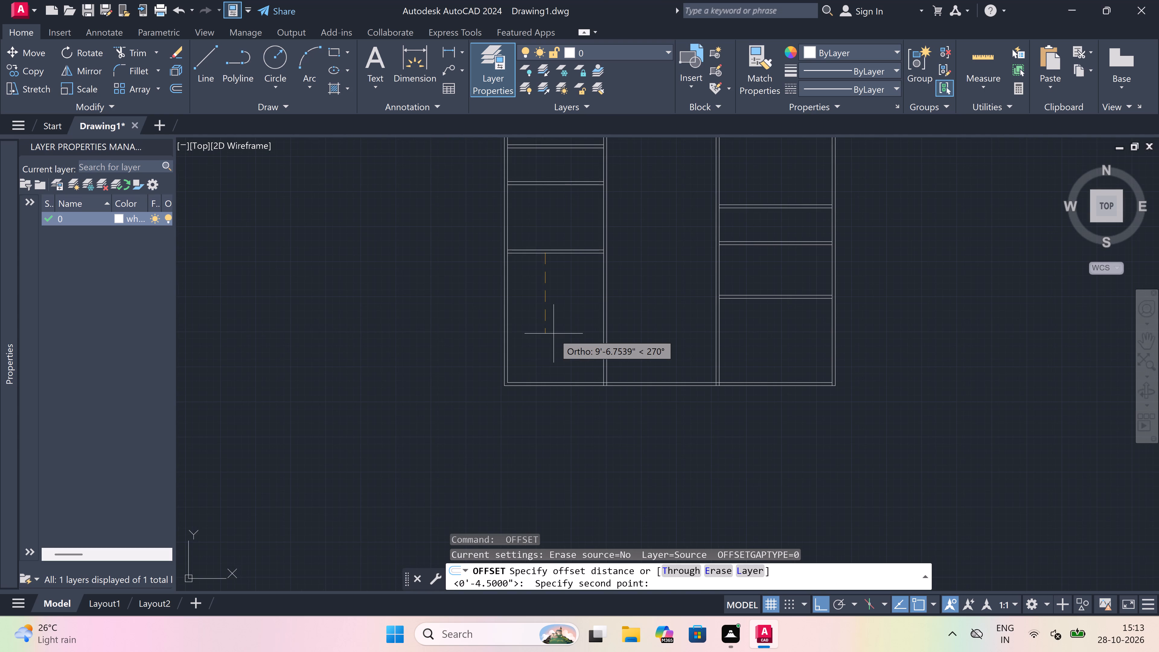
{"action": "type", "text": "4'"}
{"action": "key", "text": "space"}
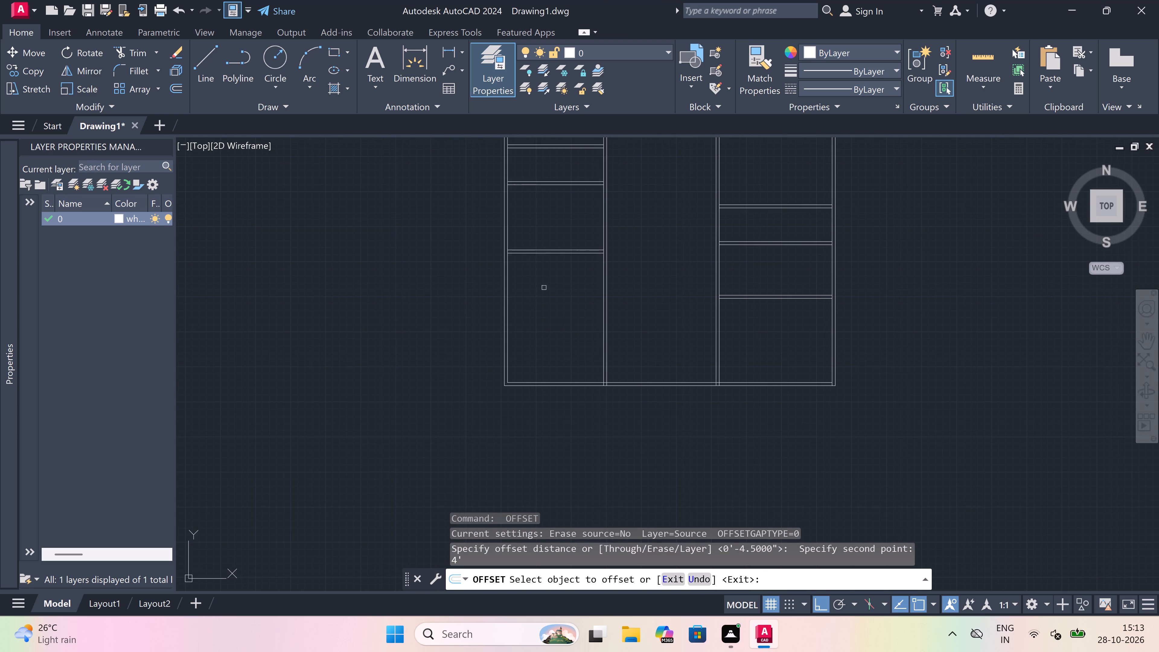
{"action": "scroll", "coordinate": [512, 245], "scroll_direction": "up", "scroll_amount": 1}
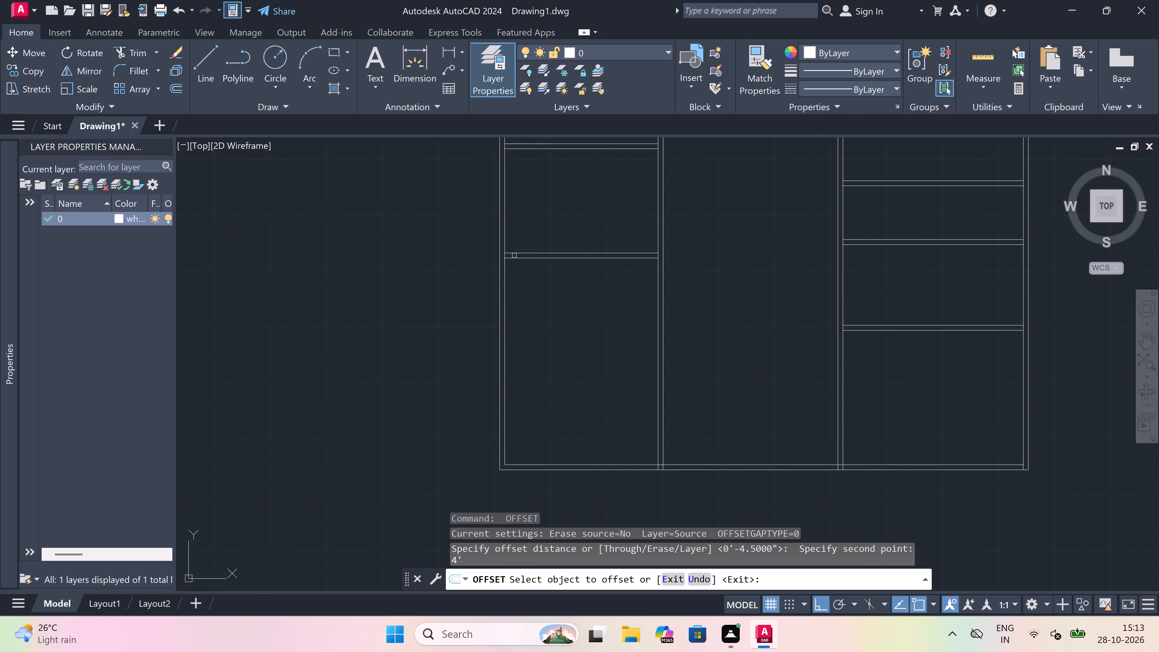
{"action": "left_click_drag", "start_coordinate": [517, 257], "coordinate": [517, 282]}
{"action": "left_click", "coordinate": [519, 321]}
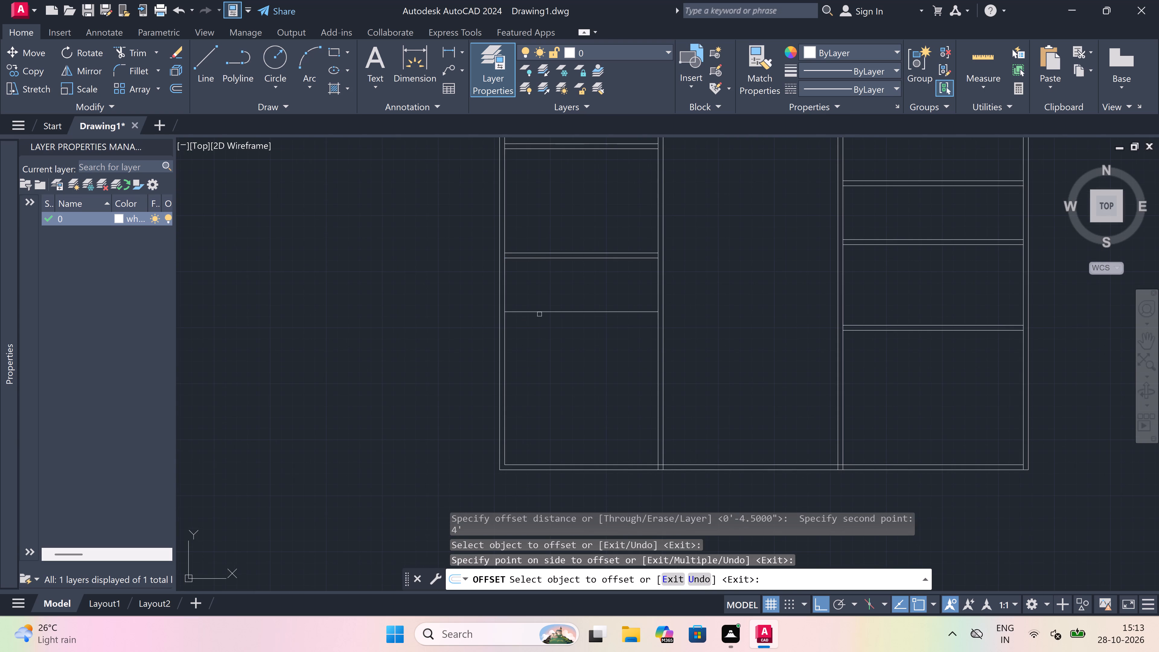
{"action": "key", "text": "Escape"}
Offset the new lowest line in the west bay 4.5" southward to complete another cross wall.
{"action": "key", "text": "space"}
{"action": "left_click_drag", "start_coordinate": [542, 309], "coordinate": [546, 319]}
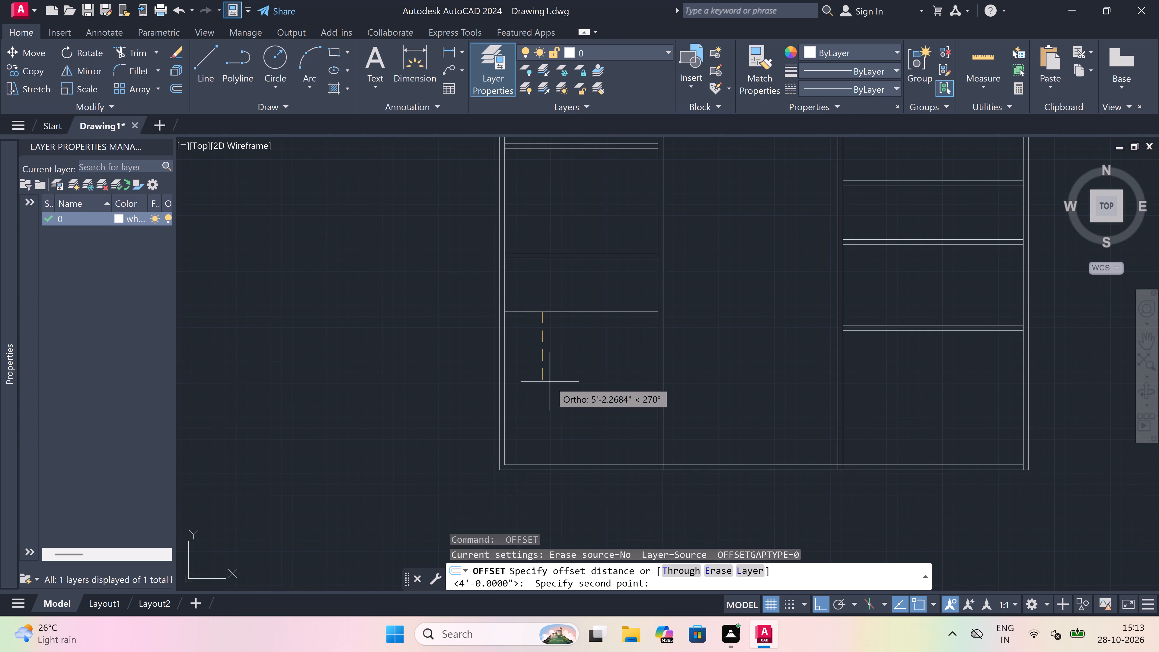
{"action": "type", "text": "4.5\""}
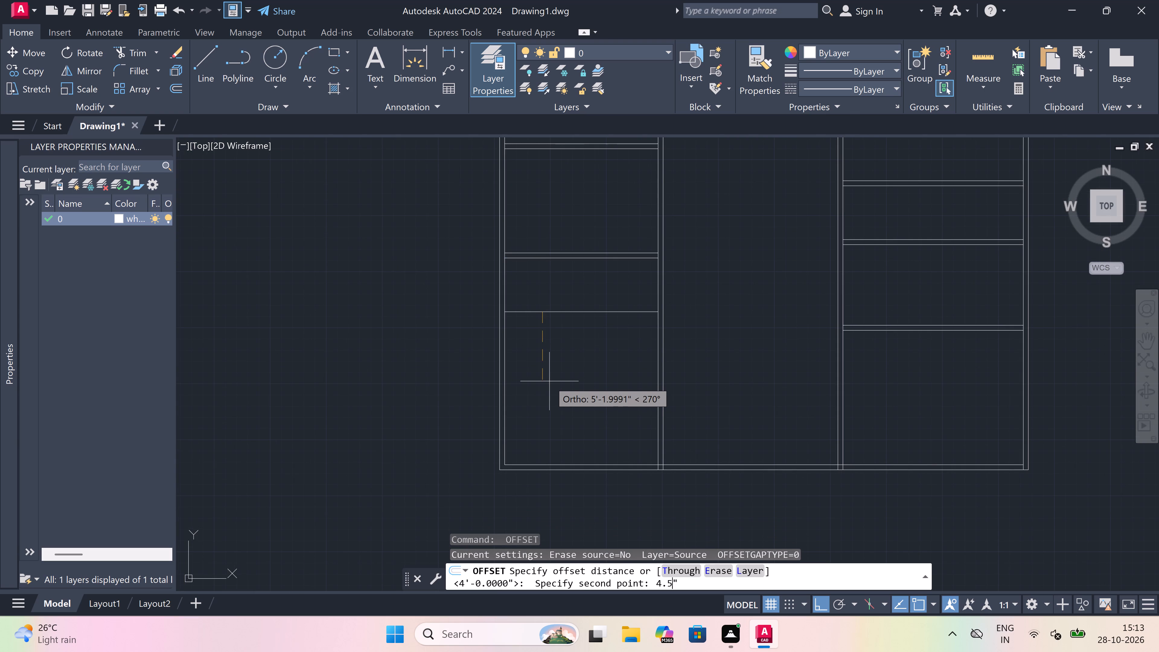
{"action": "key", "text": "space"}
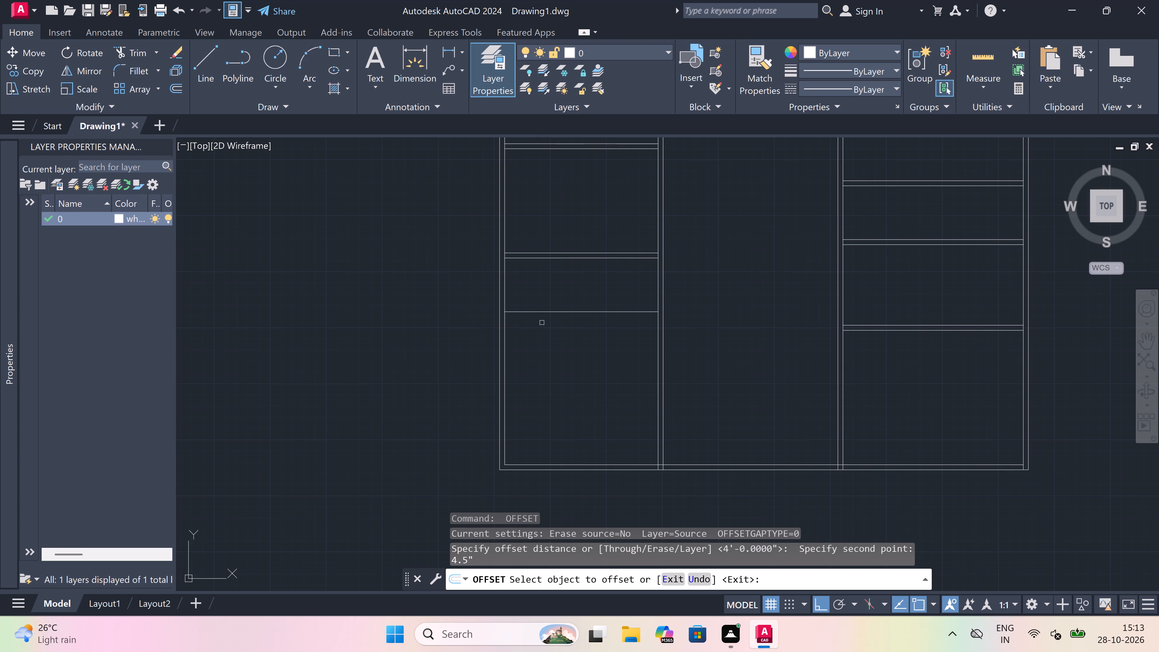
{"action": "left_click_drag", "start_coordinate": [541, 312], "coordinate": [541, 344]}
{"action": "left_click", "coordinate": [544, 370]}
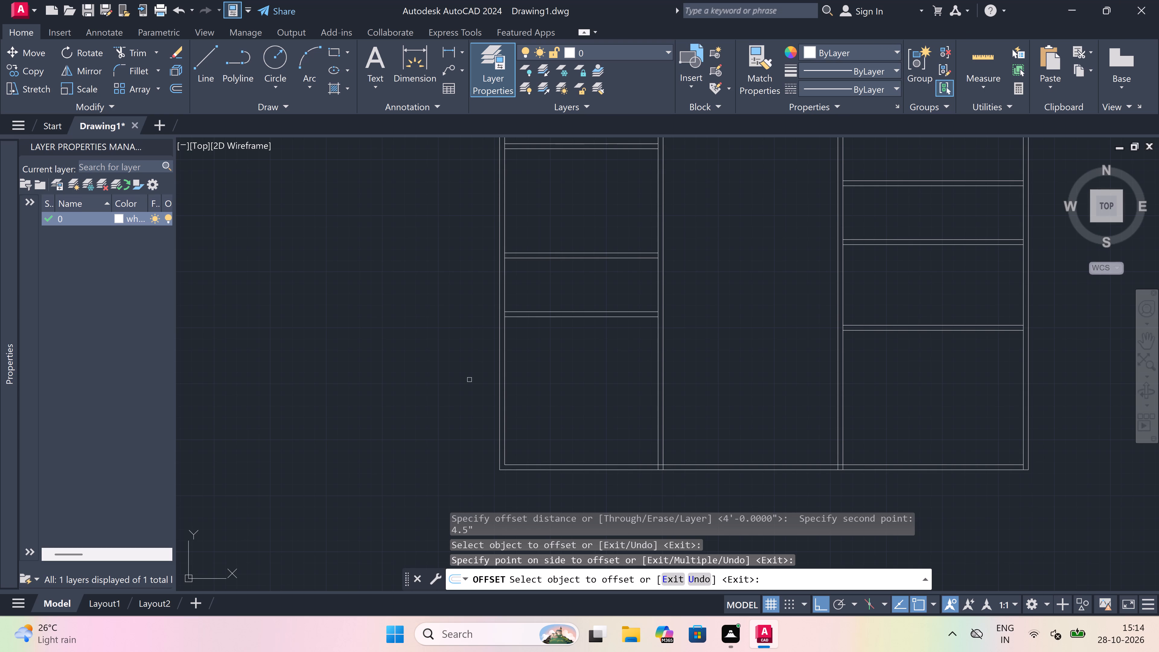
{"action": "key", "text": "Escape"}
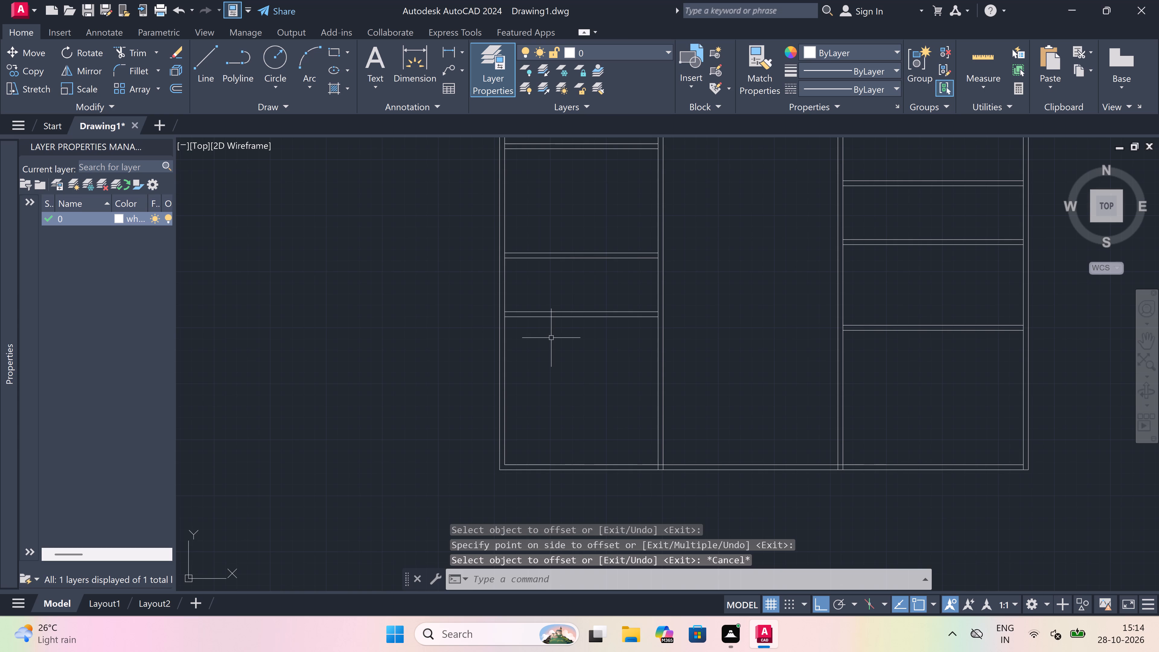
Extend both lines of the east bay's lowest cross wall westward across the central and west bays to the outer west wall.
{"action": "type", "text": "ex"}
{"action": "key", "text": "space"}
{"action": "left_click_drag", "start_coordinate": [867, 310], "coordinate": [867, 318]}
{"action": "left_click_drag", "start_coordinate": [864, 392], "coordinate": [865, 369]}
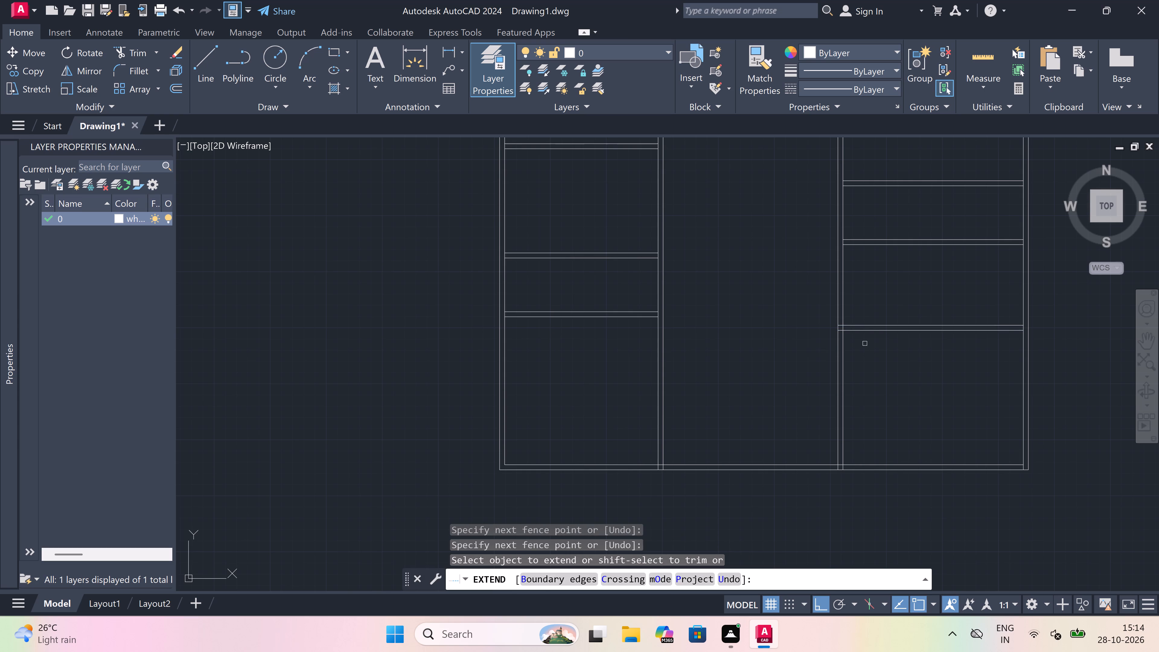
{"action": "left_click_drag", "start_coordinate": [867, 299], "coordinate": [867, 308]}
{"action": "left_click_drag", "start_coordinate": [857, 405], "coordinate": [857, 399]}
{"action": "left_click_drag", "start_coordinate": [725, 282], "coordinate": [725, 305]}
{"action": "left_click_drag", "start_coordinate": [707, 428], "coordinate": [707, 418]}
{"action": "left_click", "coordinate": [692, 277]}
{"action": "left_click", "coordinate": [689, 286]}
{"action": "left_click_drag", "start_coordinate": [699, 394], "coordinate": [701, 392]}
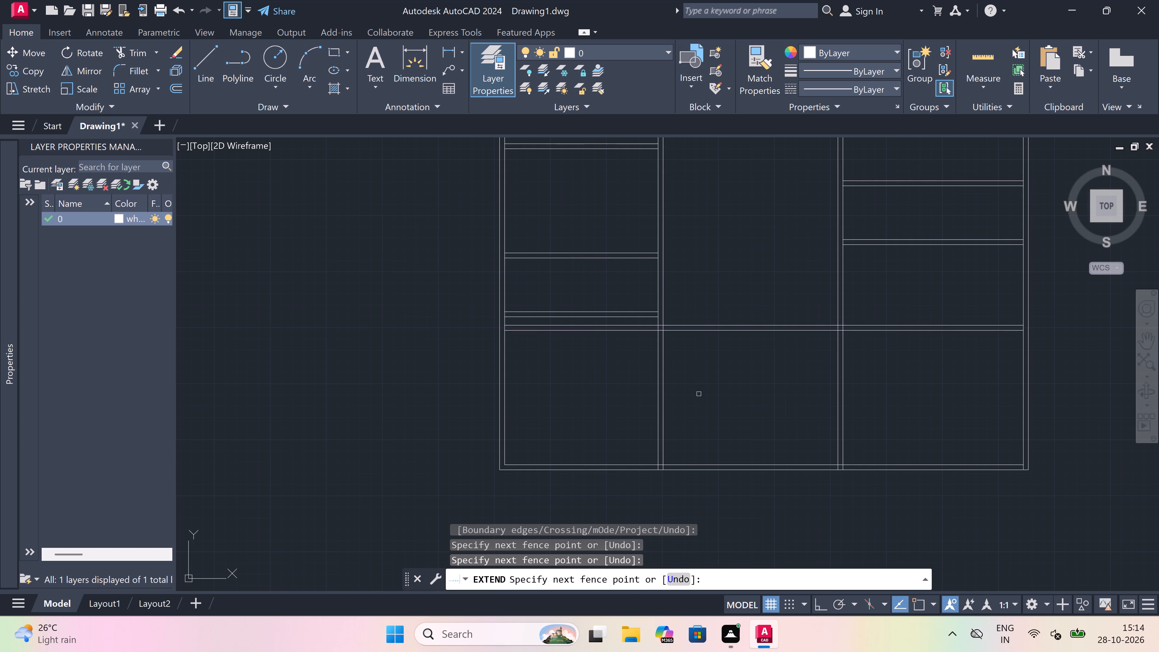
{"action": "left_click_drag", "start_coordinate": [701, 392], "coordinate": [702, 385]}
{"action": "key", "text": "Escape"}
{"action": "scroll", "coordinate": [586, 319], "scroll_direction": "up", "scroll_amount": 2}
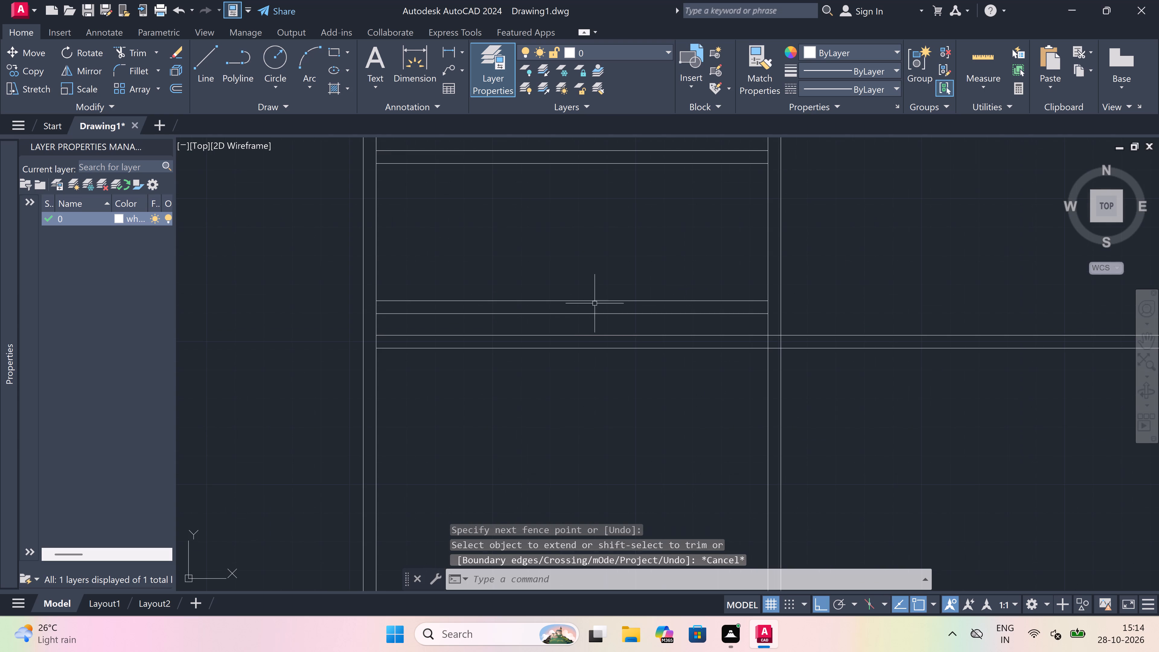
Delete both lines of the west bay's cross wall that sits just above the newly extended wall lines.
{"action": "left_click", "coordinate": [613, 290]}
{"action": "left_click", "coordinate": [571, 314]}
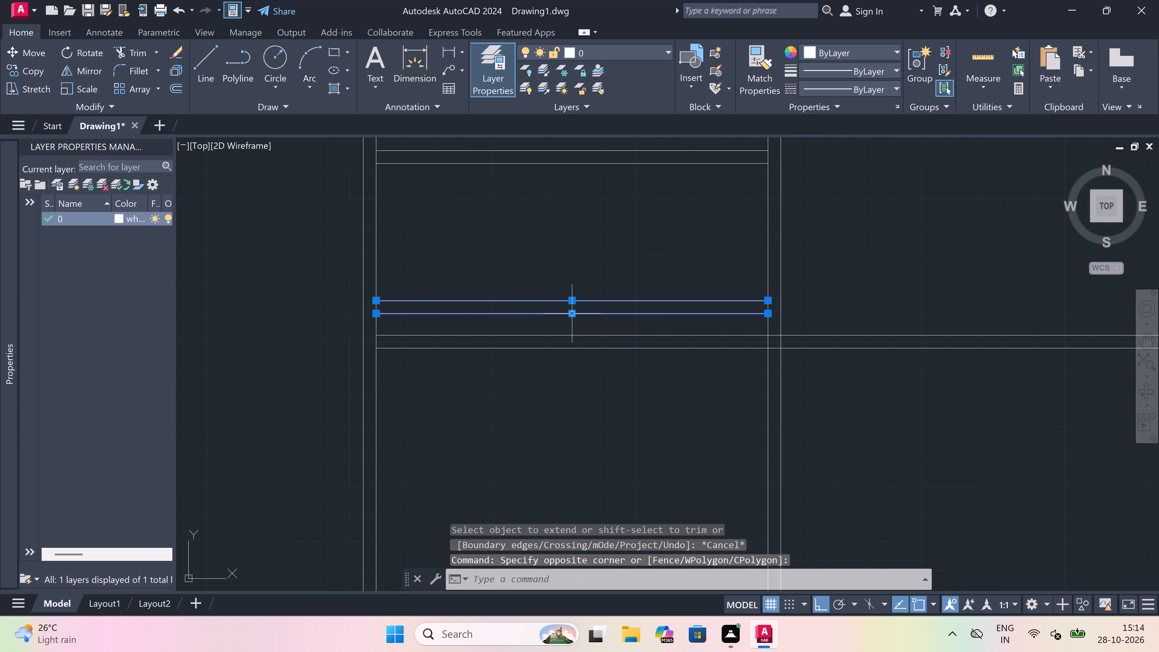
{"action": "key", "text": "Delete"}
Trim both extended cross wall lines out of the central bay, between its two partition walls.
{"action": "scroll", "coordinate": [572, 313], "scroll_direction": "down", "scroll_amount": 5}
{"action": "scroll", "coordinate": [572, 313], "scroll_direction": "up", "scroll_amount": 1}
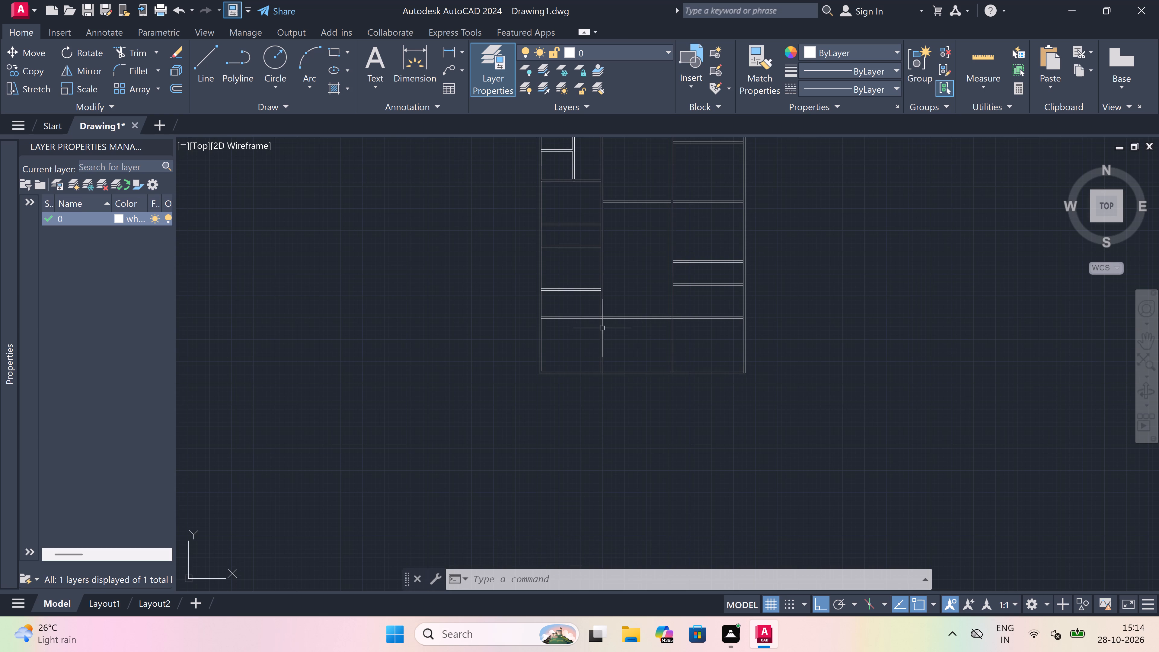
{"action": "scroll", "coordinate": [635, 350], "scroll_direction": "up", "scroll_amount": 1}
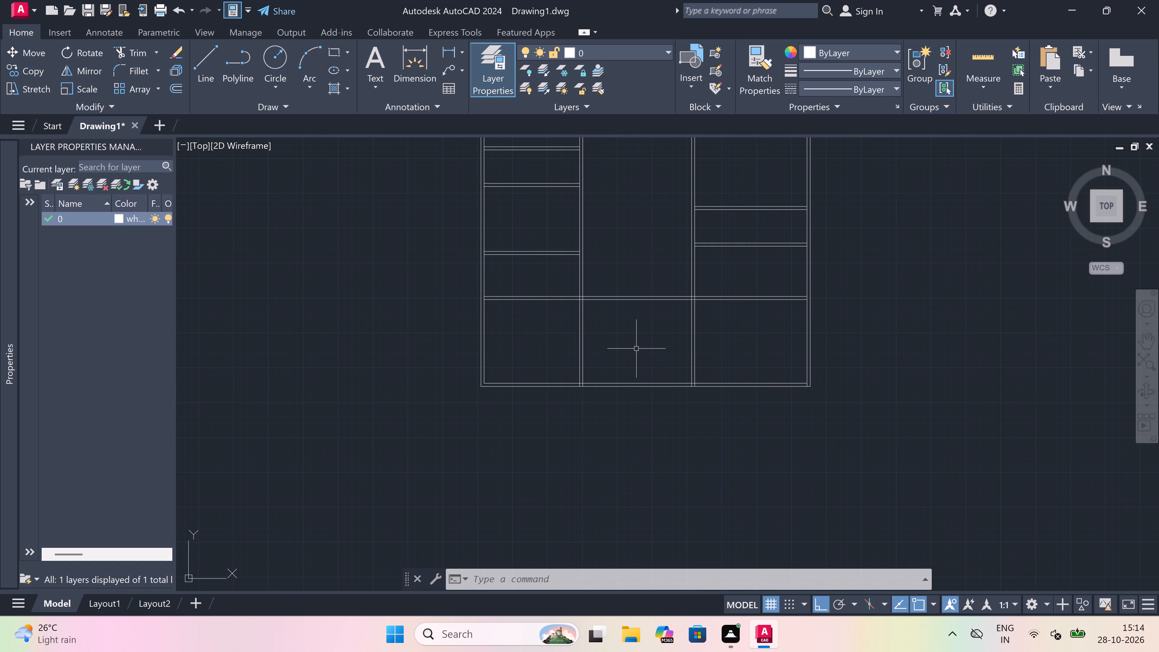
{"action": "scroll", "coordinate": [636, 349], "scroll_direction": "down", "scroll_amount": 2}
{"action": "scroll", "coordinate": [644, 329], "scroll_direction": "up", "scroll_amount": 1}
{"action": "type", "text": "tr"}
{"action": "key", "text": "space"}
{"action": "left_click_drag", "start_coordinate": [630, 341], "coordinate": [631, 336]}
{"action": "left_click", "coordinate": [632, 312]}
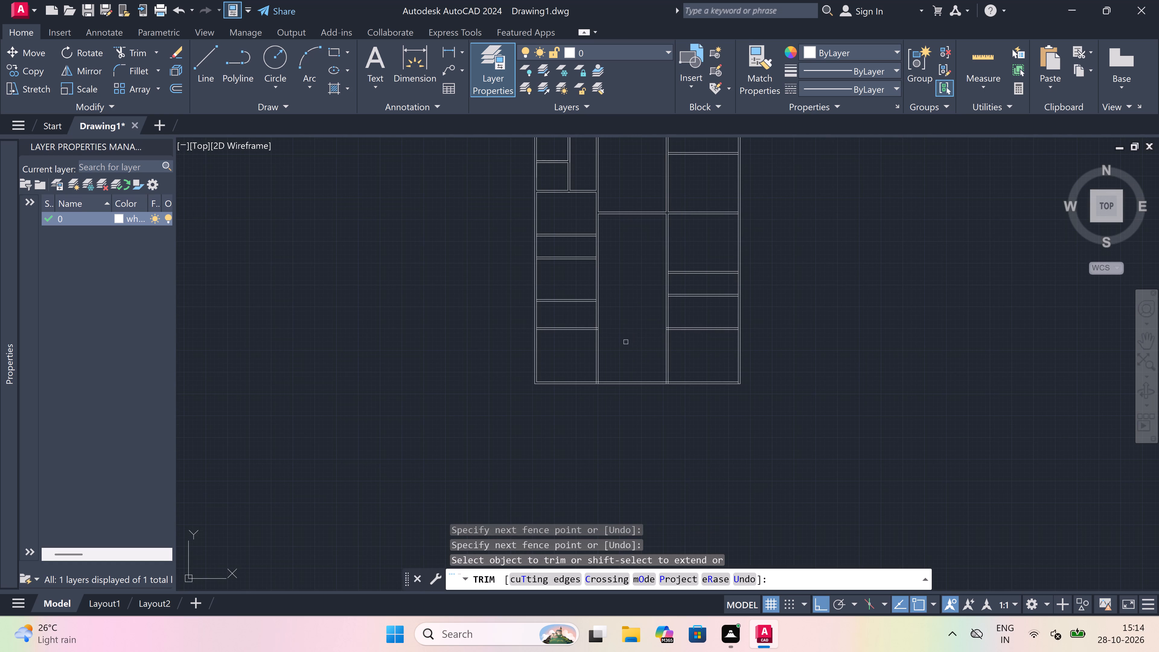
{"action": "key", "text": "Escape"}
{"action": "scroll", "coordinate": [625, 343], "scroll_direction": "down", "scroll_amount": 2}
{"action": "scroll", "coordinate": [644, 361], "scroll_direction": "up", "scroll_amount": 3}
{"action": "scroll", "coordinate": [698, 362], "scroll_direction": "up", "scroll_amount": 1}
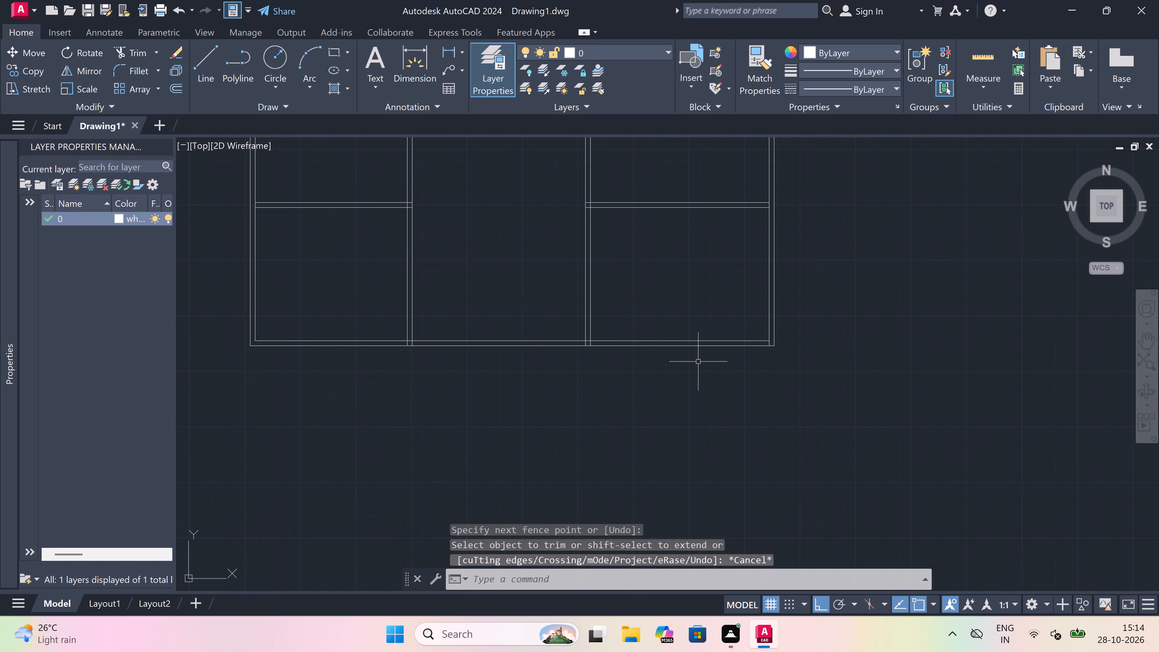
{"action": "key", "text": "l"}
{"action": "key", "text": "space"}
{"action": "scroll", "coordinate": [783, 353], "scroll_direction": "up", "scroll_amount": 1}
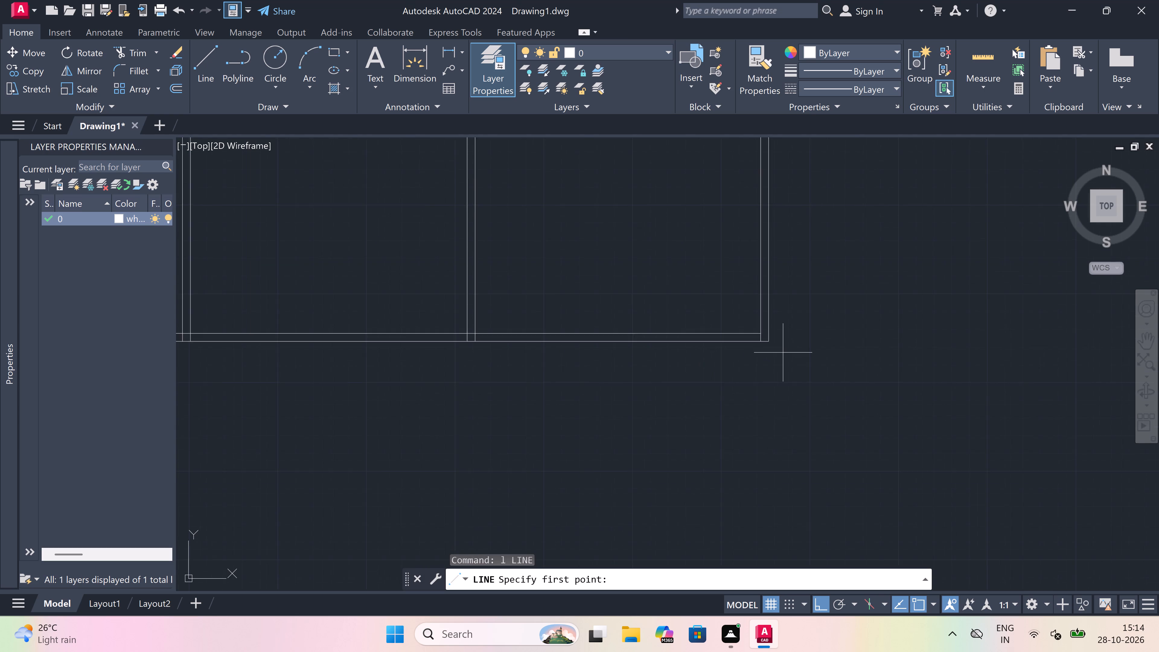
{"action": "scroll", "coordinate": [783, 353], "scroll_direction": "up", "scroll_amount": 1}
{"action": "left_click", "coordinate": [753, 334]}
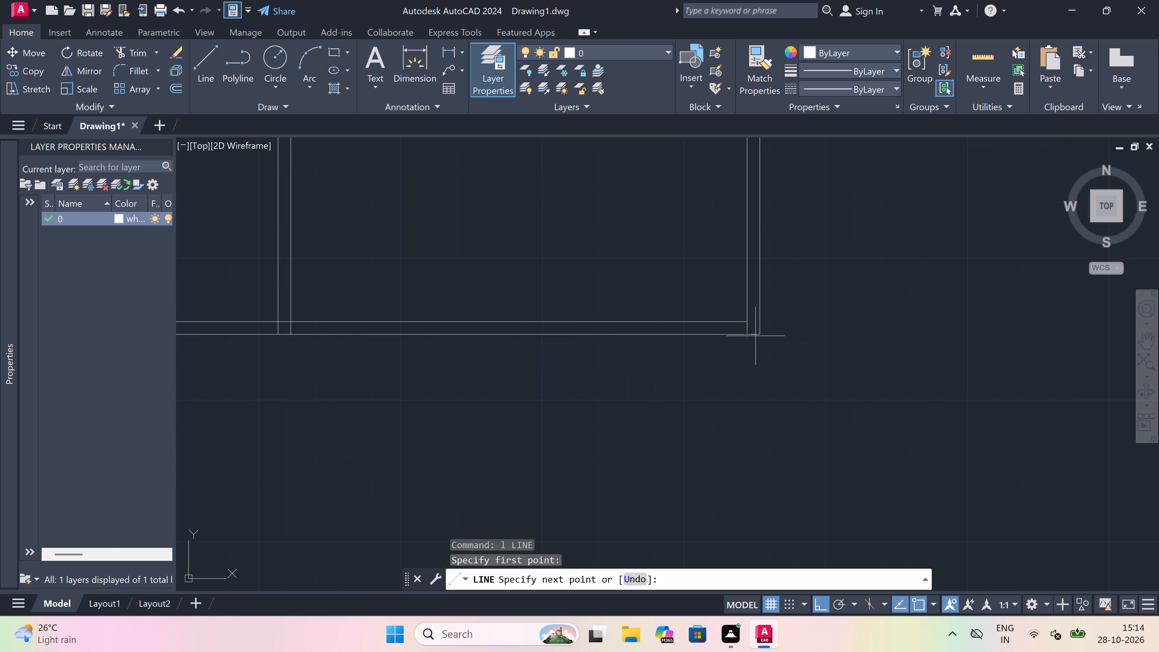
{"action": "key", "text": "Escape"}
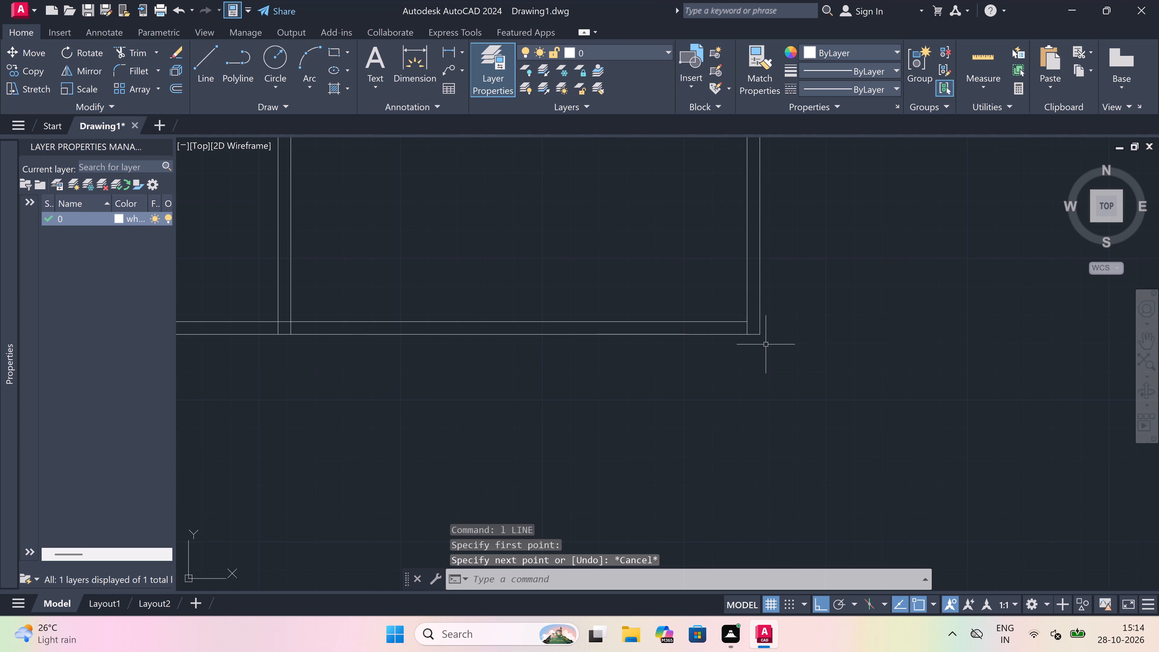
Draw a projection outline from the plan's outer southeast corner: 2'6" south, west to the east bay partition's east face, and north to the south wall.
{"action": "key", "text": "space"}
{"action": "left_click", "coordinate": [763, 335]}
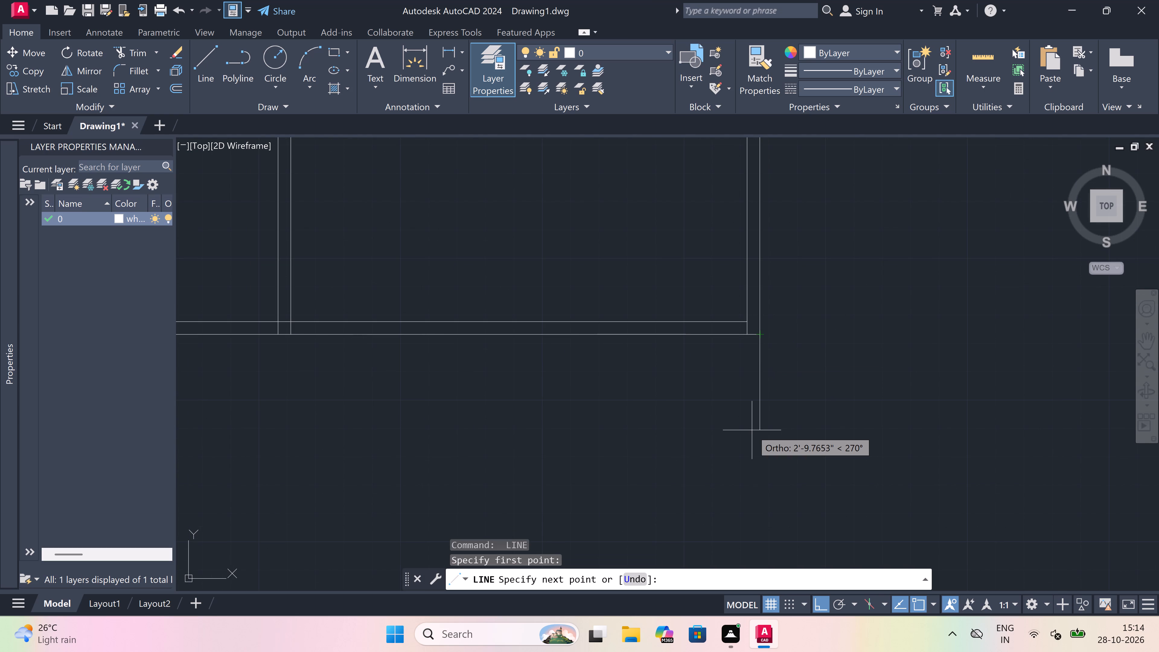
{"action": "type", "text": "2'"}
{"action": "type", "text": "6\""}
{"action": "key", "text": "space"}
{"action": "scroll", "coordinate": [754, 415], "scroll_direction": "down", "scroll_amount": 1}
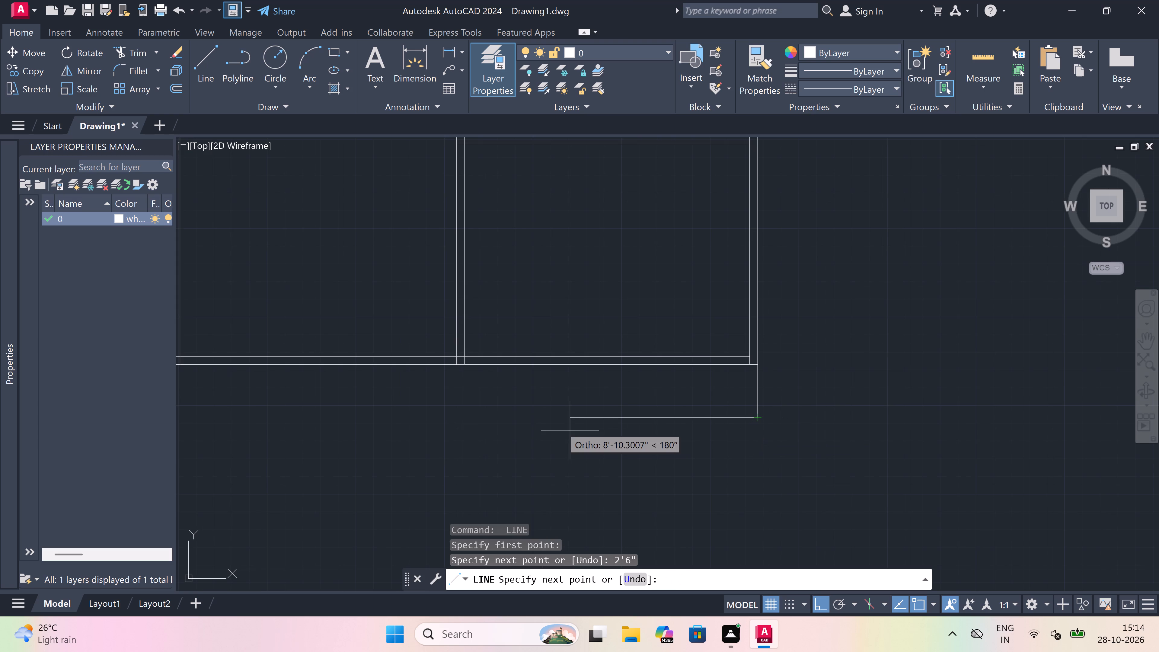
{"action": "scroll", "coordinate": [460, 397], "scroll_direction": "up", "scroll_amount": 1}
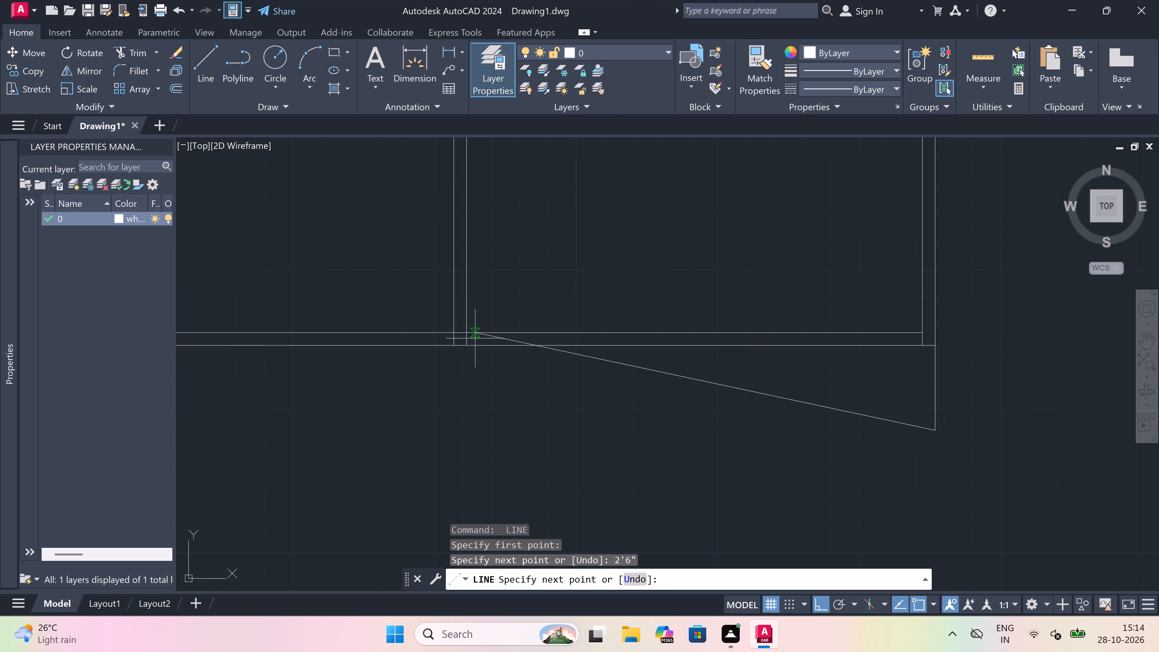
{"action": "left_click_drag", "start_coordinate": [465, 430], "coordinate": [465, 377]}
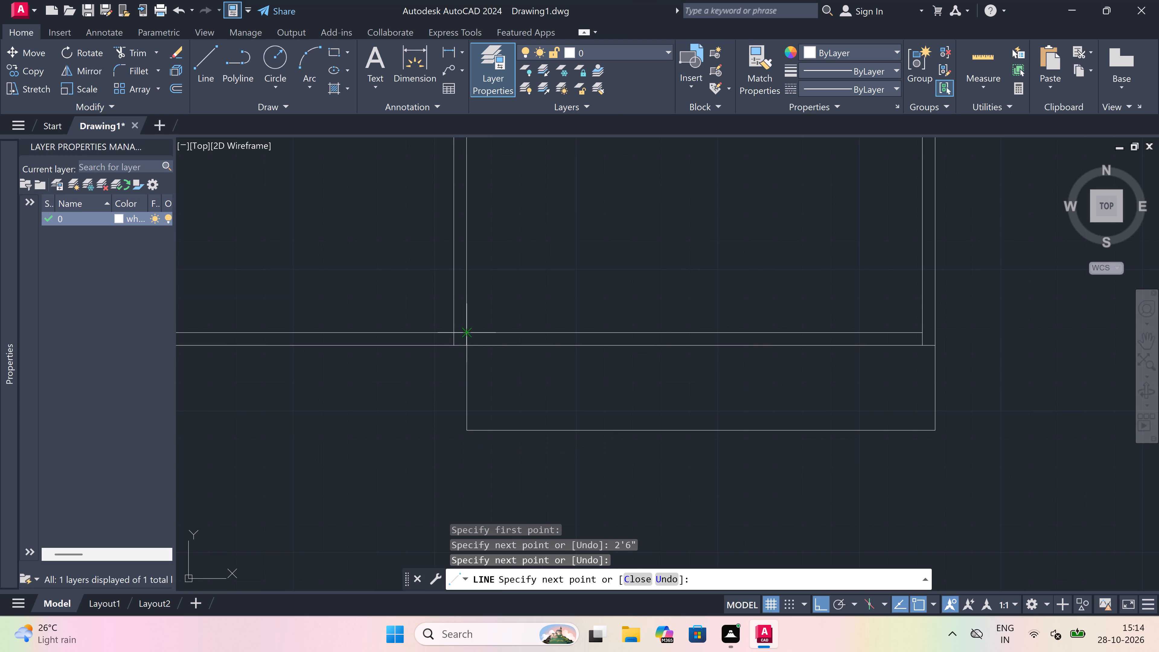
{"action": "left_click", "coordinate": [465, 351]}
{"action": "key", "text": "Escape"}
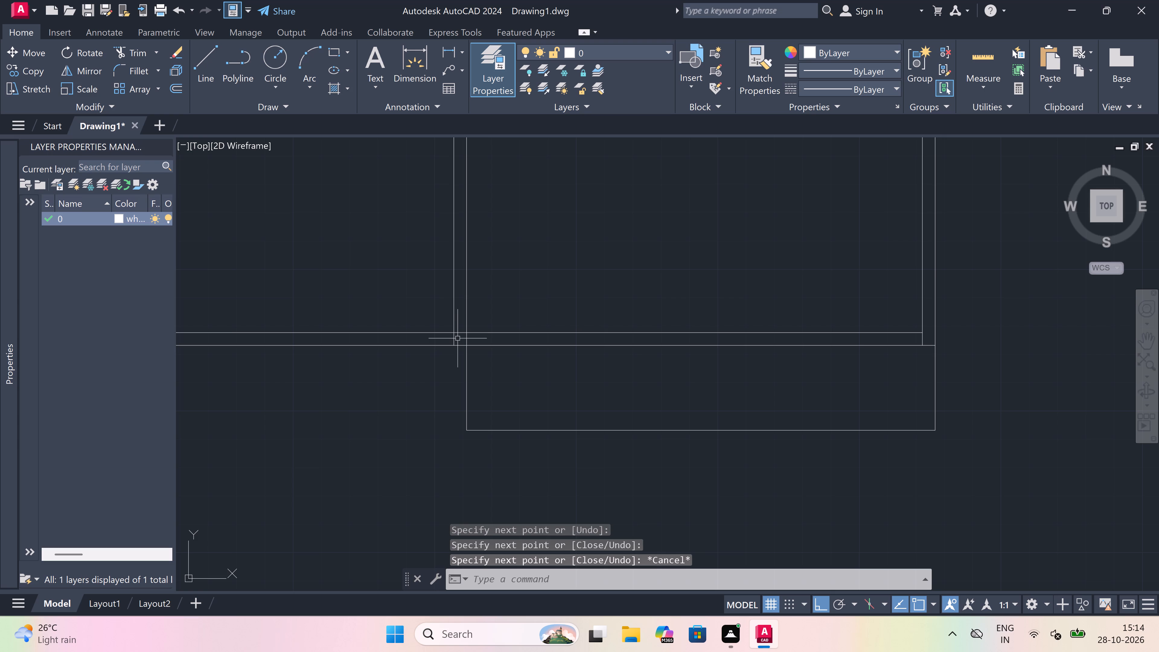
Draw the projection's outer lines from the partition's west face: south to its bottom line, 4.5" beyond it, east to the outer wall line, and north.
{"action": "key", "text": "space"}
{"action": "left_click_drag", "start_coordinate": [455, 346], "coordinate": [455, 349]}
{"action": "scroll", "coordinate": [455, 439], "scroll_direction": "up", "scroll_amount": 1}
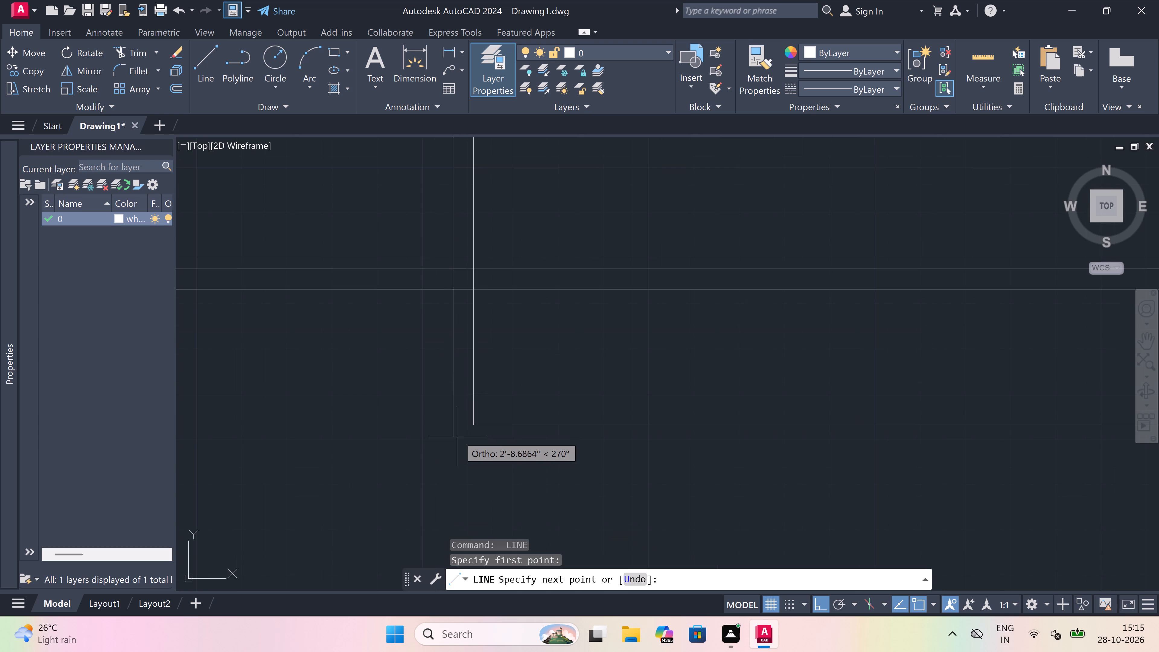
{"action": "left_click", "coordinate": [447, 424]}
{"action": "scroll", "coordinate": [449, 423], "scroll_direction": "down", "scroll_amount": 2}
{"action": "scroll", "coordinate": [447, 439], "scroll_direction": "up", "scroll_amount": 1}
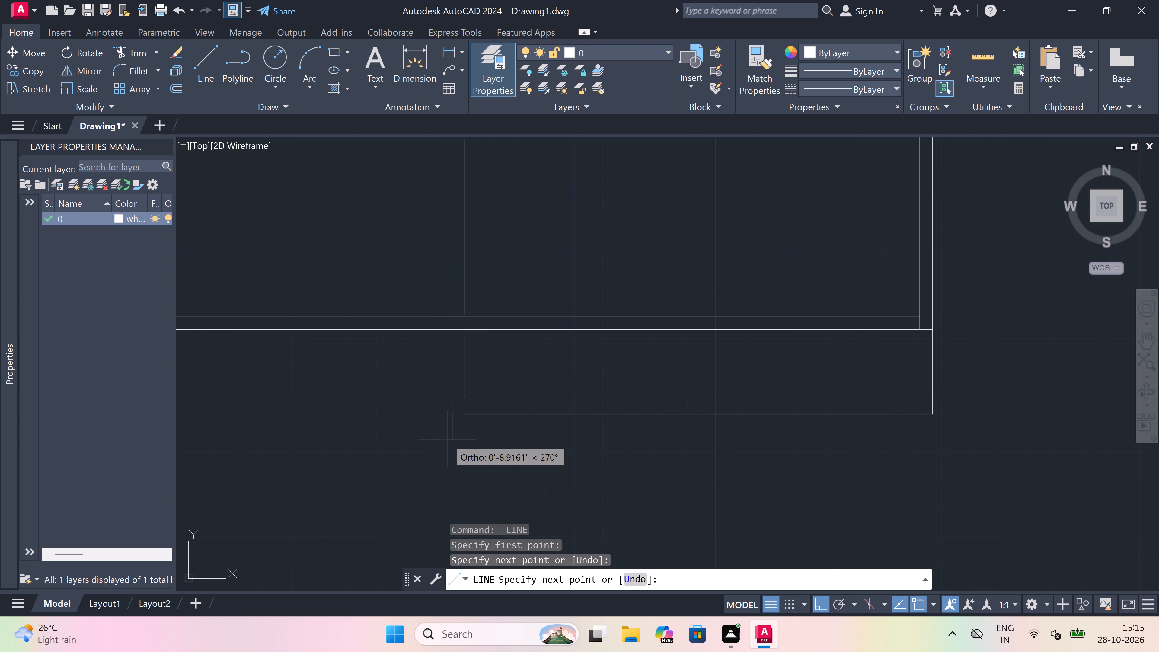
{"action": "type", "text": "4.5\""}
{"action": "key", "text": "space"}
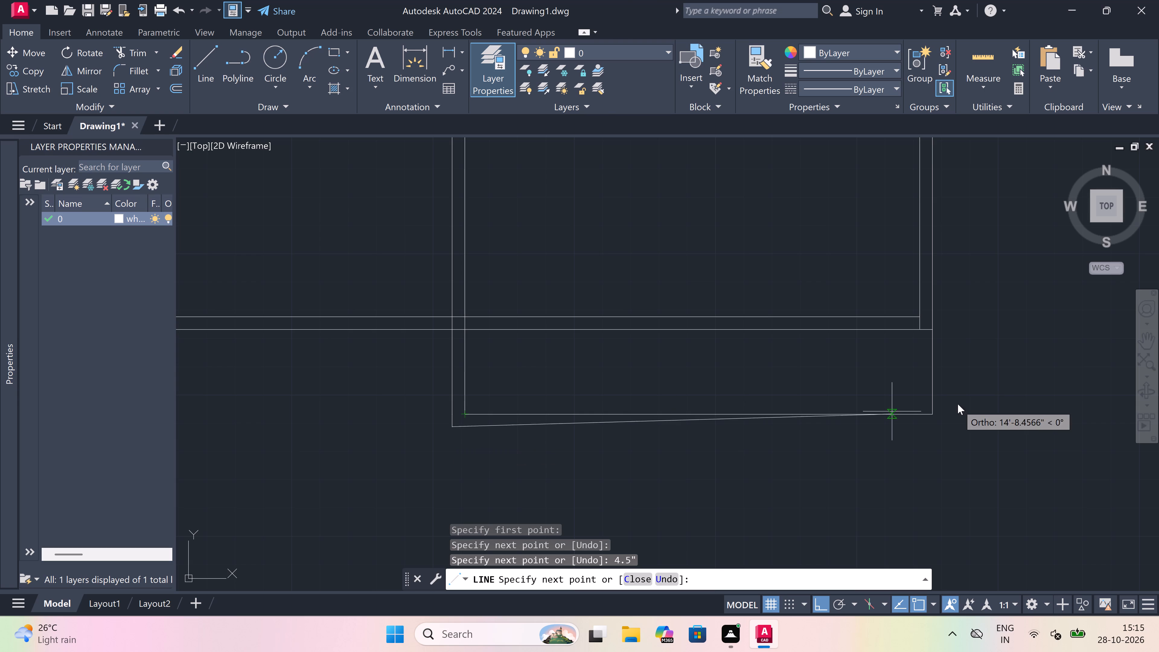
{"action": "scroll", "coordinate": [973, 421], "scroll_direction": "up", "scroll_amount": 1}
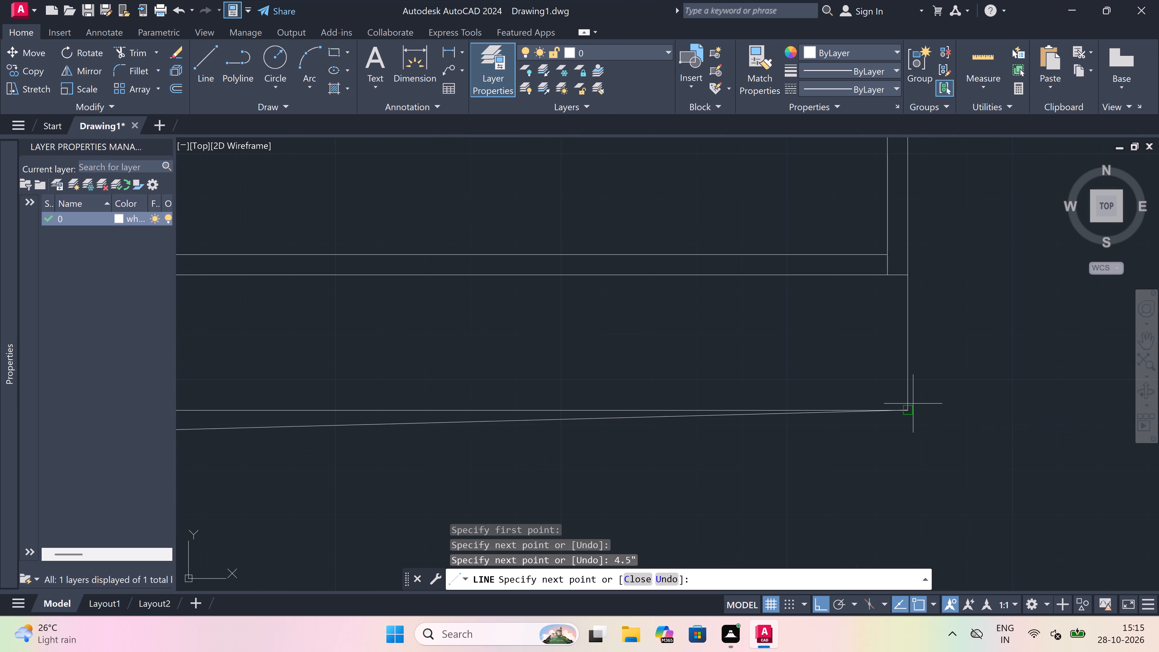
{"action": "left_click", "coordinate": [910, 433]}
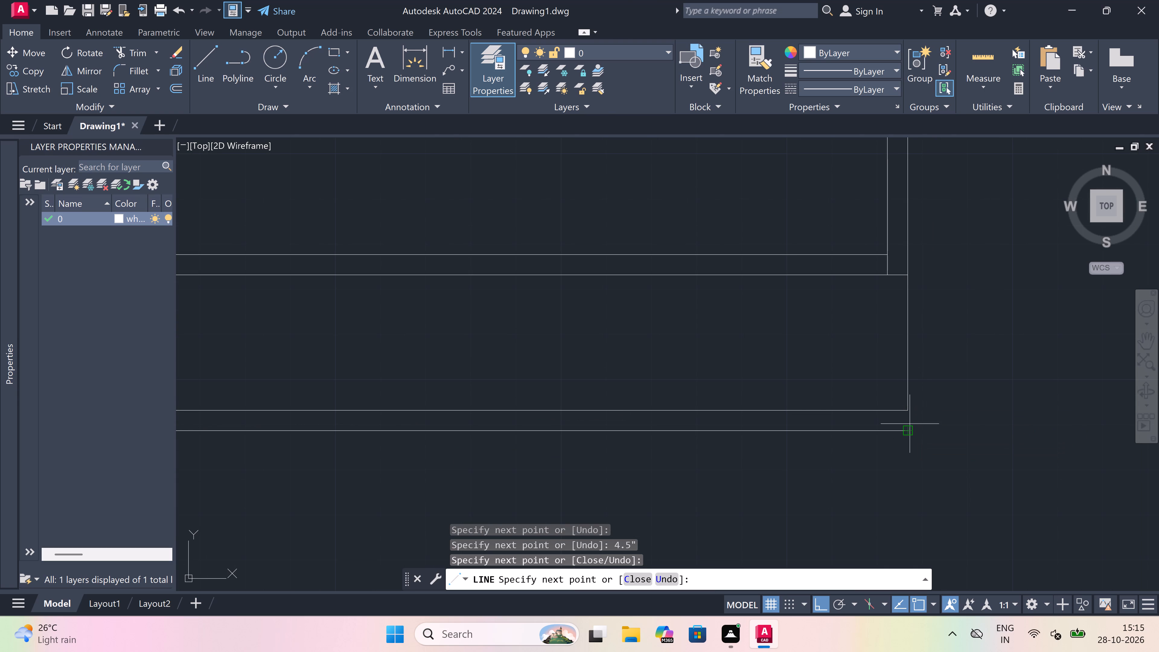
{"action": "left_click", "coordinate": [907, 411]}
{"action": "key", "text": "Escape"}
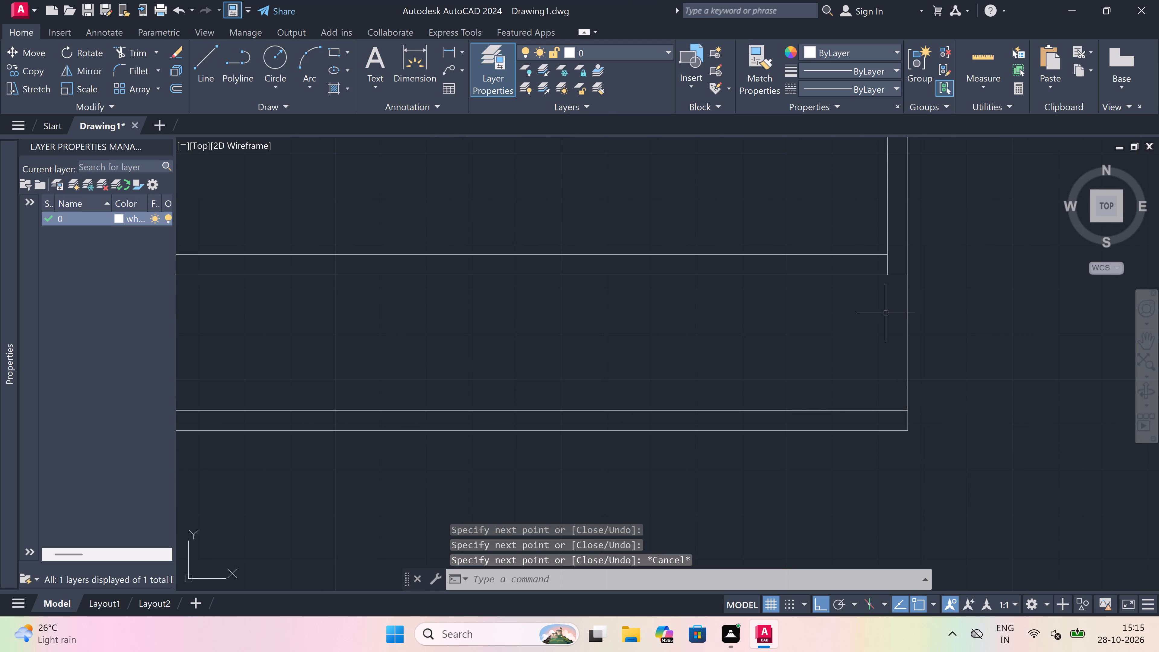
Draw a line continuing the east wall's inner face from the south wall down to the projection's outermost bottom line.
{"action": "key", "text": "space"}
{"action": "left_click", "coordinate": [887, 278]}
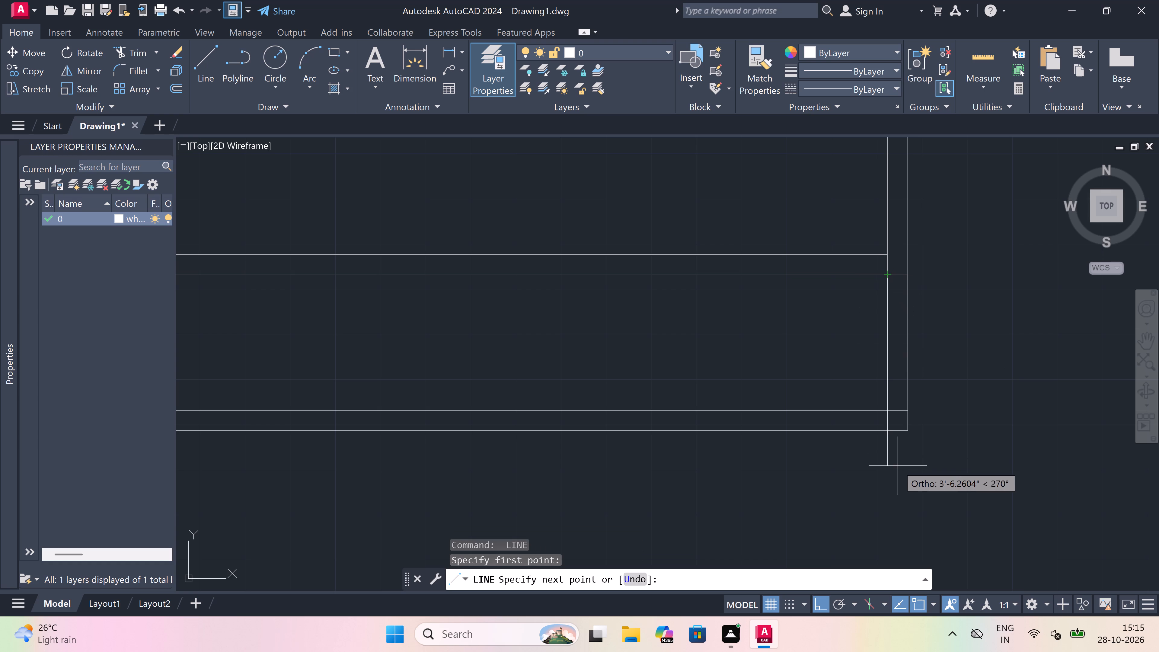
{"action": "left_click", "coordinate": [893, 430]}
{"action": "key", "text": "Escape"}
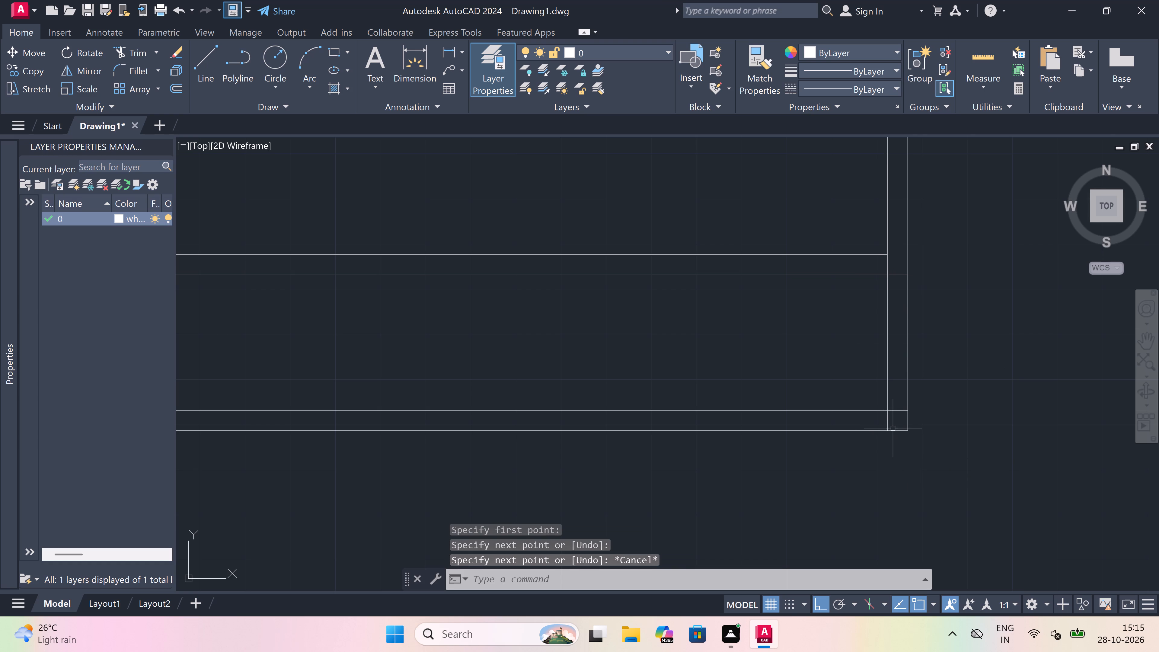
Draw a short line from the projection's inner southwest corner down to its outermost bottom line.
{"action": "scroll", "coordinate": [892, 428], "scroll_direction": "down", "scroll_amount": 3}
{"action": "scroll", "coordinate": [731, 414], "scroll_direction": "up", "scroll_amount": 2}
{"action": "key", "text": "space"}
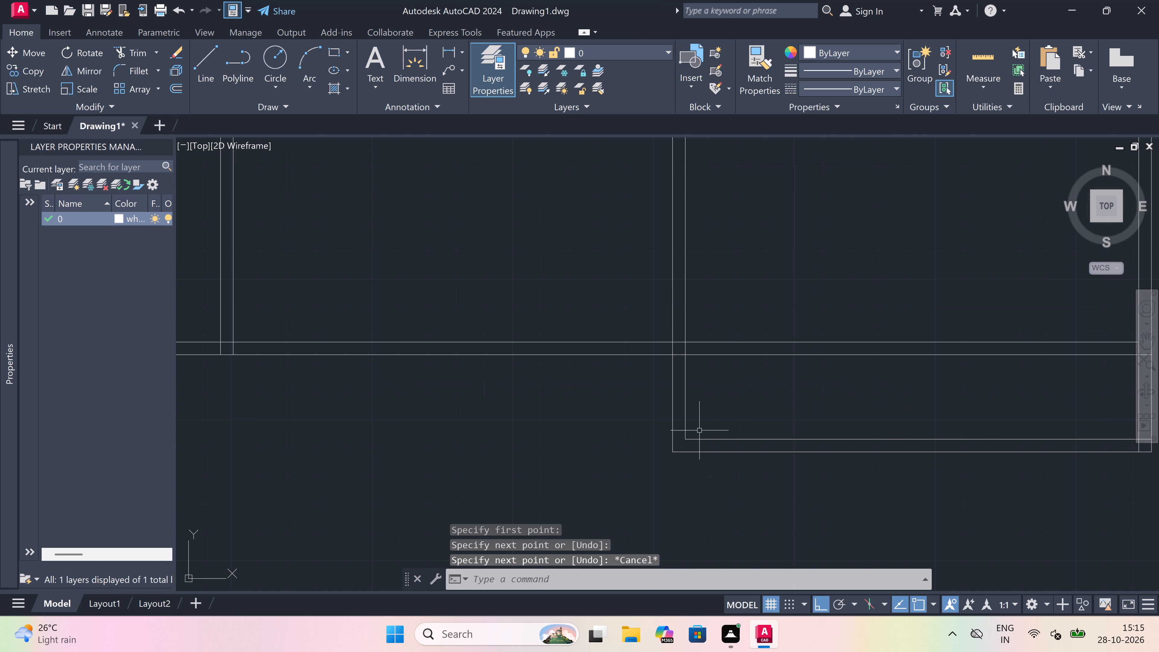
{"action": "left_click", "coordinate": [686, 436]}
{"action": "scroll", "coordinate": [691, 448], "scroll_direction": "up", "scroll_amount": 2}
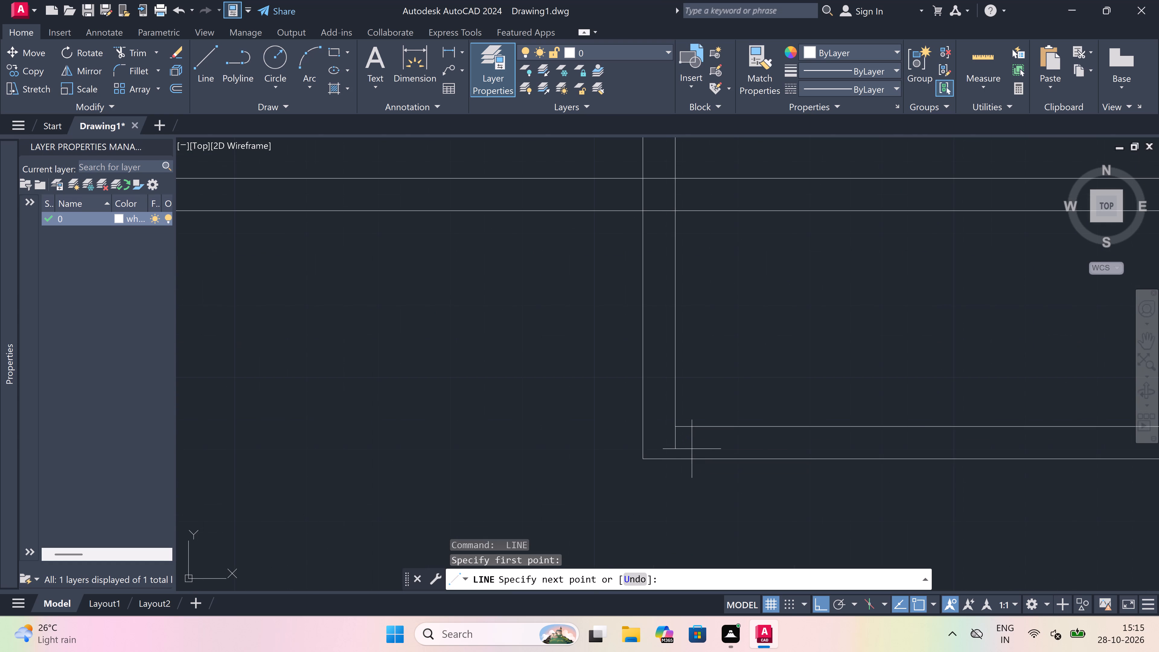
{"action": "left_click", "coordinate": [675, 460]}
{"action": "key", "text": "Escape"}
Trim away the projection's inner bottom line between its west and east side walls.
{"action": "scroll", "coordinate": [676, 454], "scroll_direction": "down", "scroll_amount": 4}
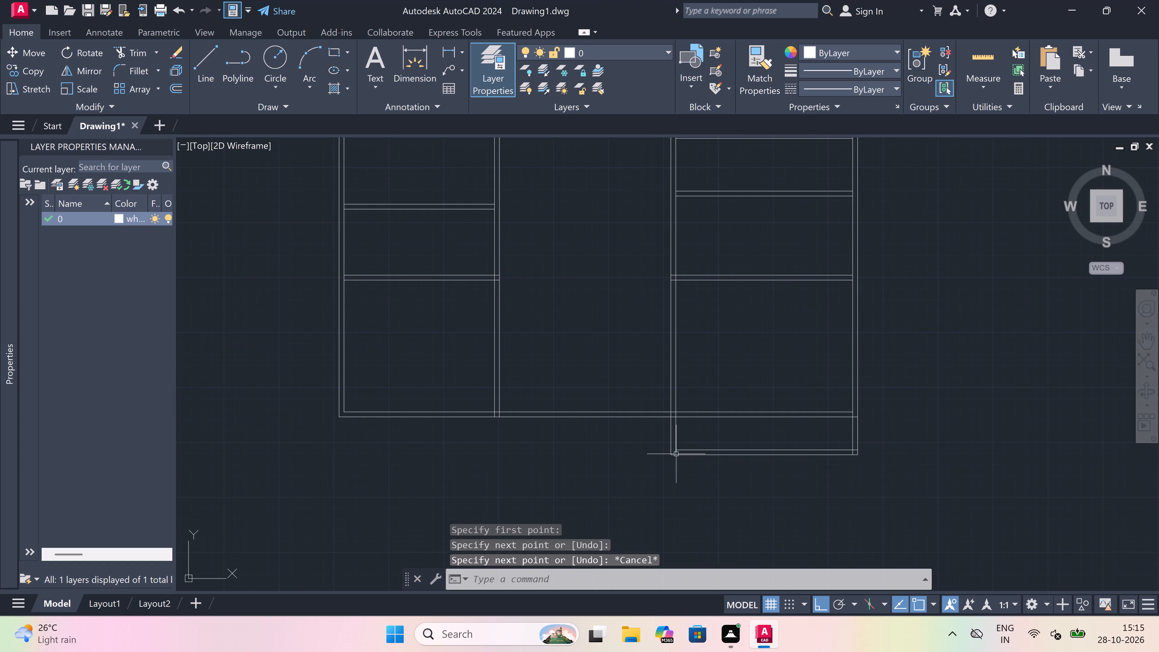
{"action": "key", "text": "t"}
{"action": "key", "text": "r"}
{"action": "key", "text": "space"}
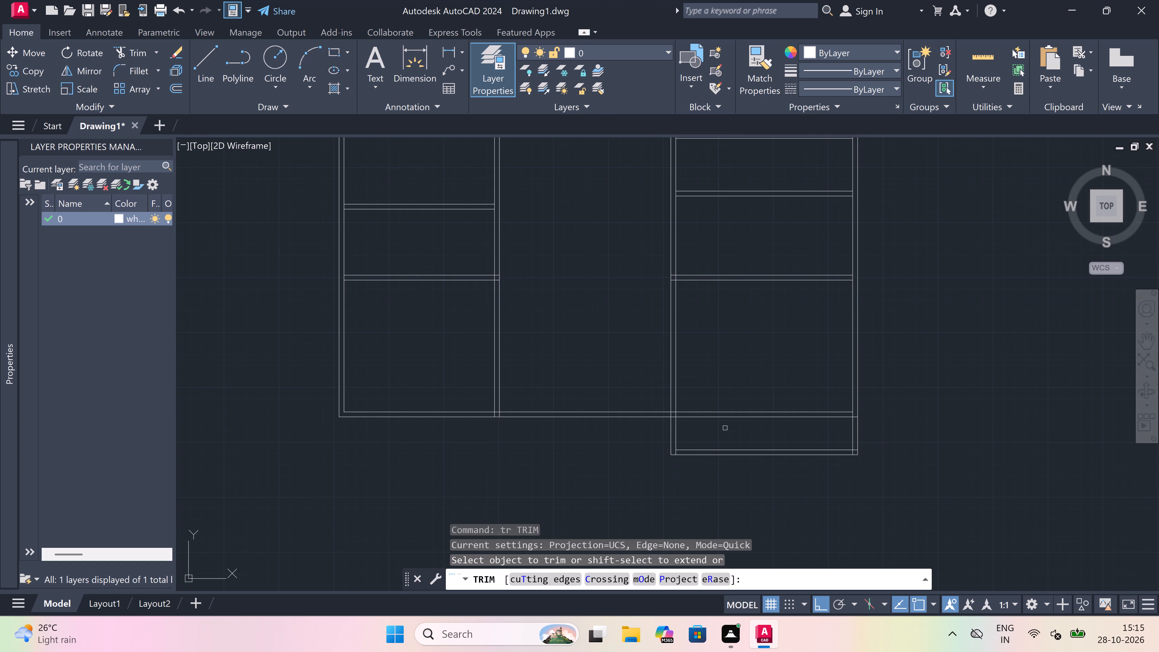
{"action": "scroll", "coordinate": [721, 444], "scroll_direction": "up", "scroll_amount": 1}
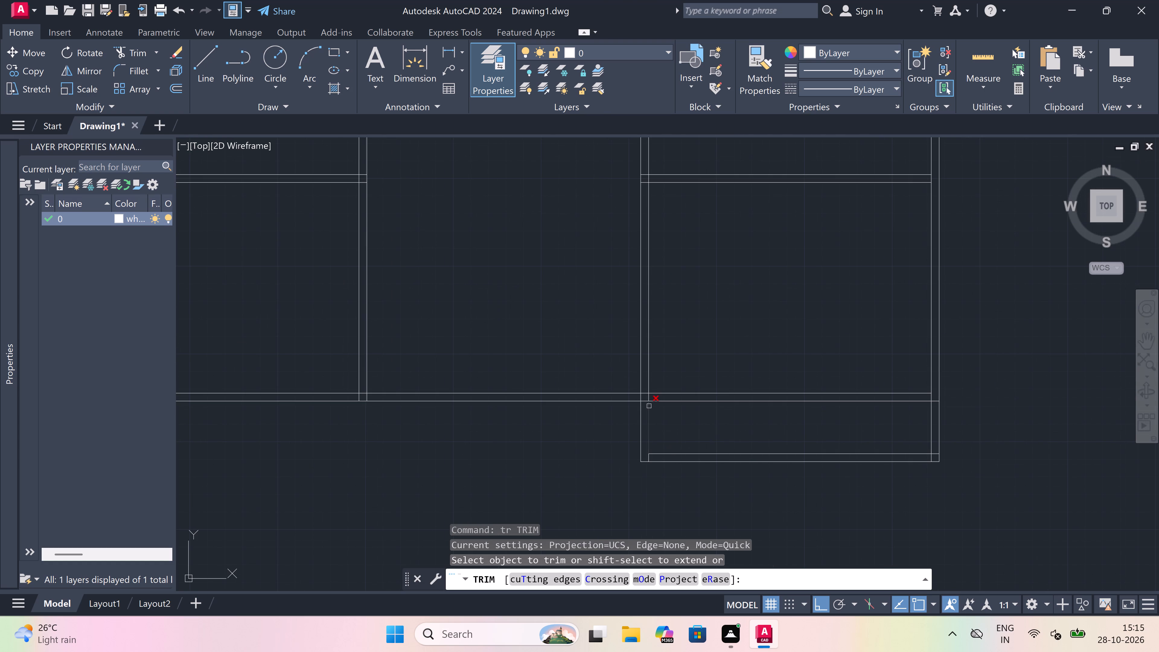
{"action": "left_click", "coordinate": [678, 455]}
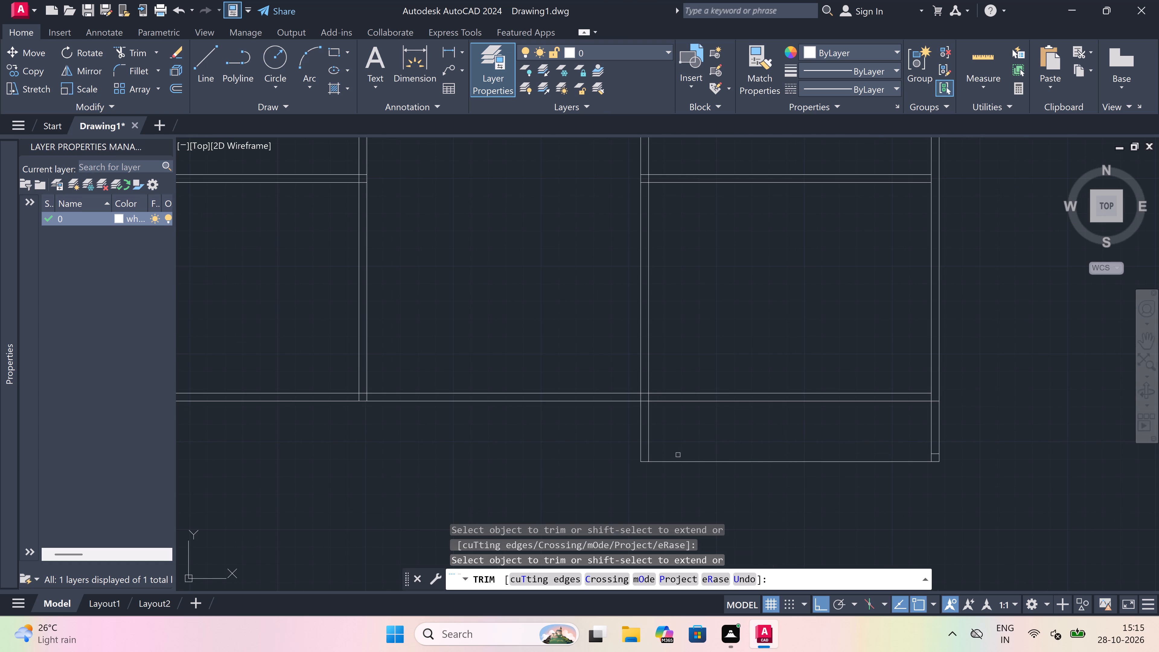
Trim the overlapping wall lines where the east bay's partition crosses the south wall, opening the junction.
{"action": "scroll", "coordinate": [646, 412], "scroll_direction": "up", "scroll_amount": 3}
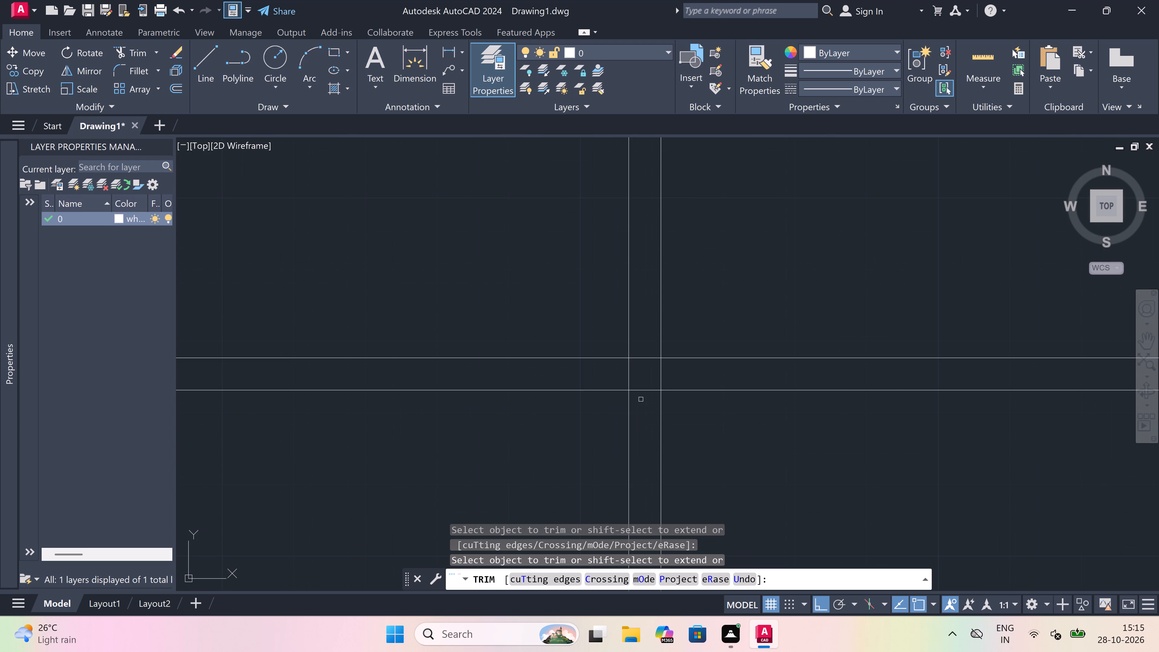
{"action": "left_click_drag", "start_coordinate": [643, 409], "coordinate": [643, 405]}
{"action": "left_click", "coordinate": [648, 346]}
{"action": "left_click", "coordinate": [675, 369]}
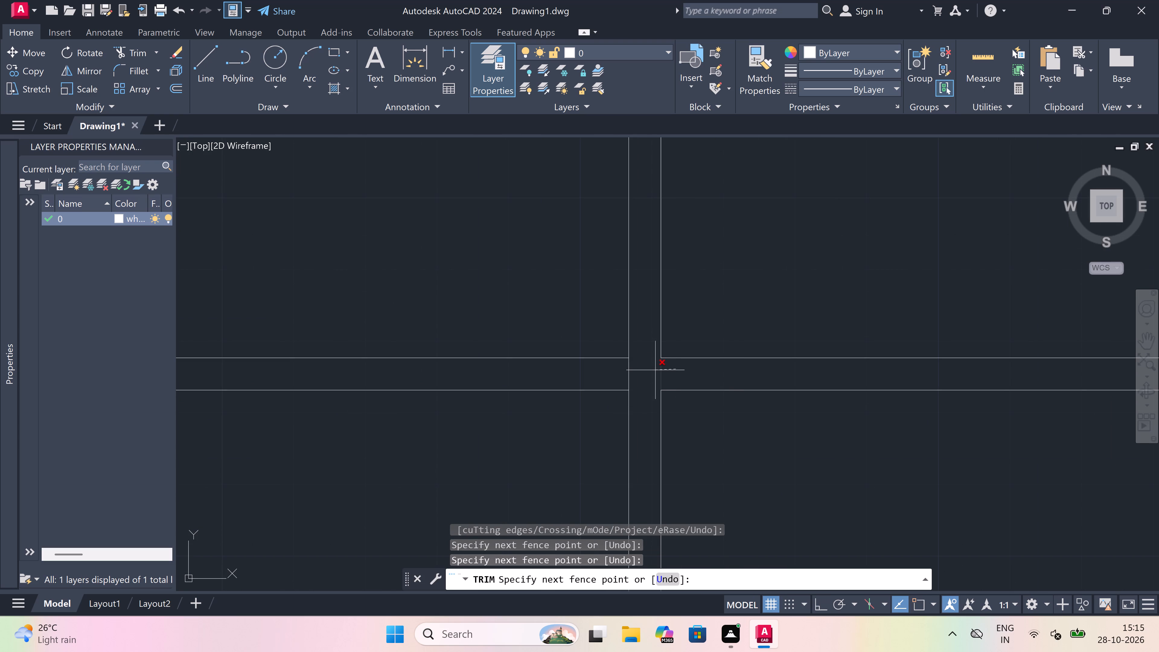
{"action": "left_click", "coordinate": [641, 370]}
Trim the short crossing lines inside the projection's east wall and the inner face segment at its junction with the south wall.
{"action": "scroll", "coordinate": [641, 370], "scroll_direction": "down", "scroll_amount": 5}
{"action": "scroll", "coordinate": [709, 369], "scroll_direction": "up", "scroll_amount": 2}
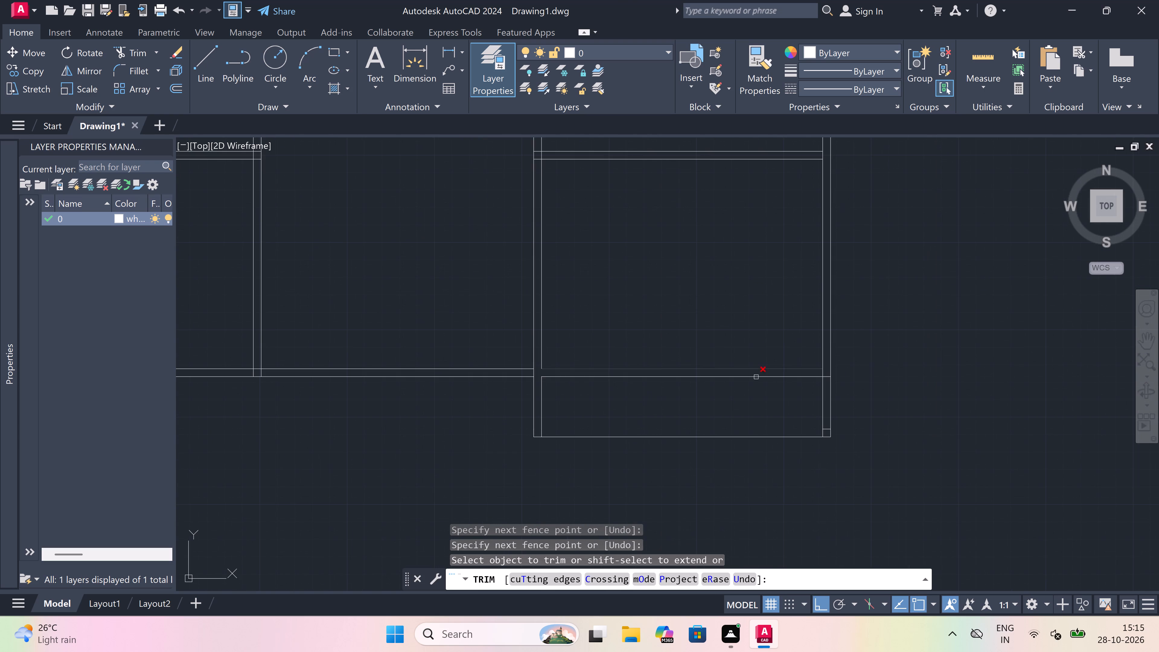
{"action": "scroll", "coordinate": [806, 384], "scroll_direction": "up", "scroll_amount": 1}
{"action": "scroll", "coordinate": [838, 415], "scroll_direction": "up", "scroll_amount": 2}
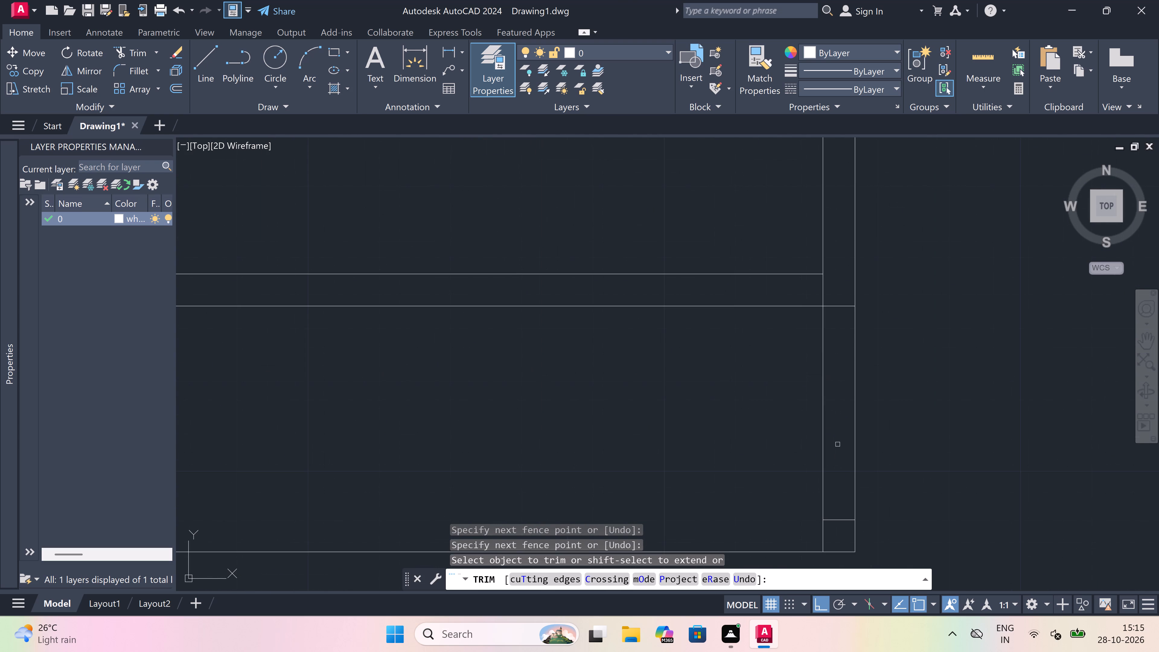
{"action": "left_click_drag", "start_coordinate": [830, 528], "coordinate": [830, 522]}
{"action": "left_click", "coordinate": [837, 261]}
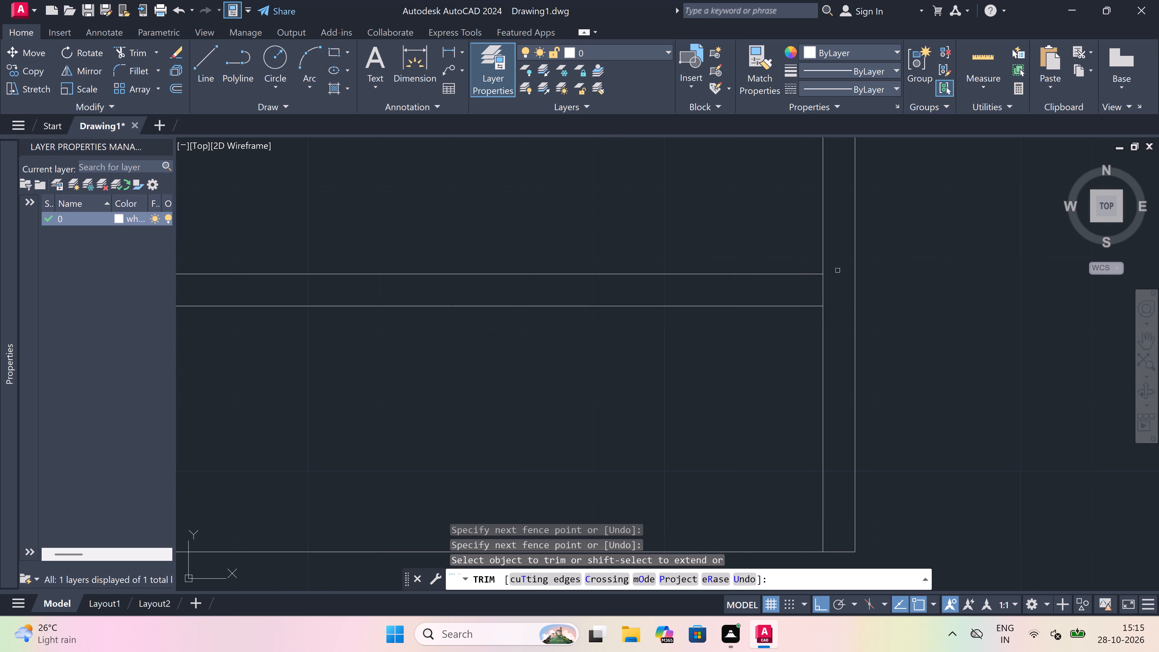
{"action": "left_click", "coordinate": [836, 278]}
{"action": "left_click", "coordinate": [803, 285]}
{"action": "scroll", "coordinate": [803, 285], "scroll_direction": "down", "scroll_amount": 5}
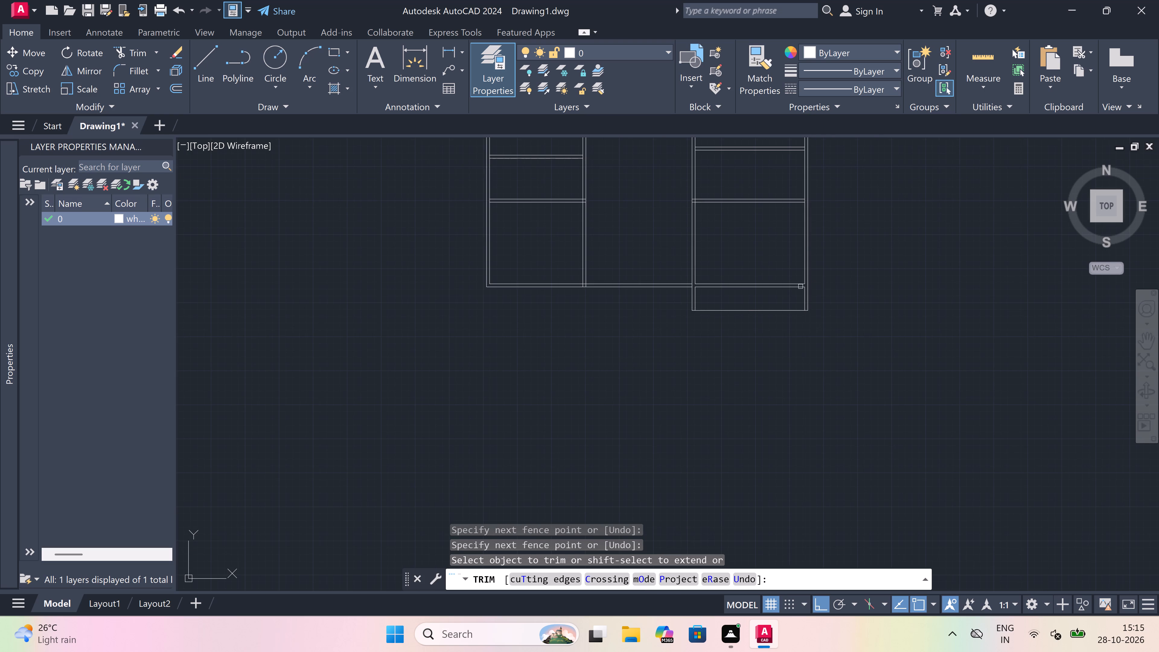
{"action": "key", "text": "Escape"}
{"action": "scroll", "coordinate": [680, 333], "scroll_direction": "down", "scroll_amount": 3}
{"action": "scroll", "coordinate": [671, 320], "scroll_direction": "up", "scroll_amount": 1}
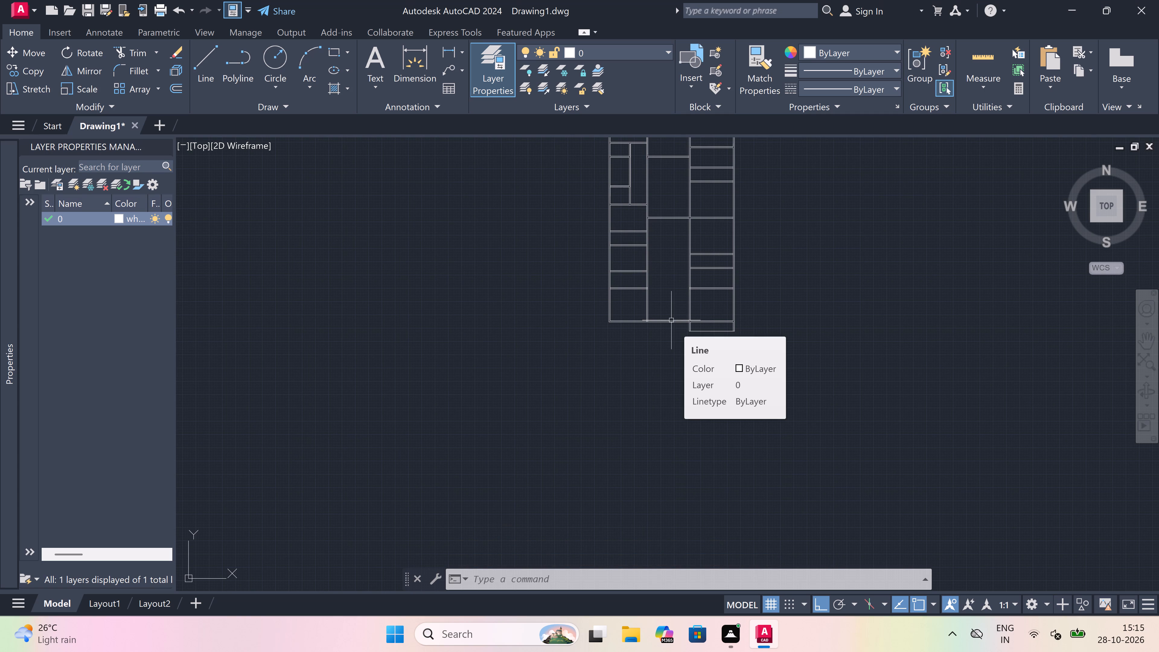
Draw a line from the west bay's outer southwest corner 2'6" south, east to the partition's west face, and north to the south wall.
{"action": "scroll", "coordinate": [548, 366], "scroll_direction": "down", "scroll_amount": 1}
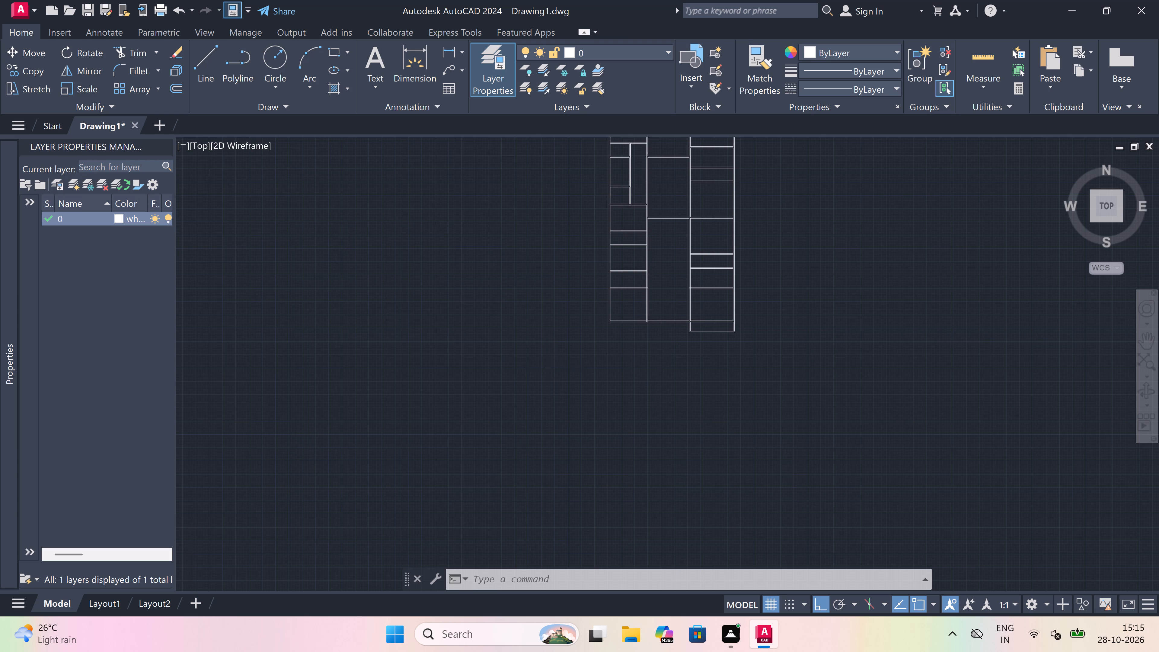
{"action": "scroll", "coordinate": [548, 366], "scroll_direction": "down", "scroll_amount": 1}
{"action": "scroll", "coordinate": [574, 349], "scroll_direction": "up", "scroll_amount": 6}
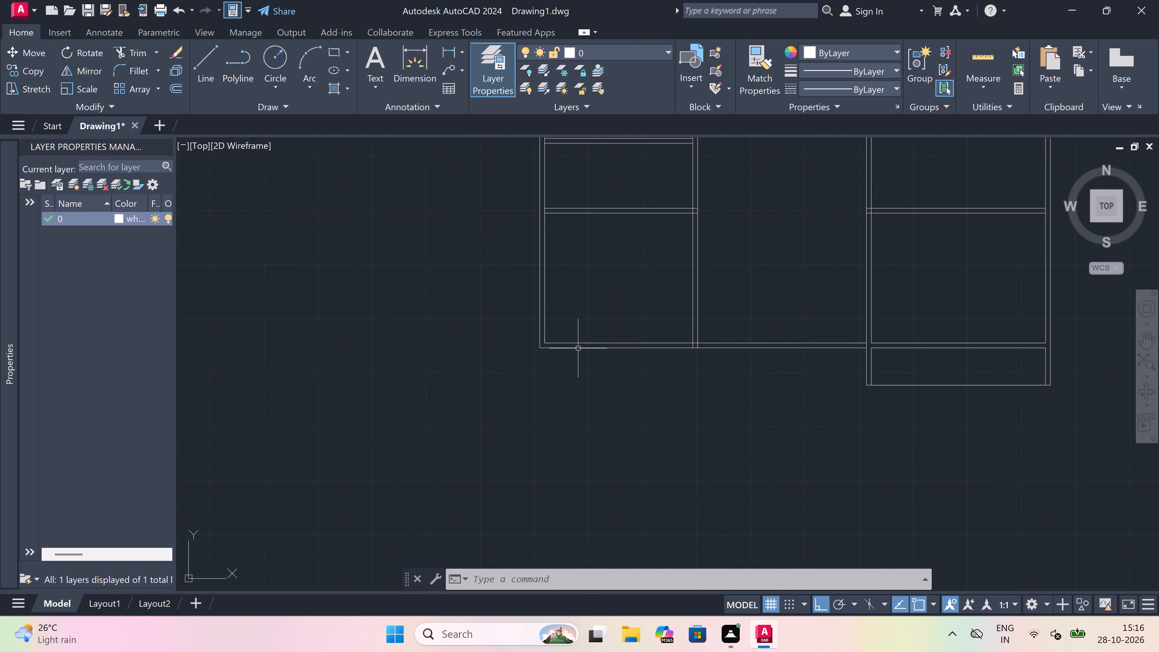
{"action": "key", "text": "l"}
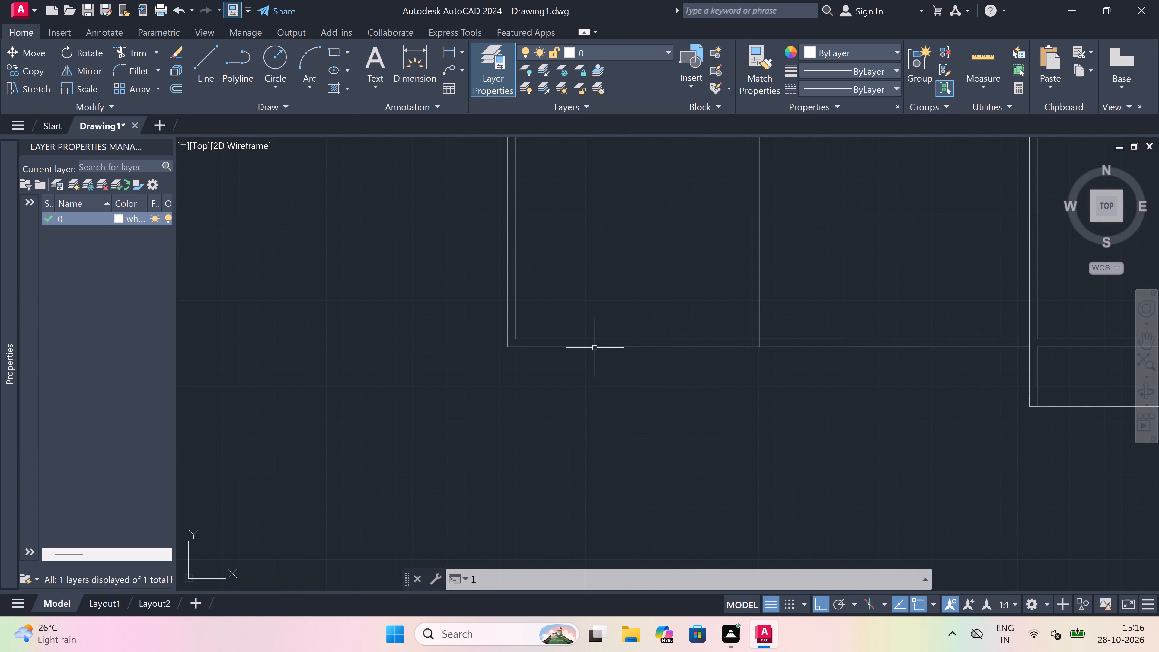
{"action": "key", "text": "space"}
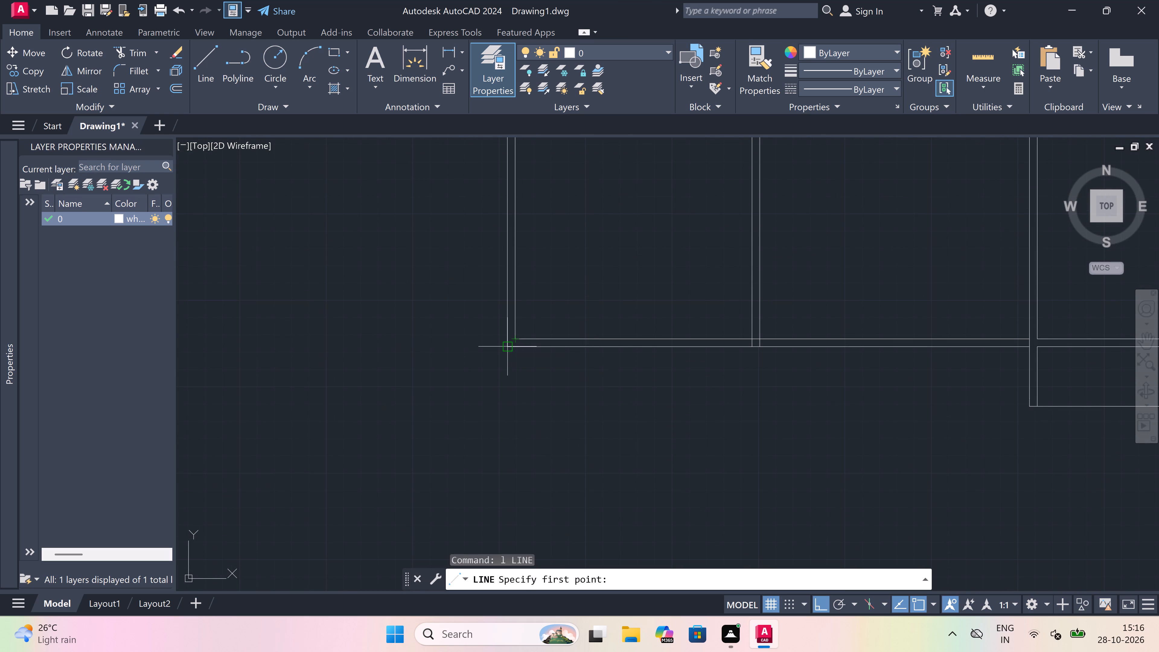
{"action": "left_click_drag", "start_coordinate": [507, 344], "coordinate": [507, 349]}
{"action": "type", "text": "2'6\""}
{"action": "key", "text": "space"}
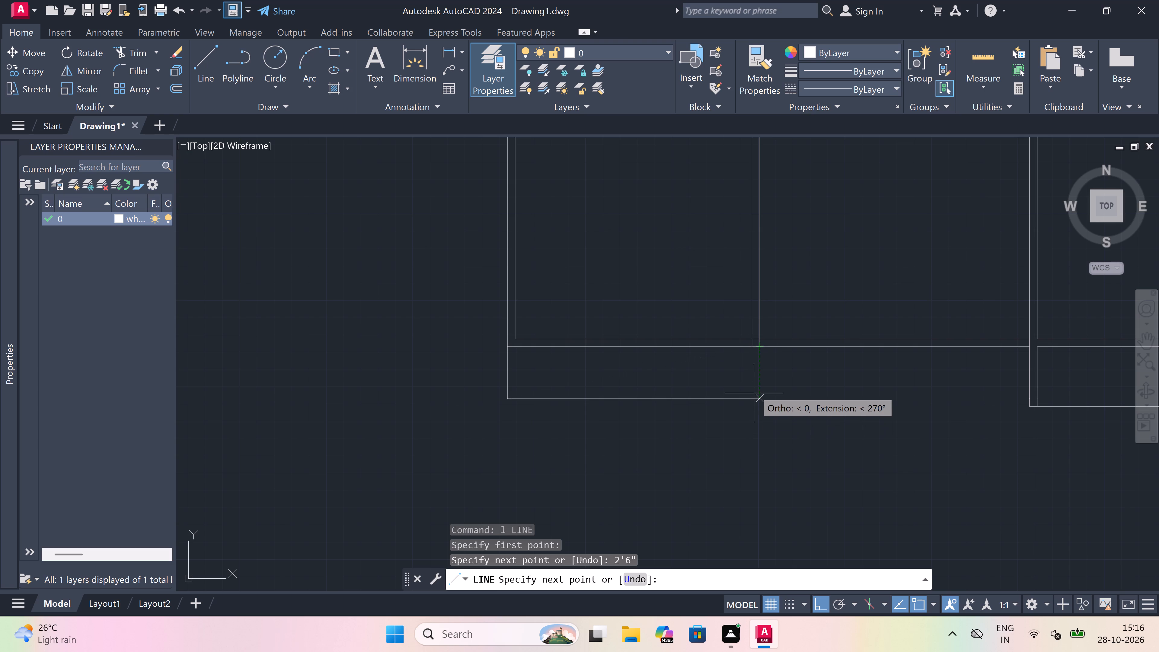
{"action": "scroll", "coordinate": [748, 390], "scroll_direction": "up", "scroll_amount": 2}
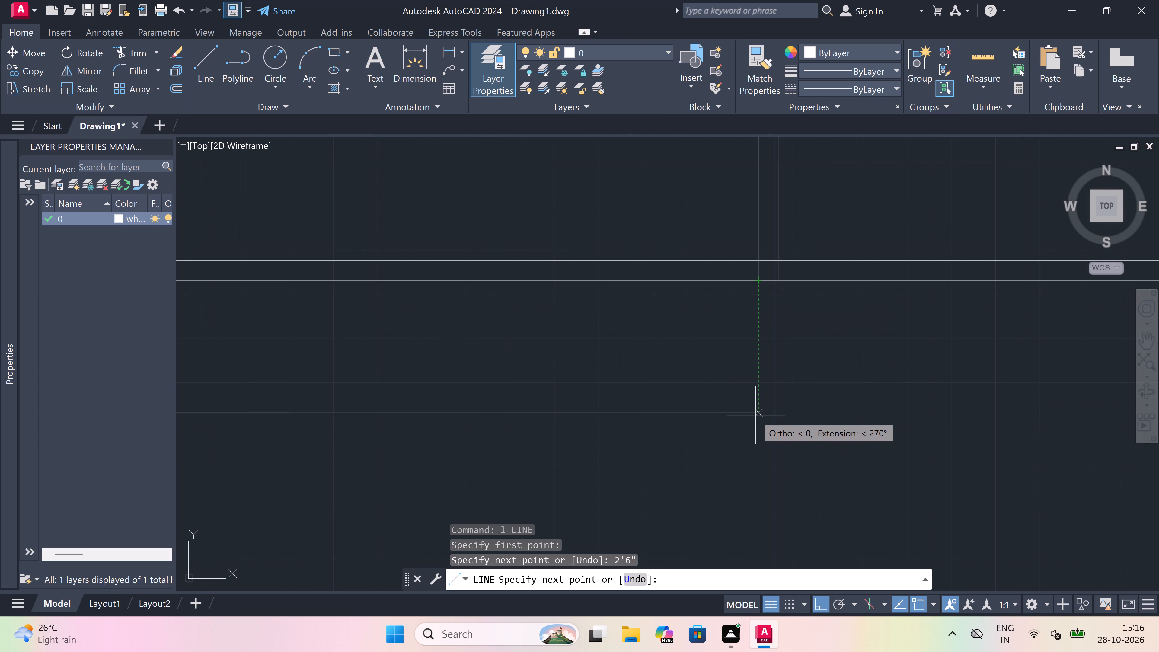
{"action": "left_click_drag", "start_coordinate": [755, 415], "coordinate": [755, 395]}
{"action": "left_click", "coordinate": [763, 282]}
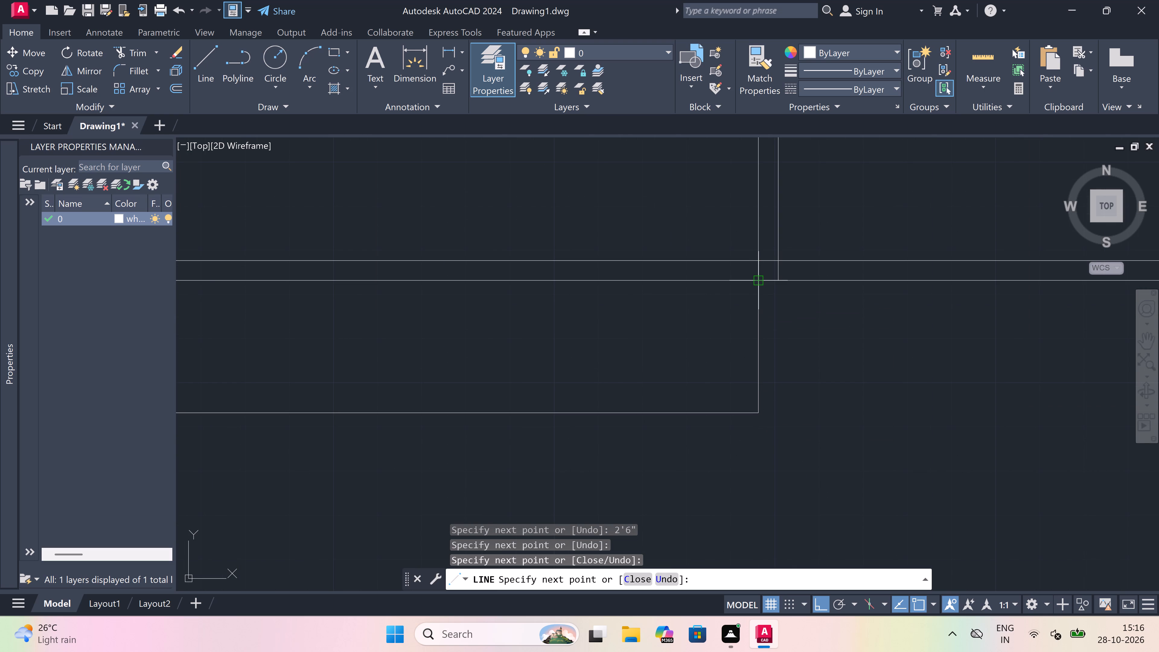
{"action": "key", "text": "Escape"}
Draw the west projection's outer line from the partition's east face south, extending 4.5" past the inner line, west to the outer face, and north to close.
{"action": "key", "text": "space"}
{"action": "left_click_drag", "start_coordinate": [779, 279], "coordinate": [781, 293]}
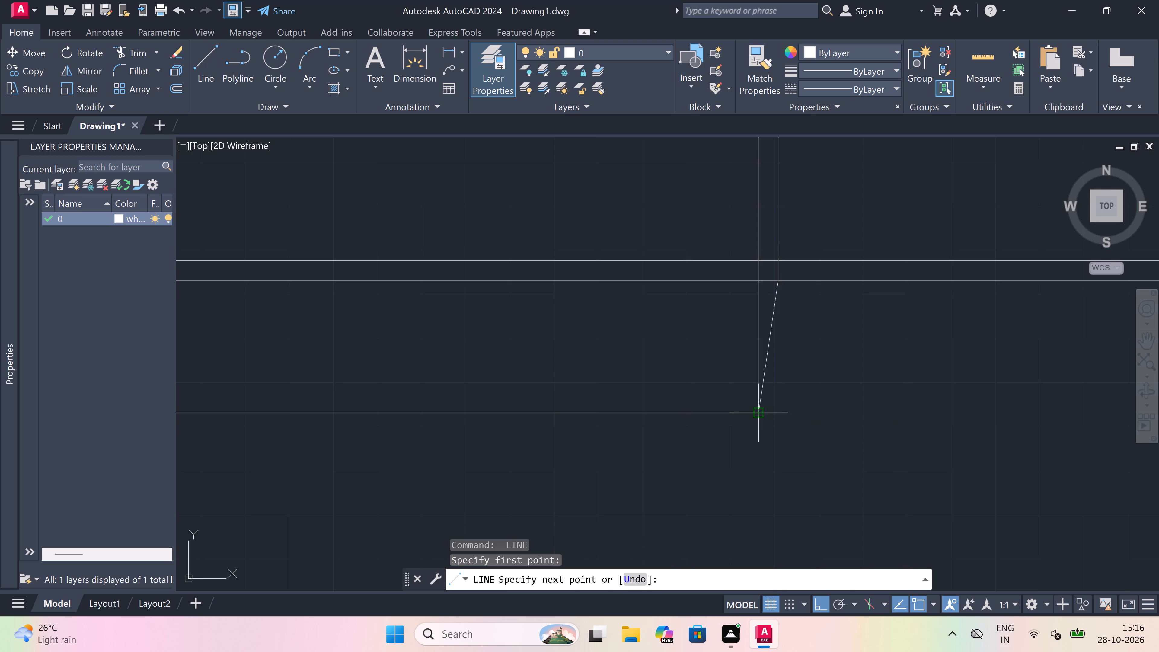
{"action": "left_click", "coordinate": [784, 412]}
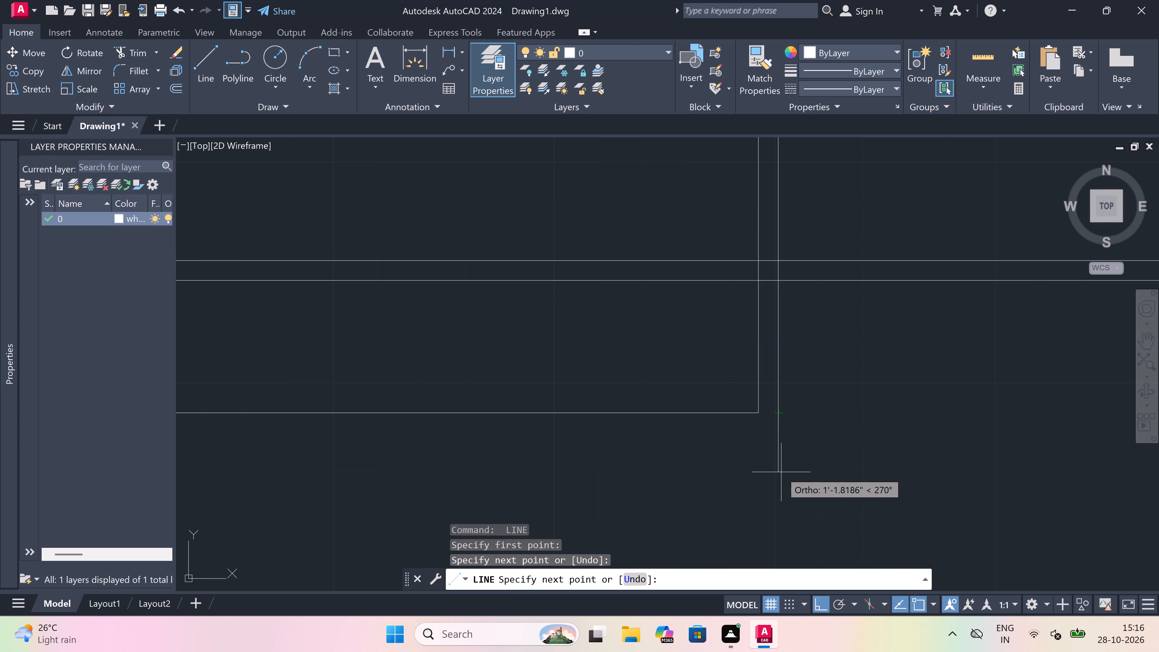
{"action": "type", "text": "4.5\""}
{"action": "key", "text": "space"}
{"action": "scroll", "coordinate": [776, 428], "scroll_direction": "down", "scroll_amount": 1}
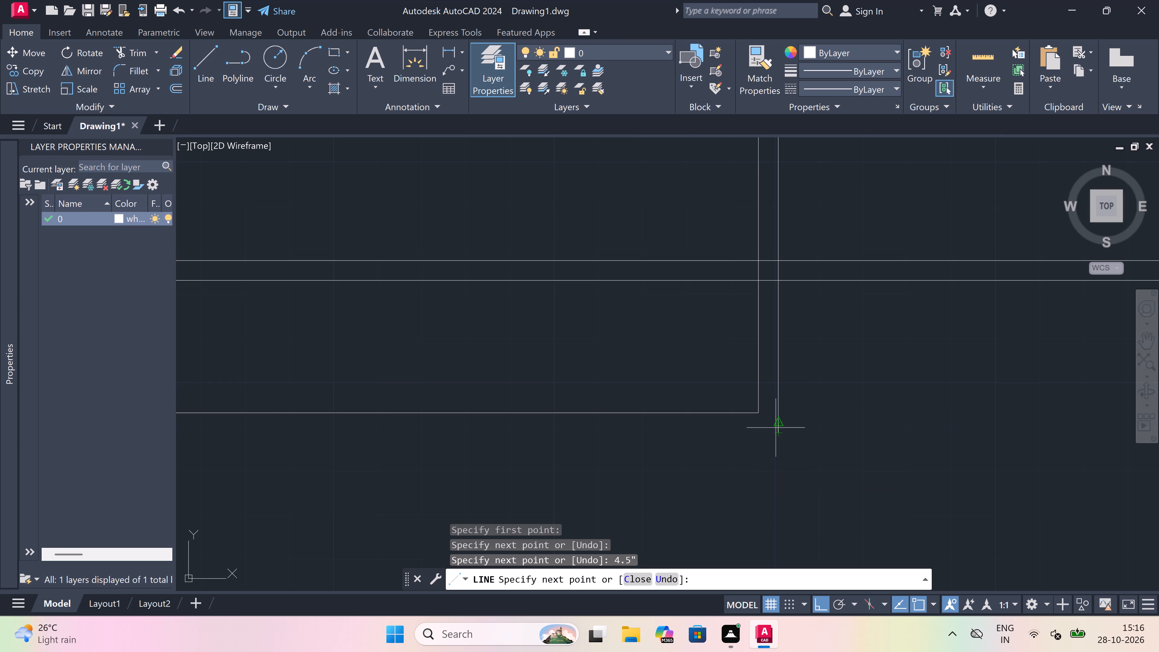
{"action": "scroll", "coordinate": [776, 428], "scroll_direction": "down", "scroll_amount": 1}
{"action": "scroll", "coordinate": [523, 429], "scroll_direction": "up", "scroll_amount": 2}
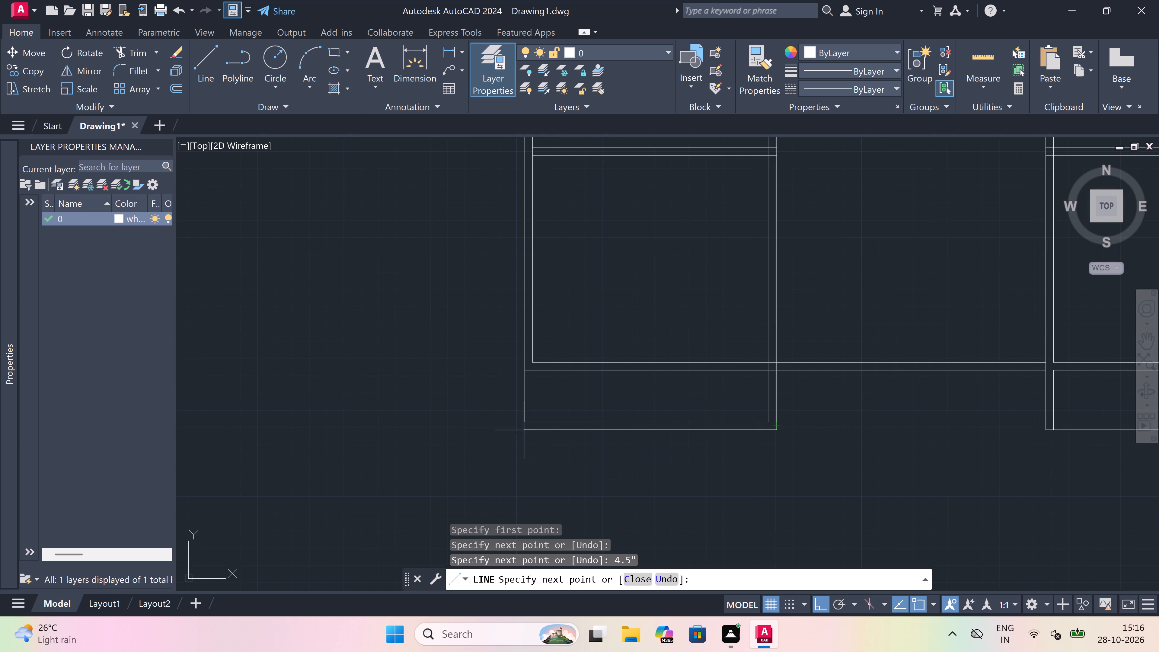
{"action": "scroll", "coordinate": [523, 439], "scroll_direction": "up", "scroll_amount": 2}
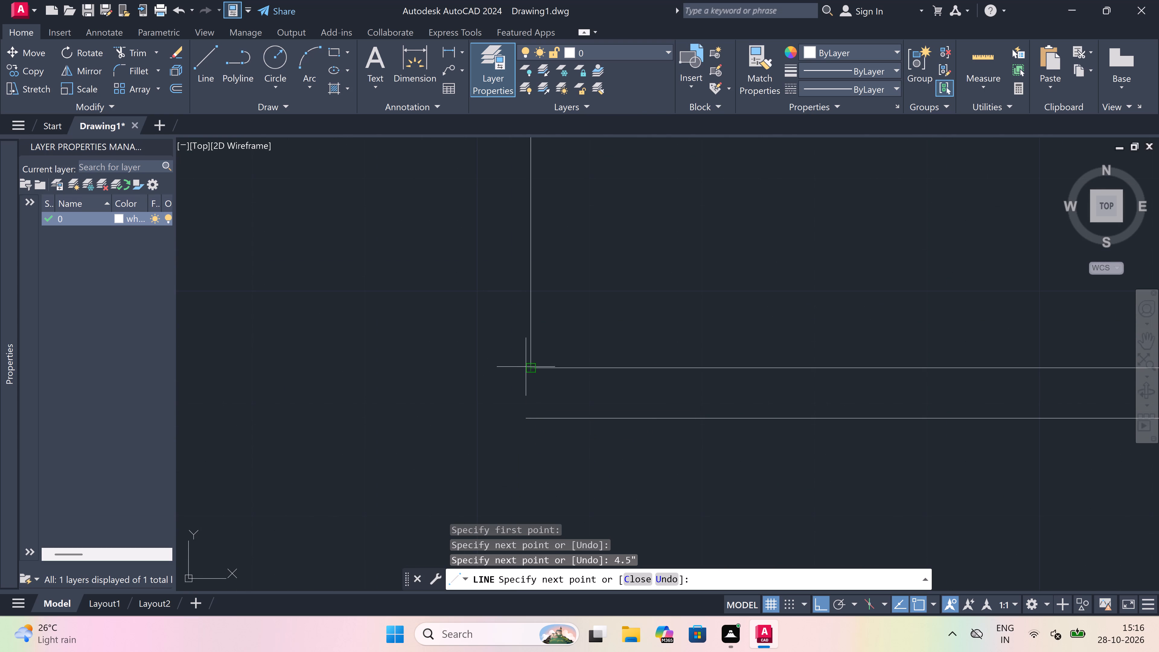
{"action": "left_click_drag", "start_coordinate": [529, 414], "coordinate": [529, 404]}
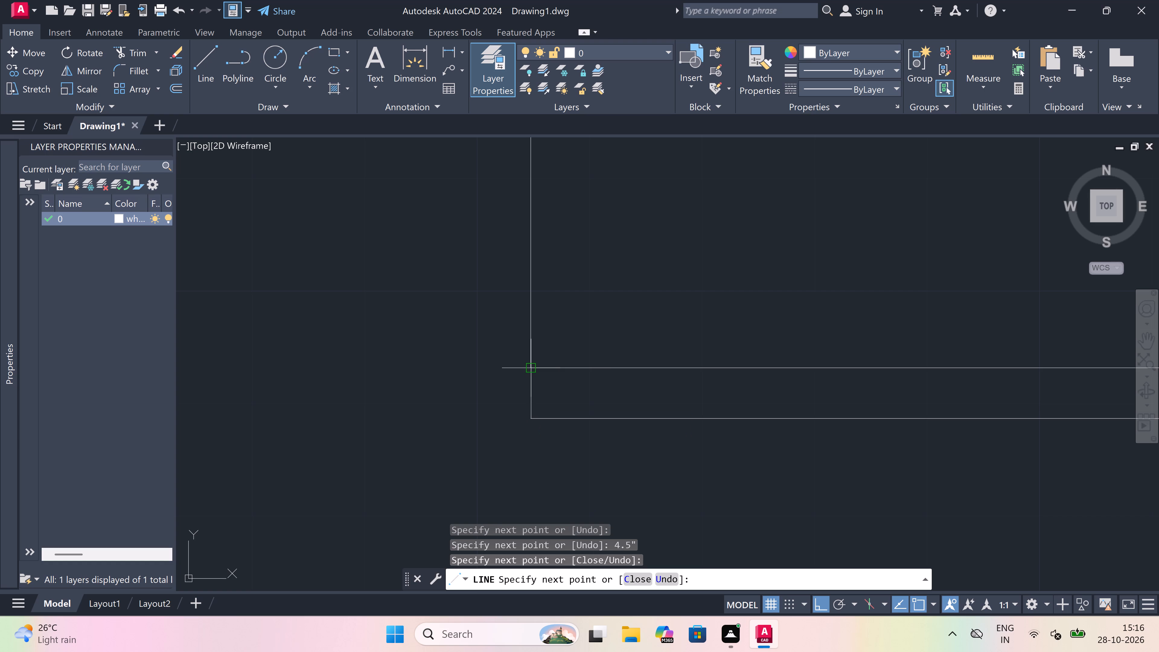
{"action": "left_click", "coordinate": [532, 374]}
{"action": "key", "text": "Escape"}
Draw a line from the west projection's outer southwest corner 4.5" east and north to the south wall, forming the side wall's inner face.
{"action": "key", "text": "space"}
{"action": "left_click_drag", "start_coordinate": [531, 417], "coordinate": [531, 418]}
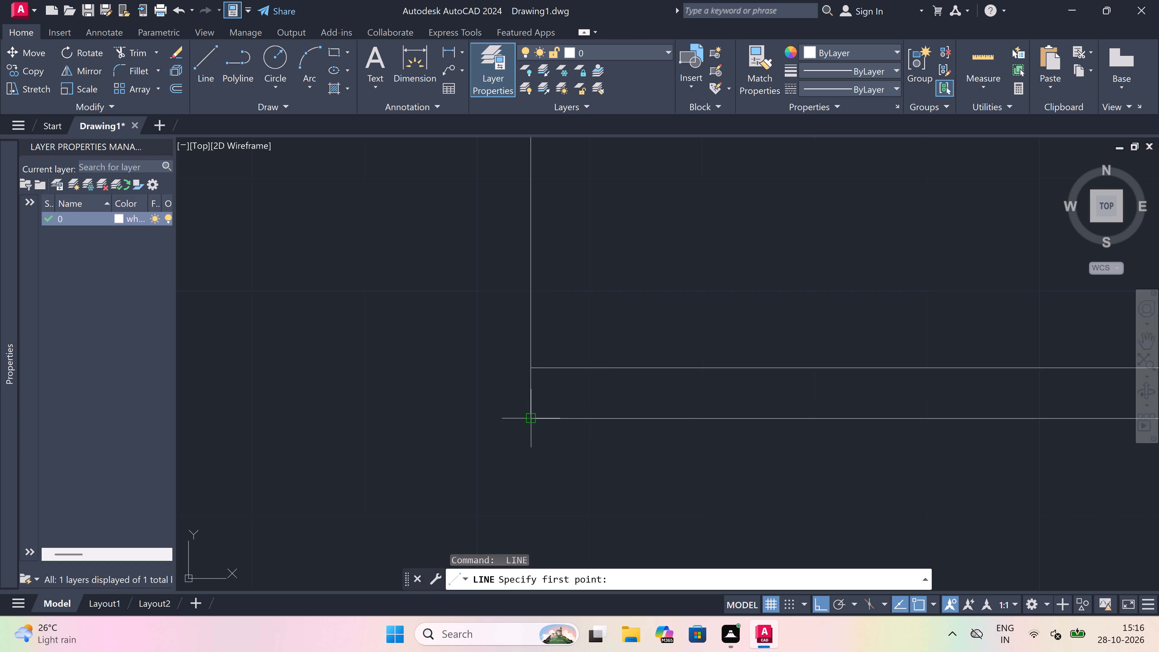
{"action": "left_click_drag", "start_coordinate": [531, 418], "coordinate": [557, 420]}
{"action": "key", "text": "4"}
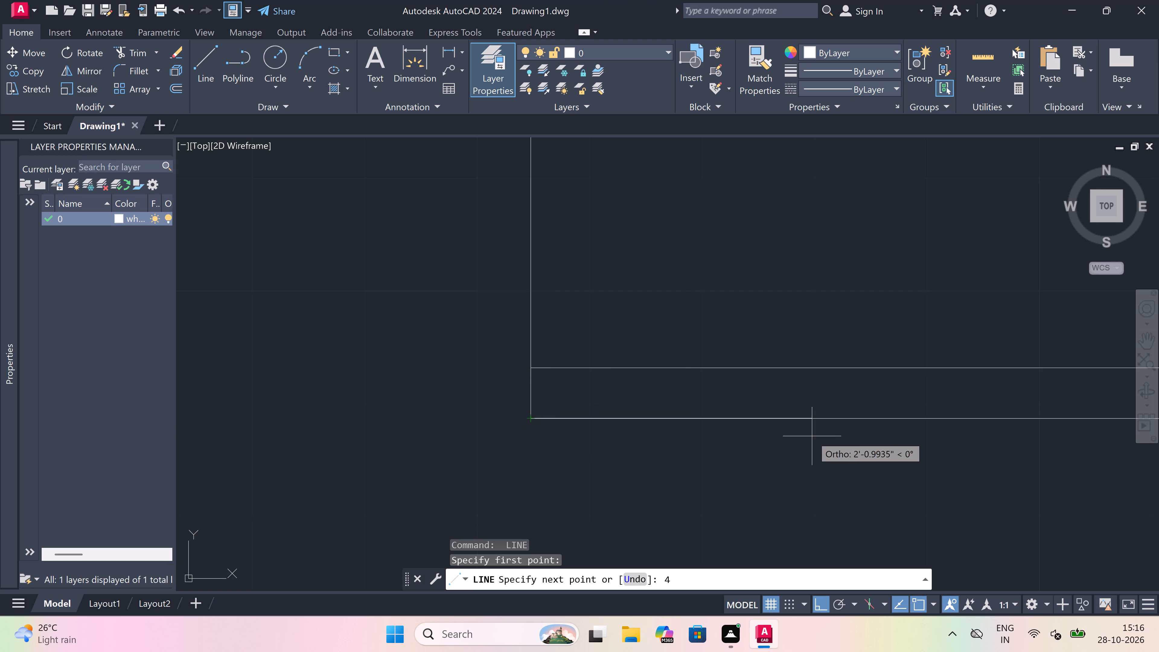
{"action": "type", "text": ".5\""}
{"action": "key", "text": "space"}
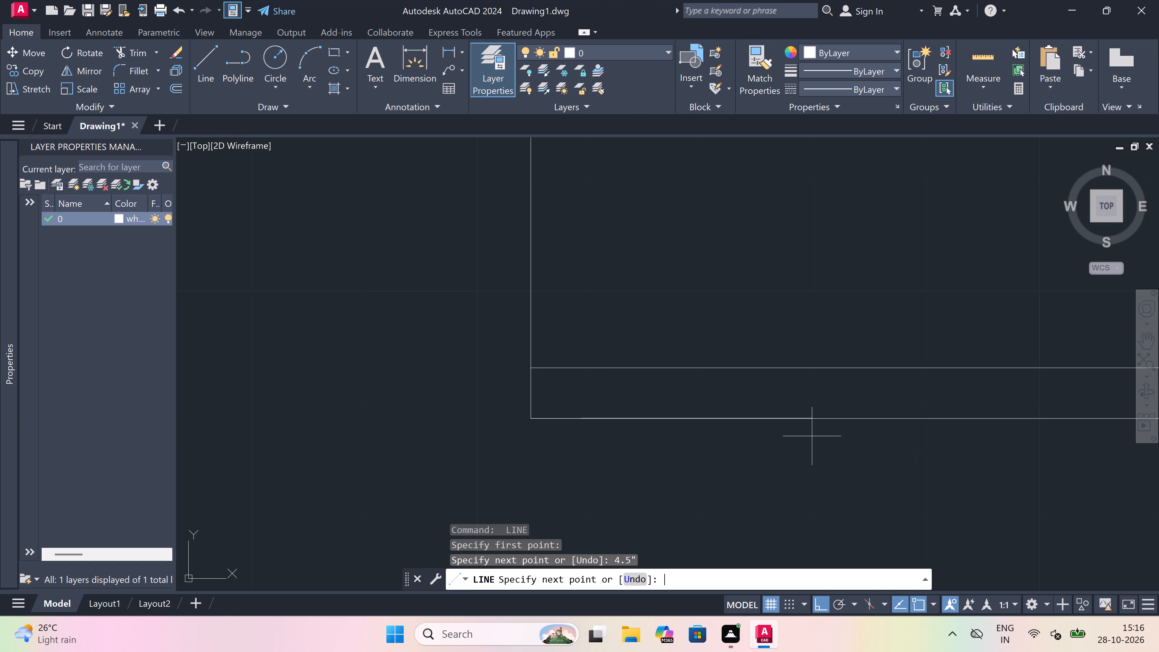
{"action": "scroll", "coordinate": [647, 435], "scroll_direction": "down", "scroll_amount": 3}
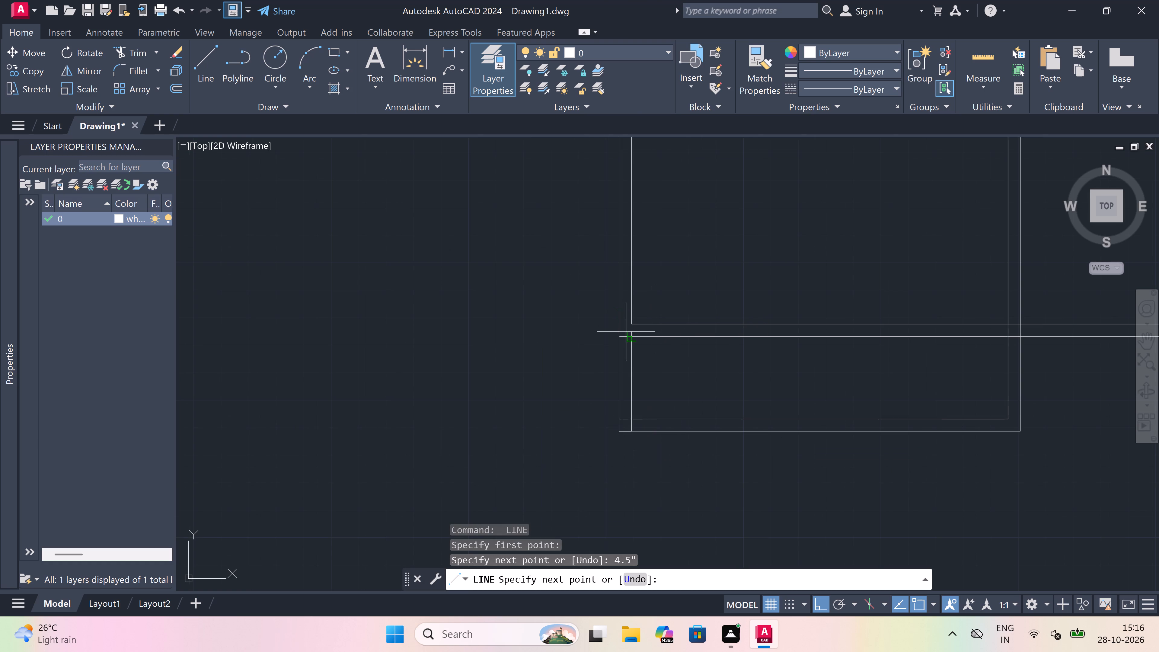
{"action": "left_click", "coordinate": [633, 336]}
{"action": "key", "text": "Escape"}
Trim the crossing lines inside the west projection's west wall and remove the projection's inner bottom line.
{"action": "key", "text": "t"}
{"action": "key", "text": "r"}
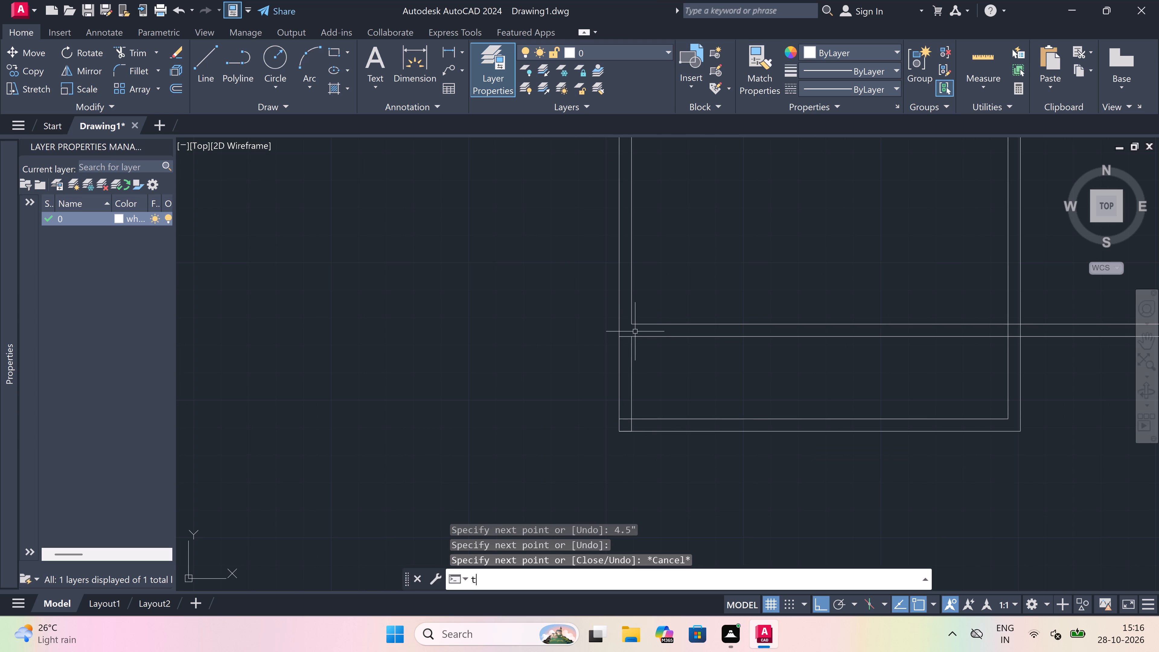
{"action": "key", "text": "space"}
{"action": "left_click", "coordinate": [624, 324]}
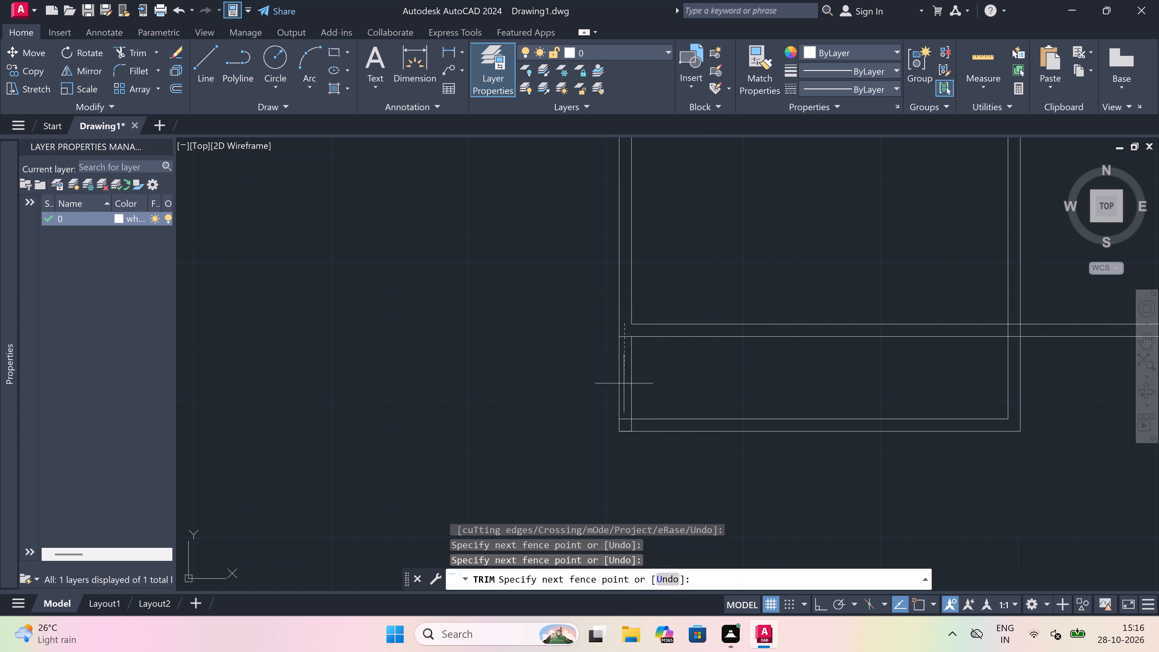
{"action": "left_click", "coordinate": [621, 426]}
{"action": "left_click", "coordinate": [647, 423]}
{"action": "left_click", "coordinate": [653, 412]}
{"action": "scroll", "coordinate": [555, 423], "scroll_direction": "down", "scroll_amount": 2}
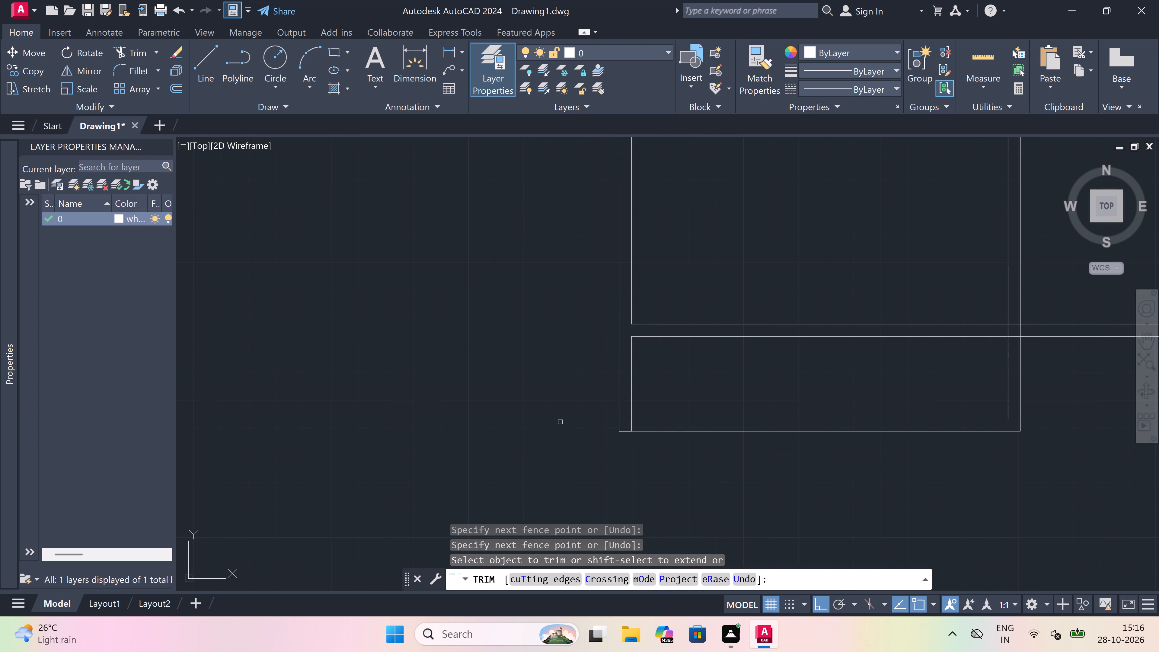
Trim the overlapping wall lines where the west bay's east partition crosses the south wall, opening the junction.
{"action": "scroll", "coordinate": [728, 390], "scroll_direction": "up", "scroll_amount": 2}
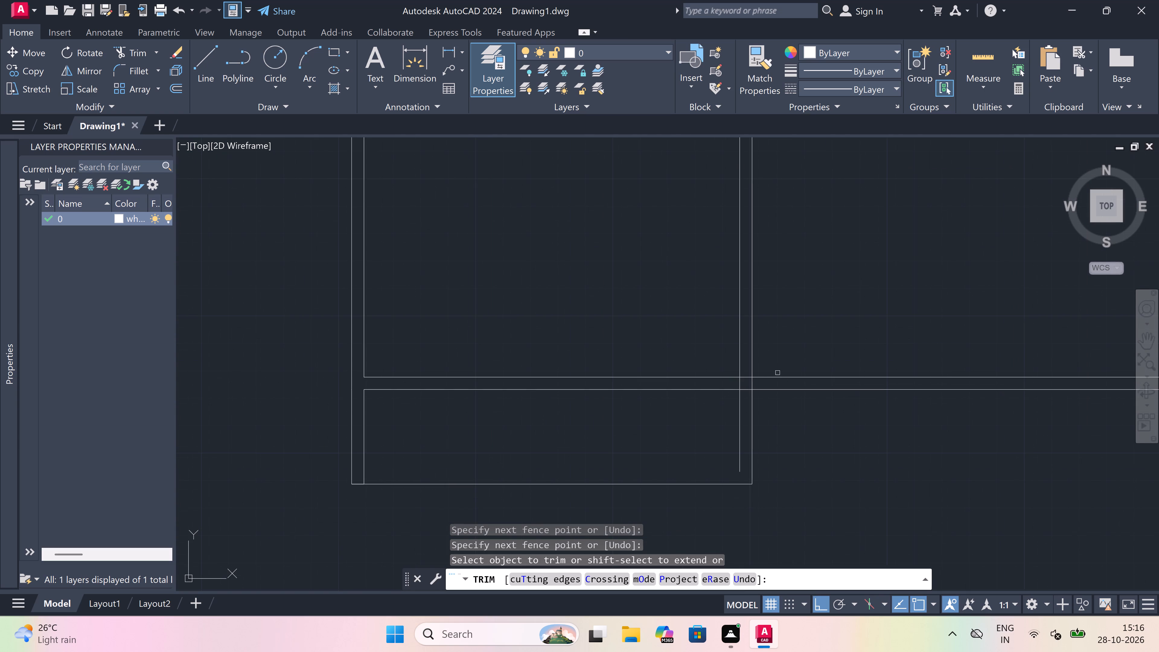
{"action": "scroll", "coordinate": [756, 379], "scroll_direction": "up", "scroll_amount": 3}
{"action": "left_click_drag", "start_coordinate": [720, 351], "coordinate": [720, 354]}
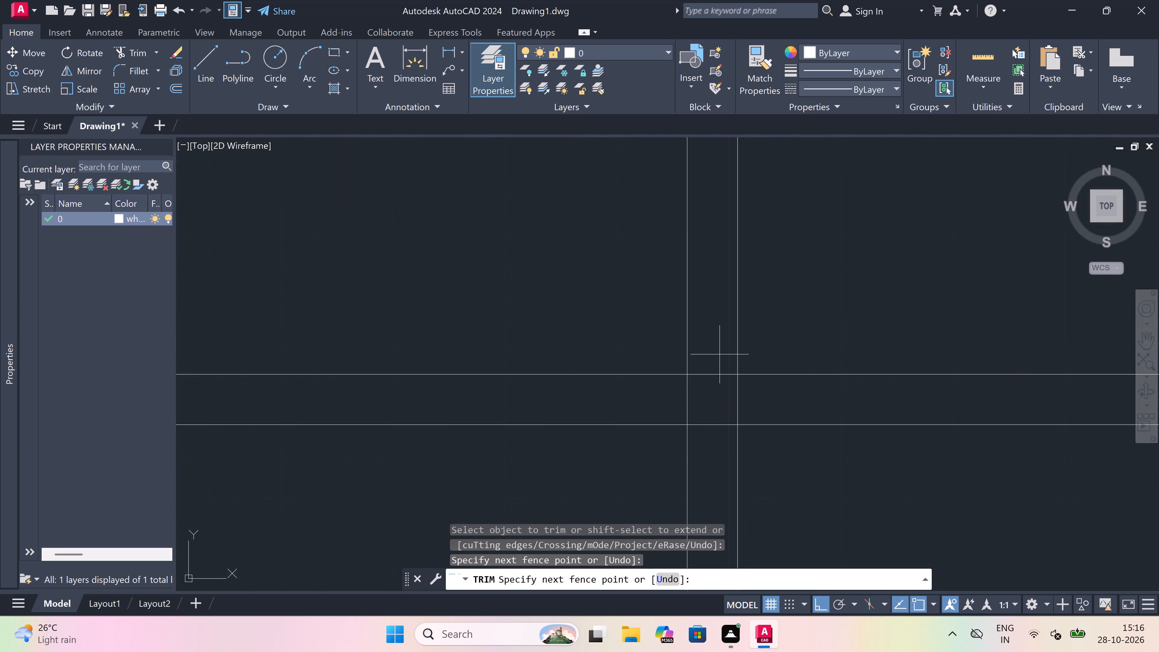
{"action": "left_click_drag", "start_coordinate": [720, 484], "coordinate": [721, 477]}
{"action": "left_click_drag", "start_coordinate": [768, 398], "coordinate": [763, 397]}
{"action": "left_click", "coordinate": [599, 401]}
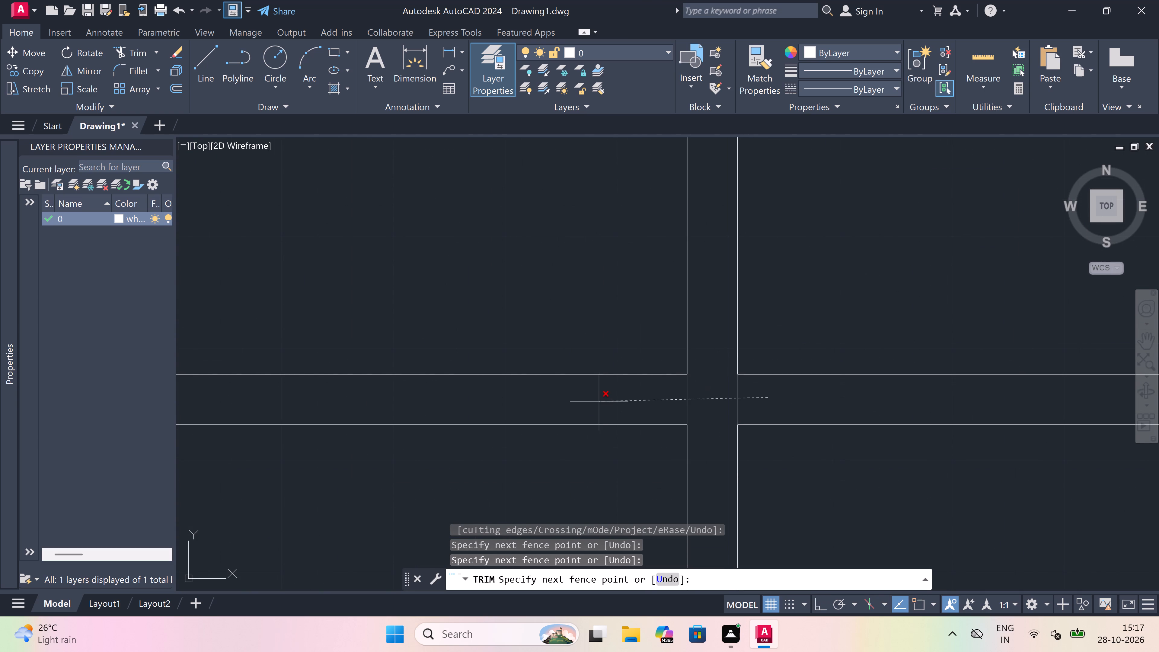
{"action": "scroll", "coordinate": [639, 363], "scroll_direction": "down", "scroll_amount": 5}
{"action": "key", "text": "Escape"}
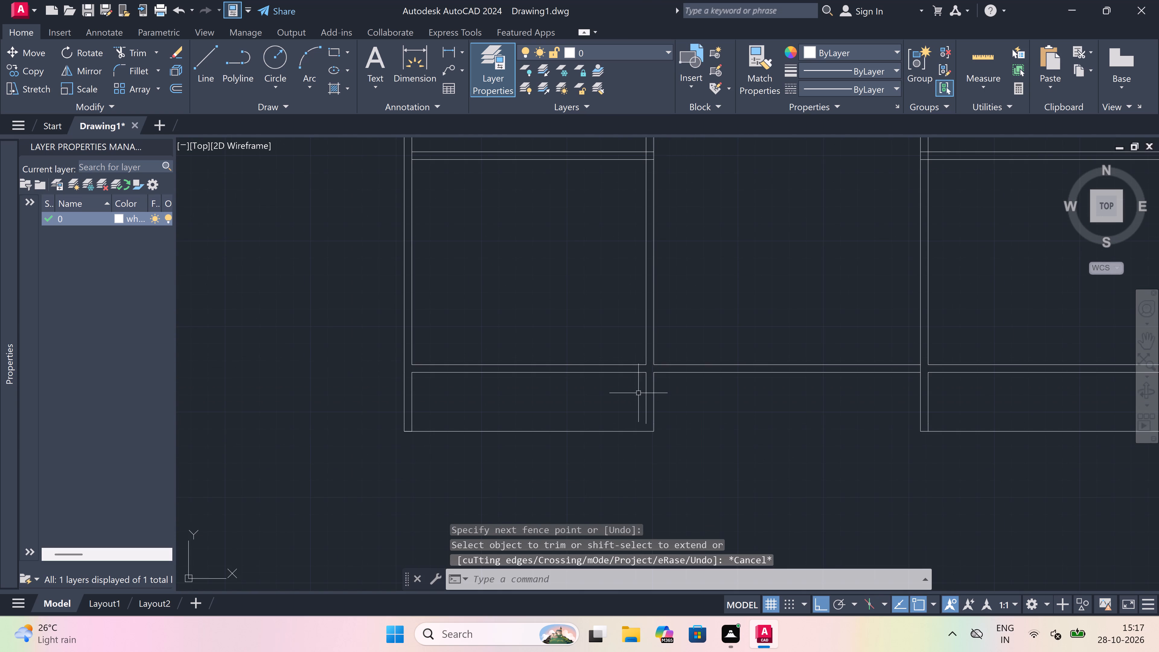
Extend the inner face line of the west projection's east wall down to the outermost bottom line.
{"action": "key", "text": "e"}
{"action": "key", "text": "x"}
{"action": "key", "text": "space"}
{"action": "left_click", "coordinate": [647, 416]}
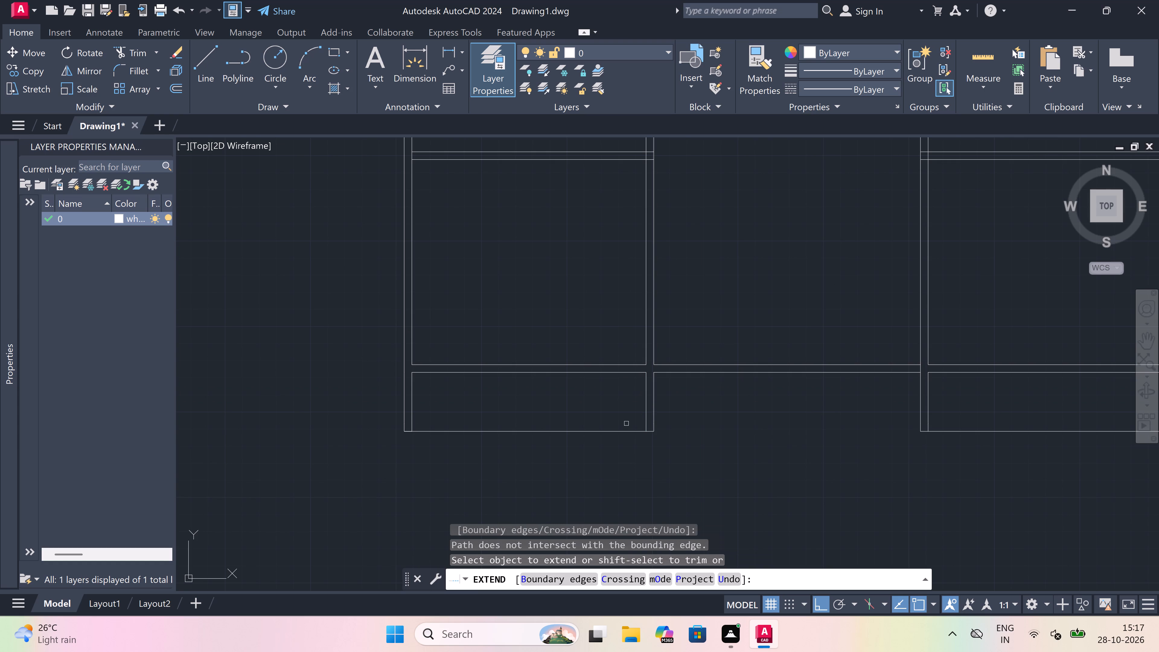
{"action": "key", "text": "Escape"}
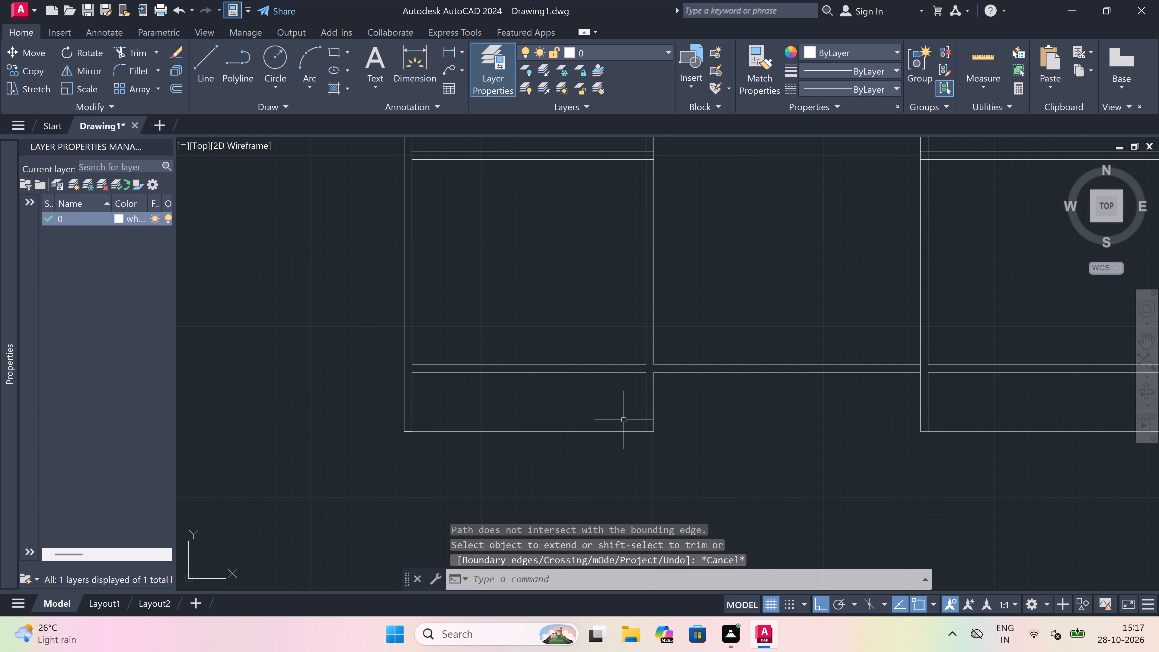
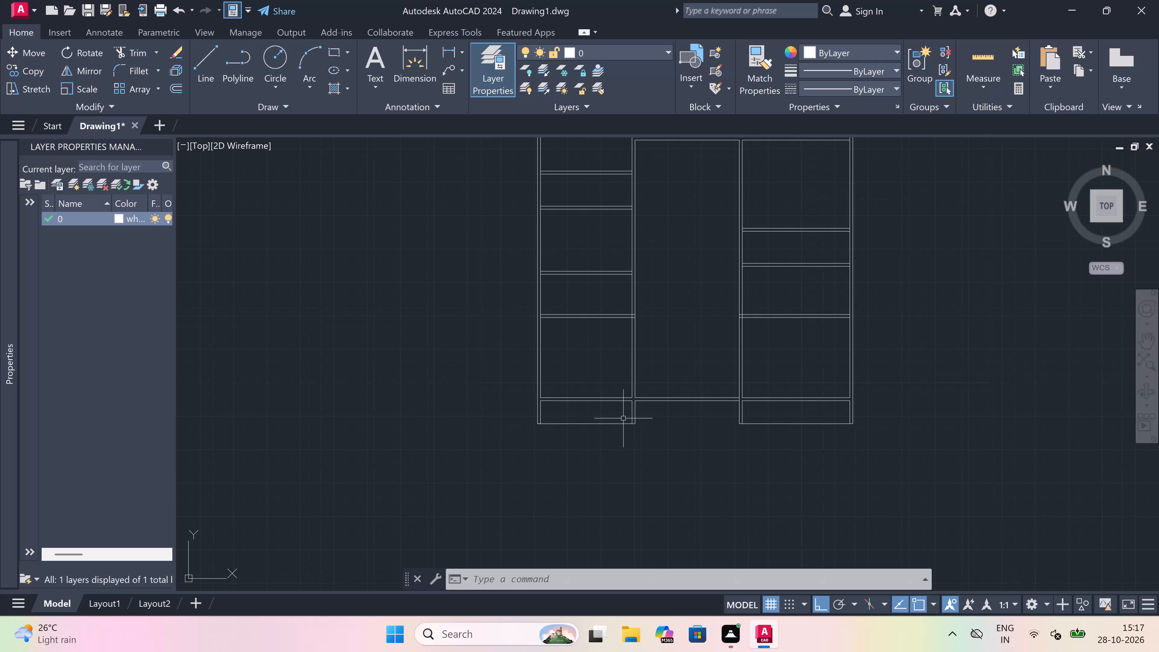
Draw the inner outline of a 7' by 5' room from the central space's lower-right corner, closing it against the right wall.
{"action": "scroll", "coordinate": [761, 374], "scroll_direction": "up", "scroll_amount": 1}
{"action": "scroll", "coordinate": [684, 409], "scroll_direction": "up", "scroll_amount": 2}
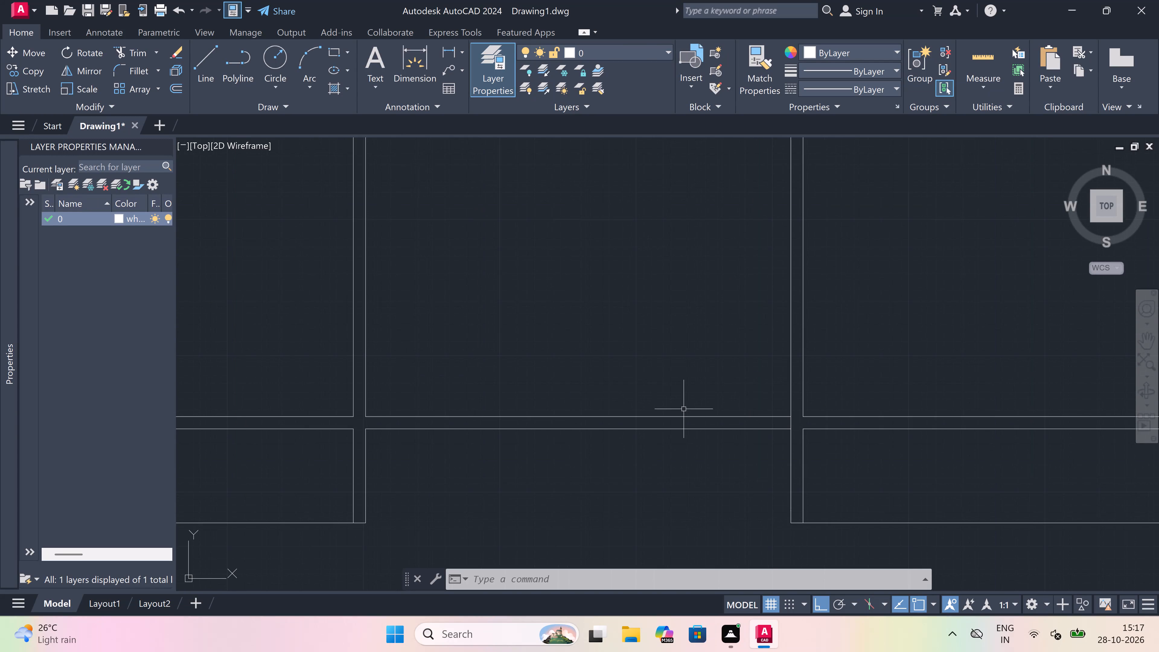
{"action": "scroll", "coordinate": [684, 409], "scroll_direction": "down", "scroll_amount": 1}
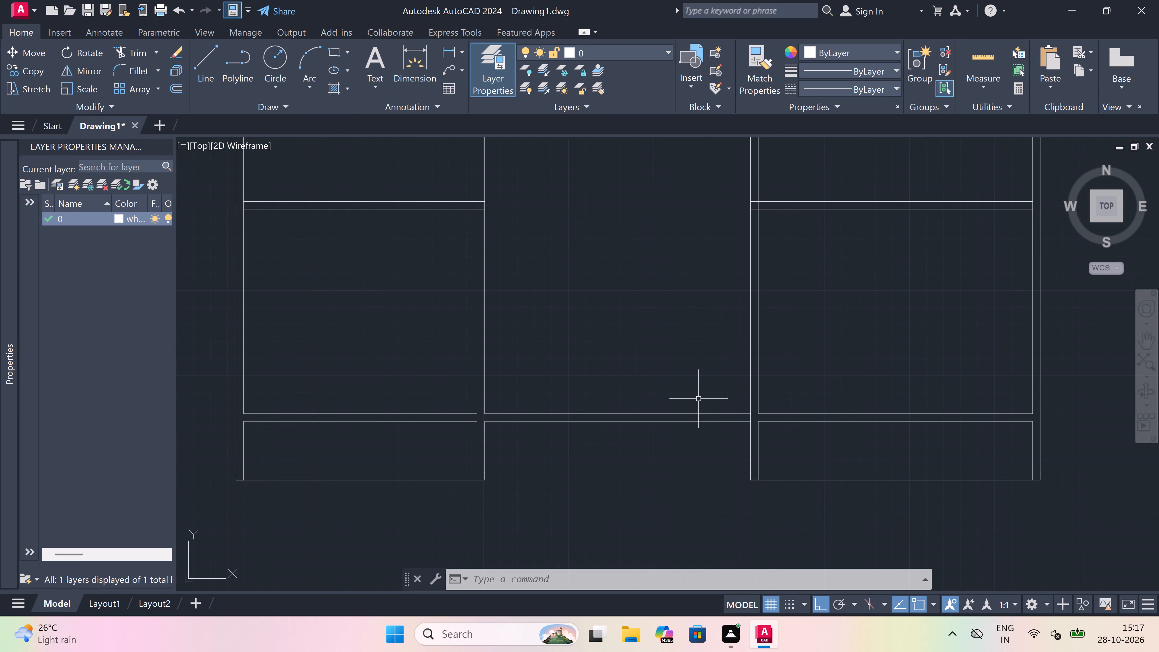
{"action": "scroll", "coordinate": [698, 399], "scroll_direction": "up", "scroll_amount": 1}
{"action": "key", "text": "l"}
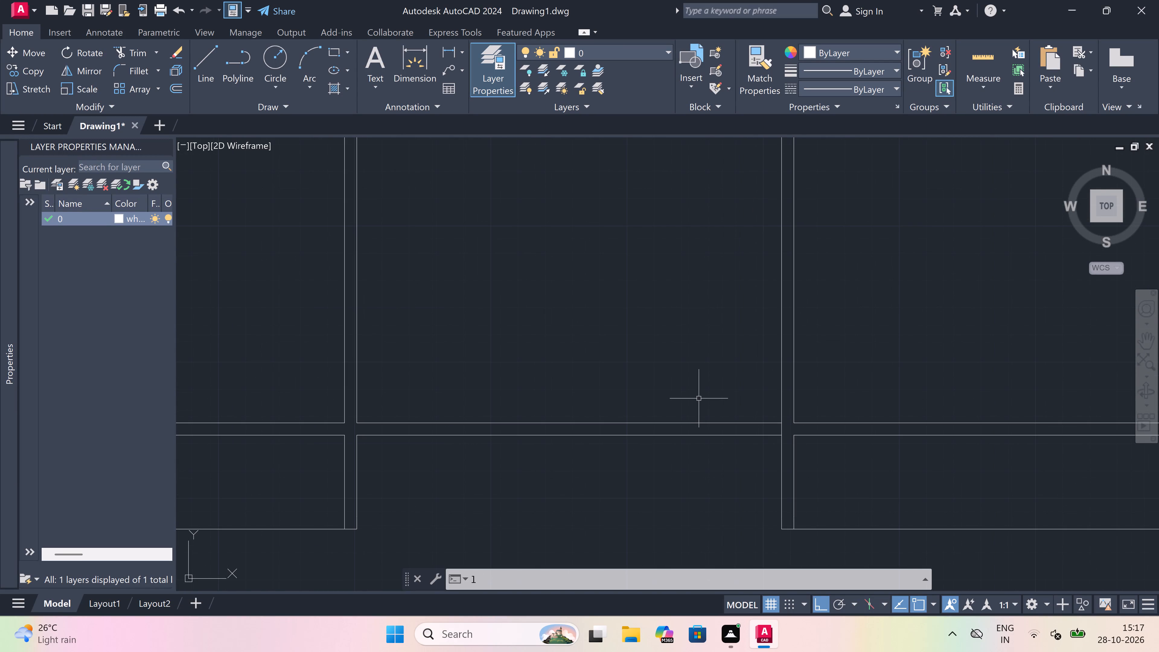
{"action": "key", "text": "space"}
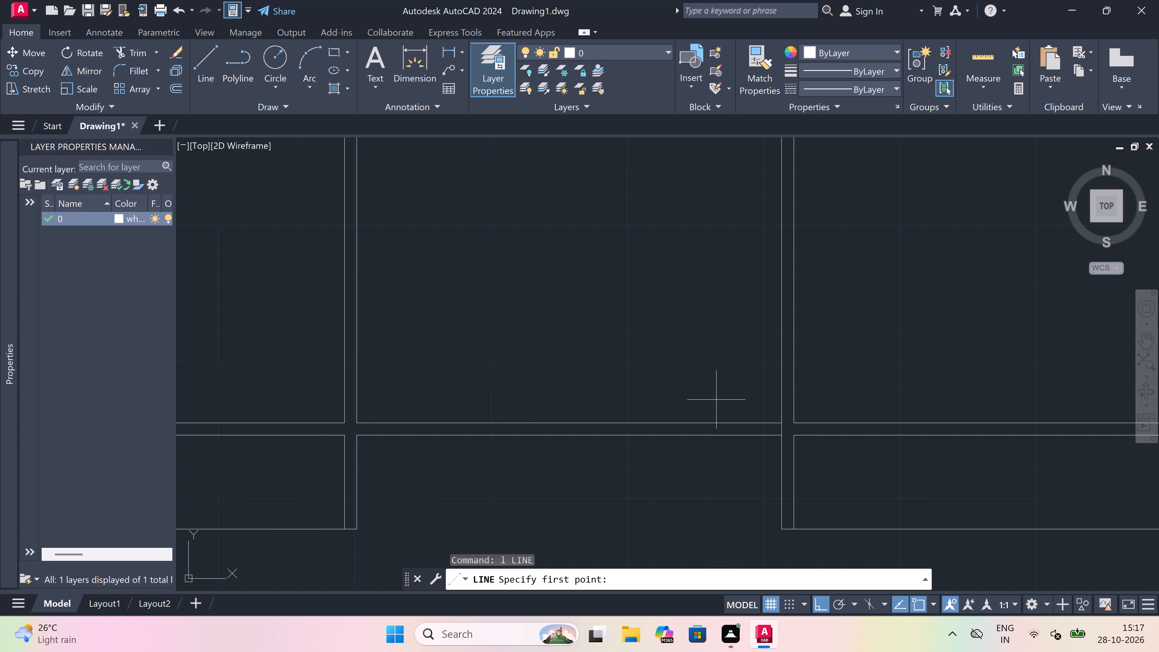
{"action": "scroll", "coordinate": [716, 399], "scroll_direction": "down", "scroll_amount": 5}
{"action": "scroll", "coordinate": [716, 398], "scroll_direction": "up", "scroll_amount": 3}
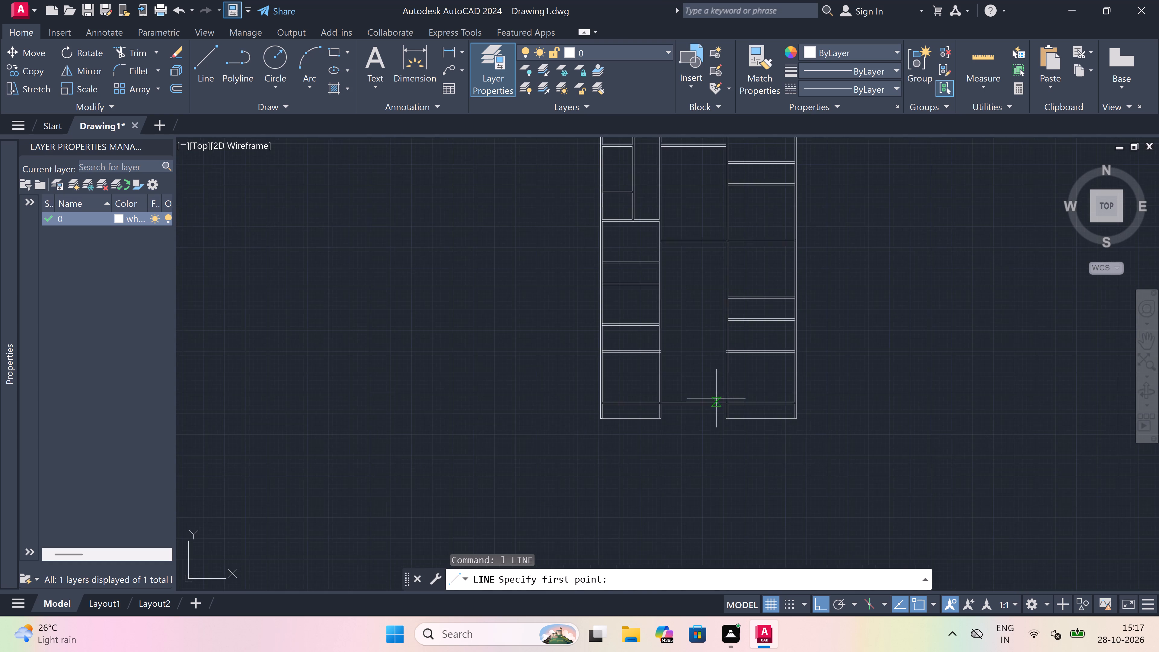
{"action": "scroll", "coordinate": [716, 398], "scroll_direction": "up", "scroll_amount": 3}
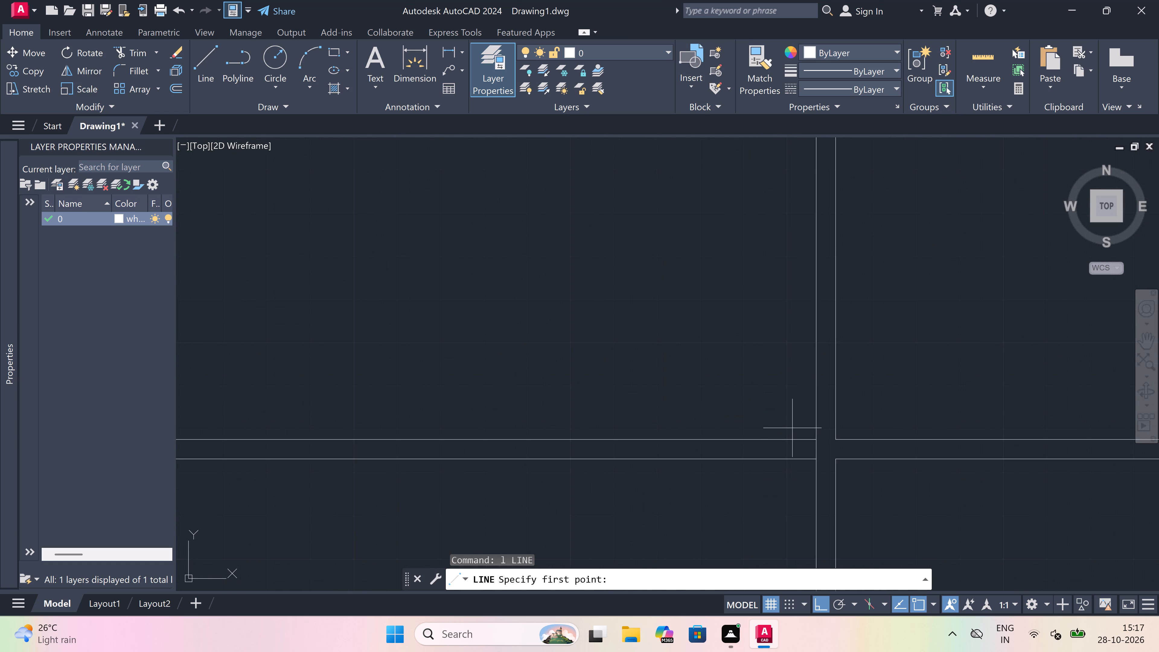
{"action": "left_click_drag", "start_coordinate": [820, 436], "coordinate": [768, 435]}
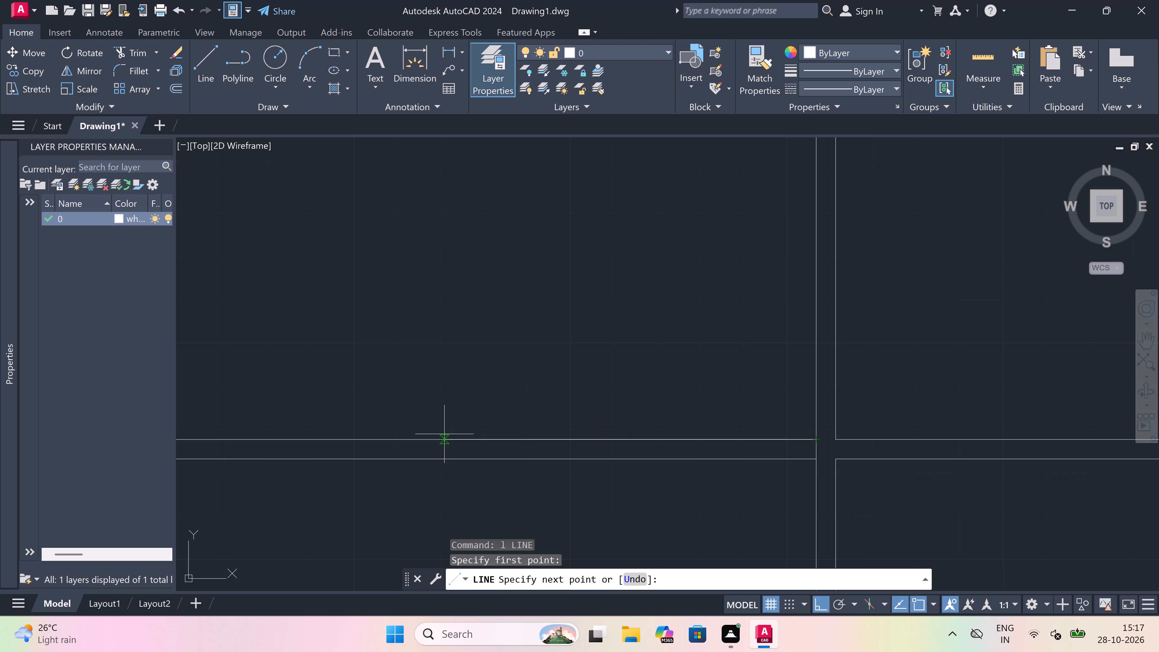
{"action": "key", "text": "7"}
{"action": "type", "text": "'"}
{"action": "key", "text": "space"}
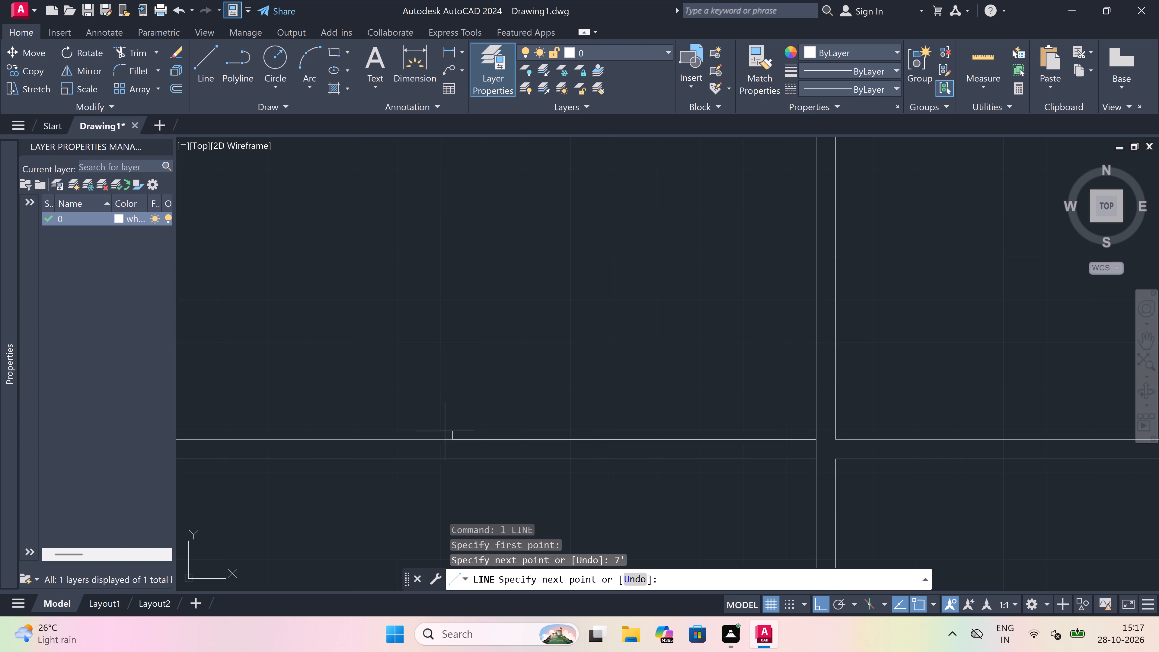
{"action": "key", "text": "5"}
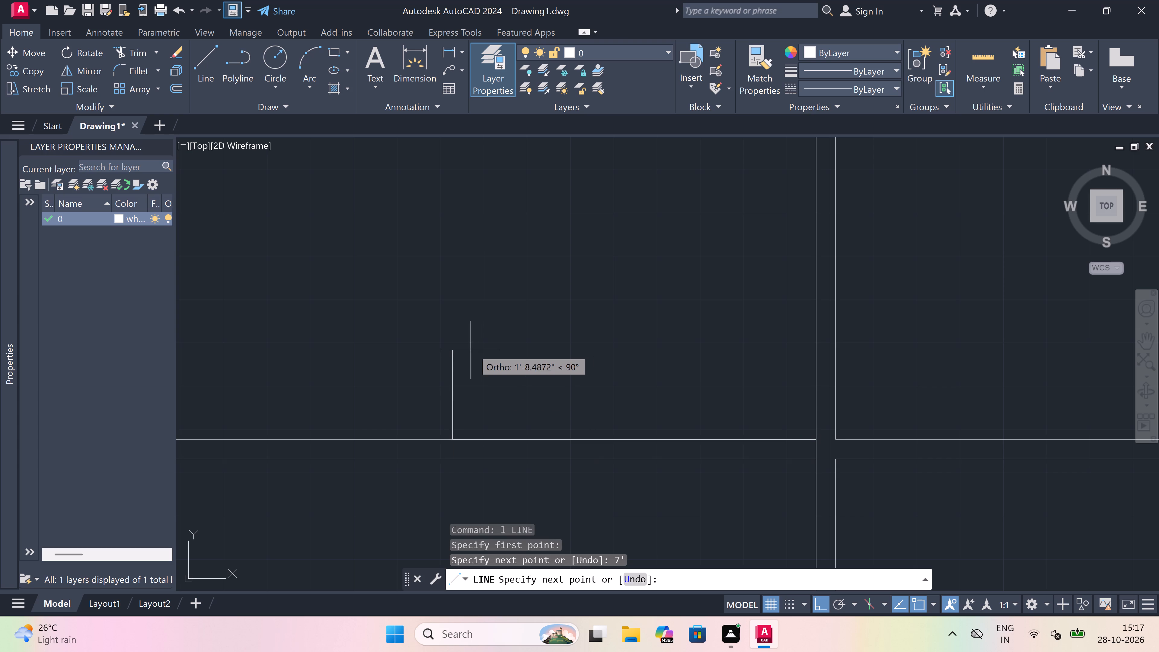
{"action": "key", "text": "apostrophe"}
{"action": "key", "text": "space"}
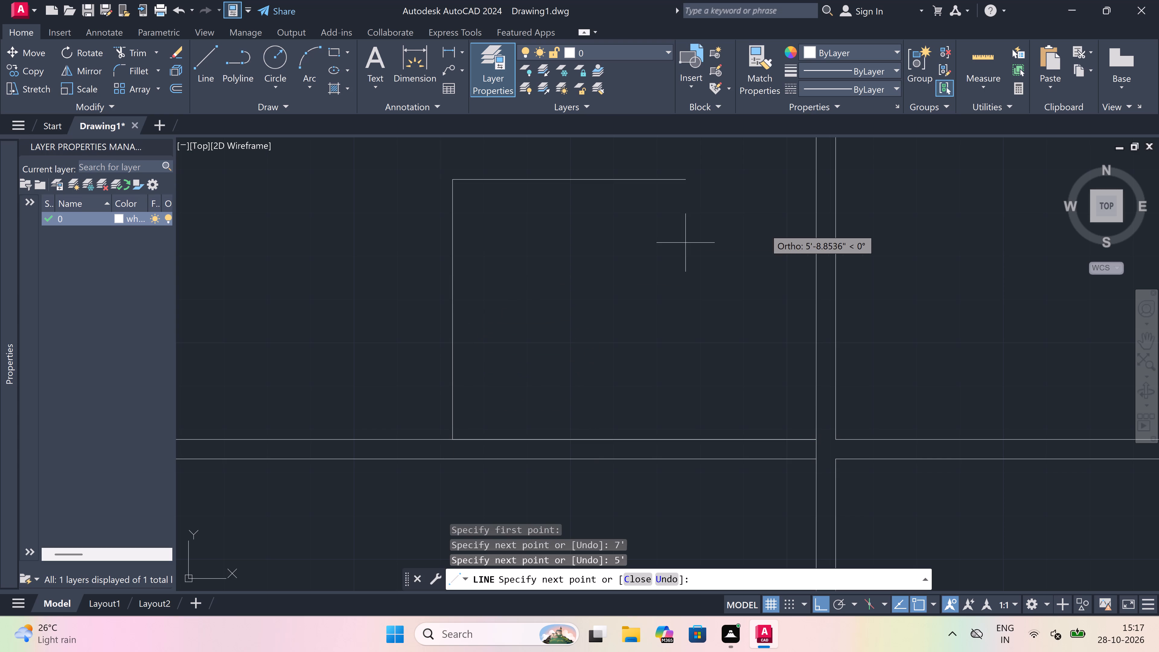
{"action": "left_click", "coordinate": [813, 181]}
Draw the room's outer wall lines 4.5" outside its top and left sides, ending on the central space's bottom wall.
{"action": "scroll", "coordinate": [481, 400], "scroll_direction": "down", "scroll_amount": 2}
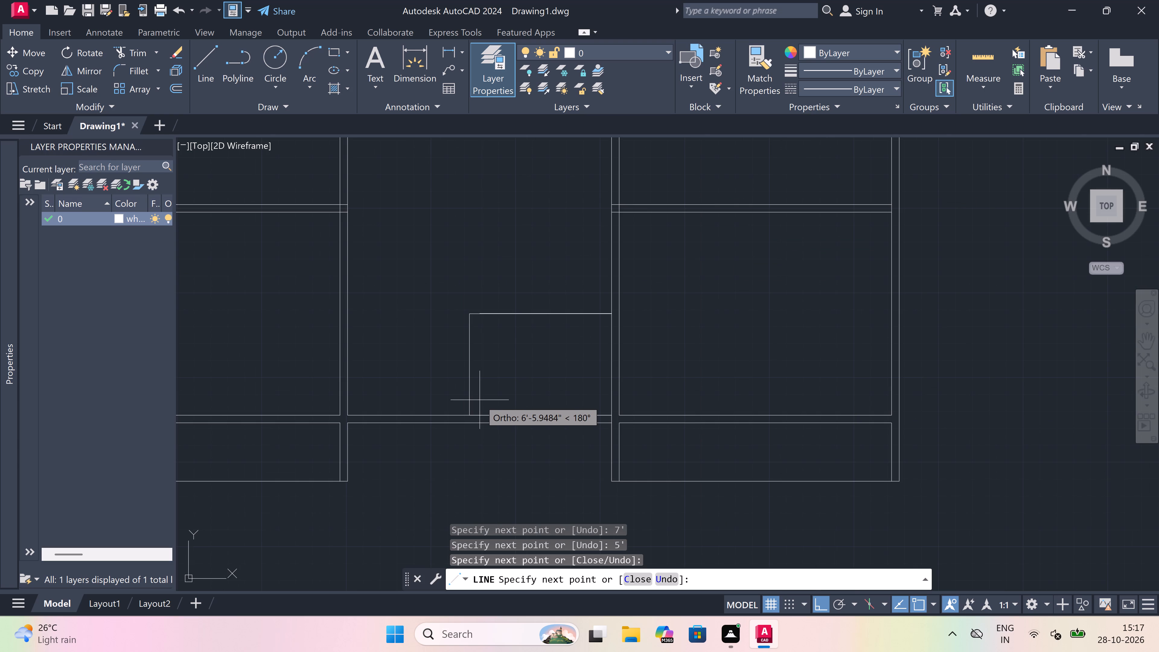
{"action": "scroll", "coordinate": [480, 400], "scroll_direction": "down", "scroll_amount": 4}
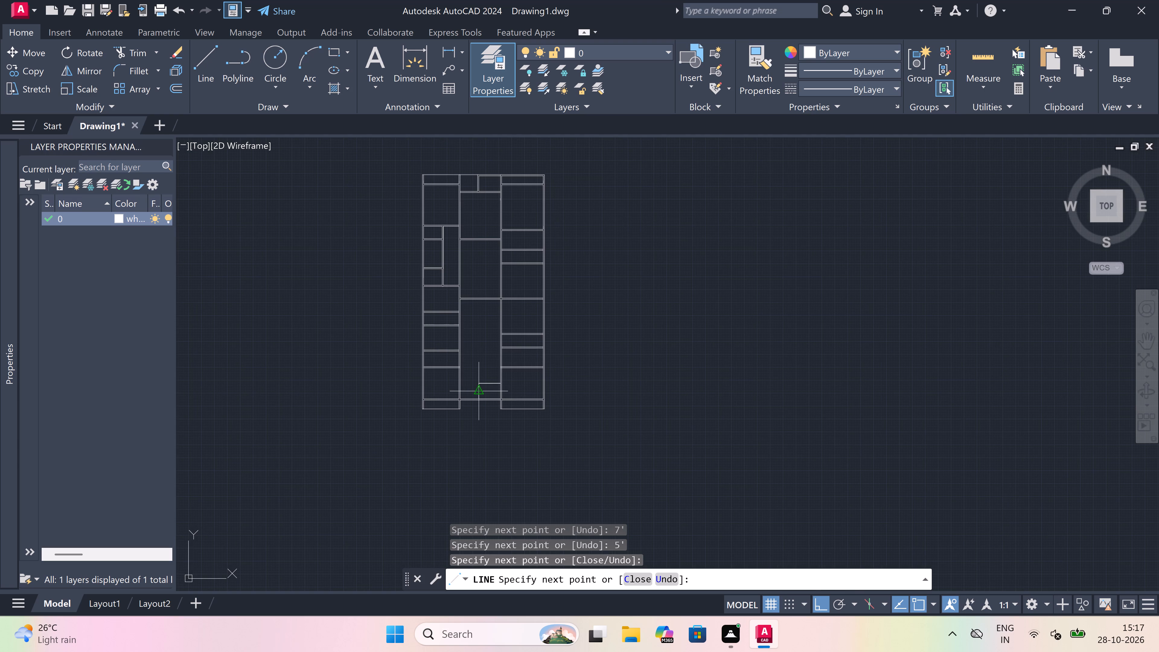
{"action": "scroll", "coordinate": [481, 390], "scroll_direction": "up", "scroll_amount": 5}
{"action": "scroll", "coordinate": [481, 390], "scroll_direction": "down", "scroll_amount": 4}
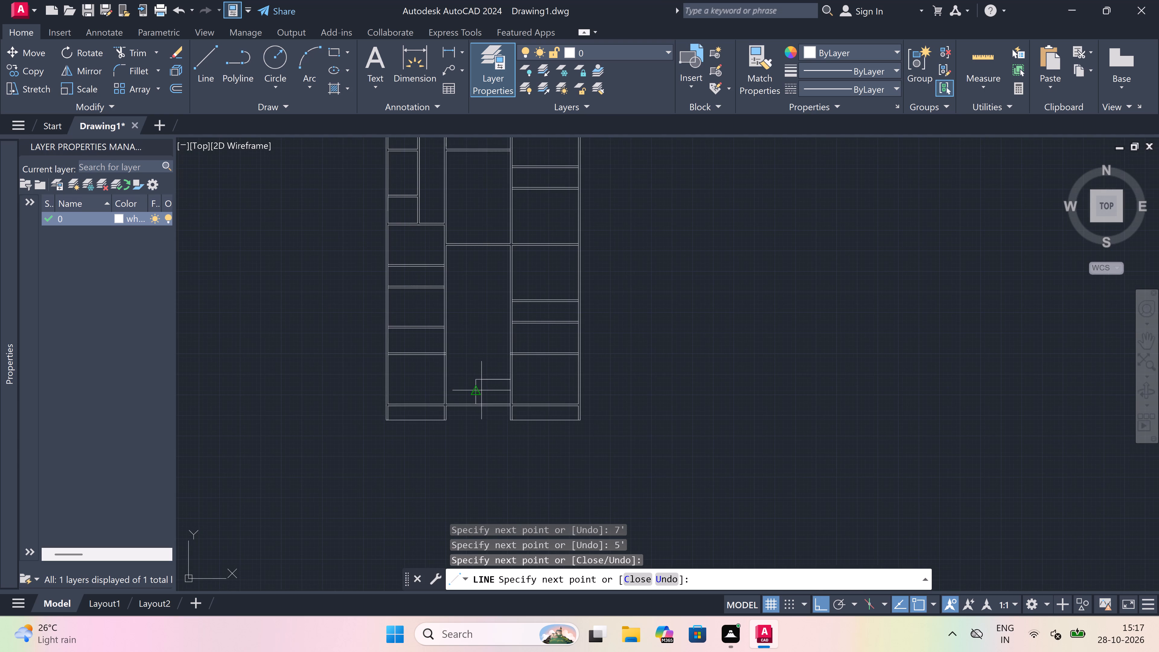
{"action": "scroll", "coordinate": [481, 390], "scroll_direction": "down", "scroll_amount": 1}
{"action": "scroll", "coordinate": [482, 390], "scroll_direction": "up", "scroll_amount": 5}
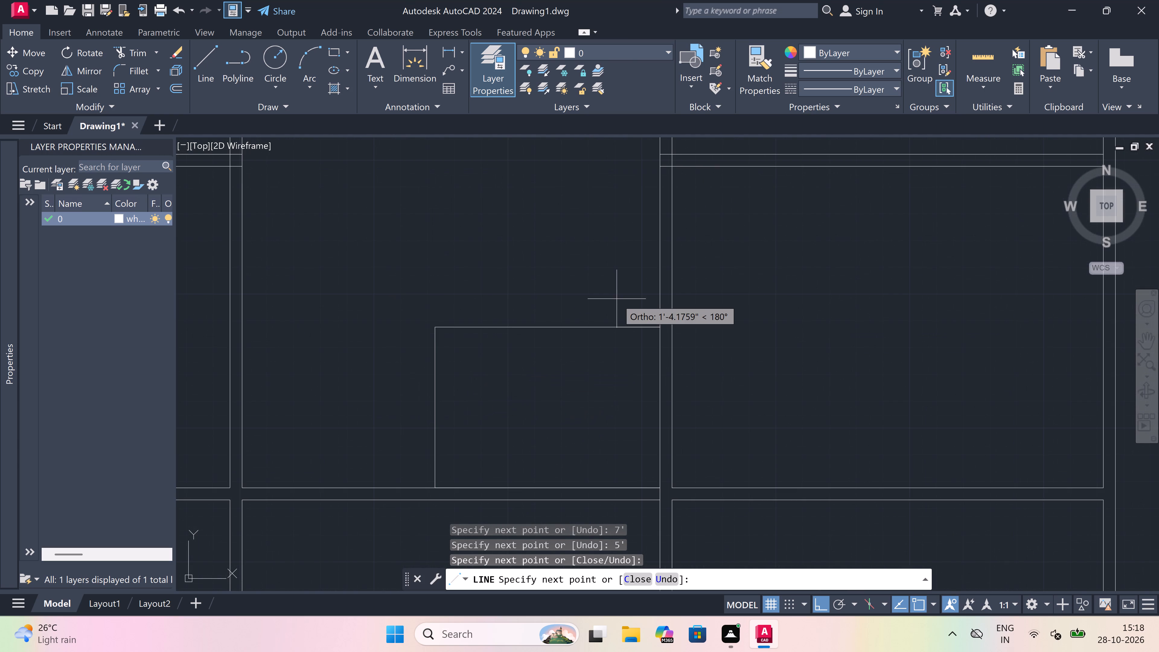
{"action": "type", "text": "4.5\""}
{"action": "key", "text": "space"}
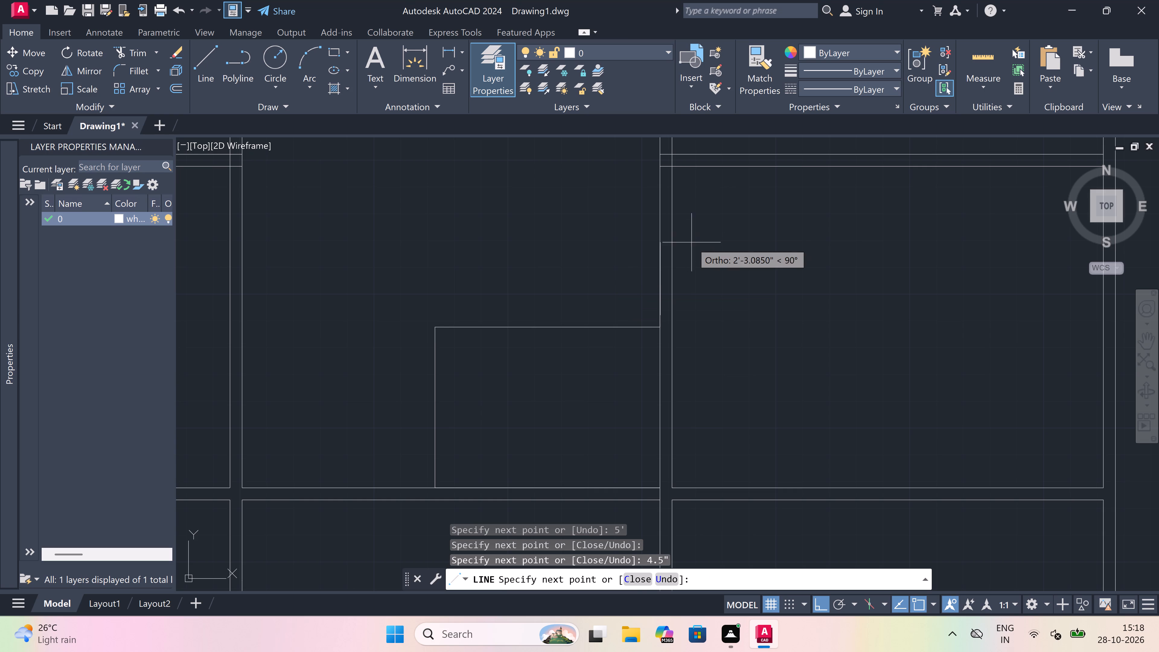
{"action": "scroll", "coordinate": [426, 314], "scroll_direction": "up", "scroll_amount": 2}
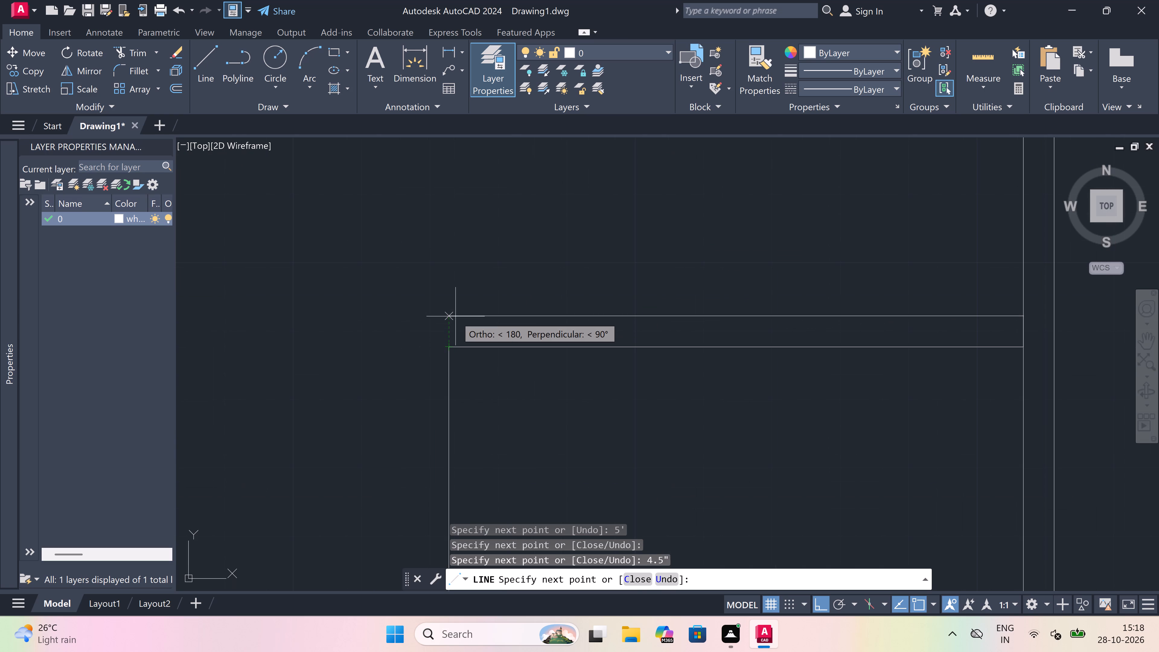
{"action": "left_click_drag", "start_coordinate": [455, 315], "coordinate": [432, 314]}
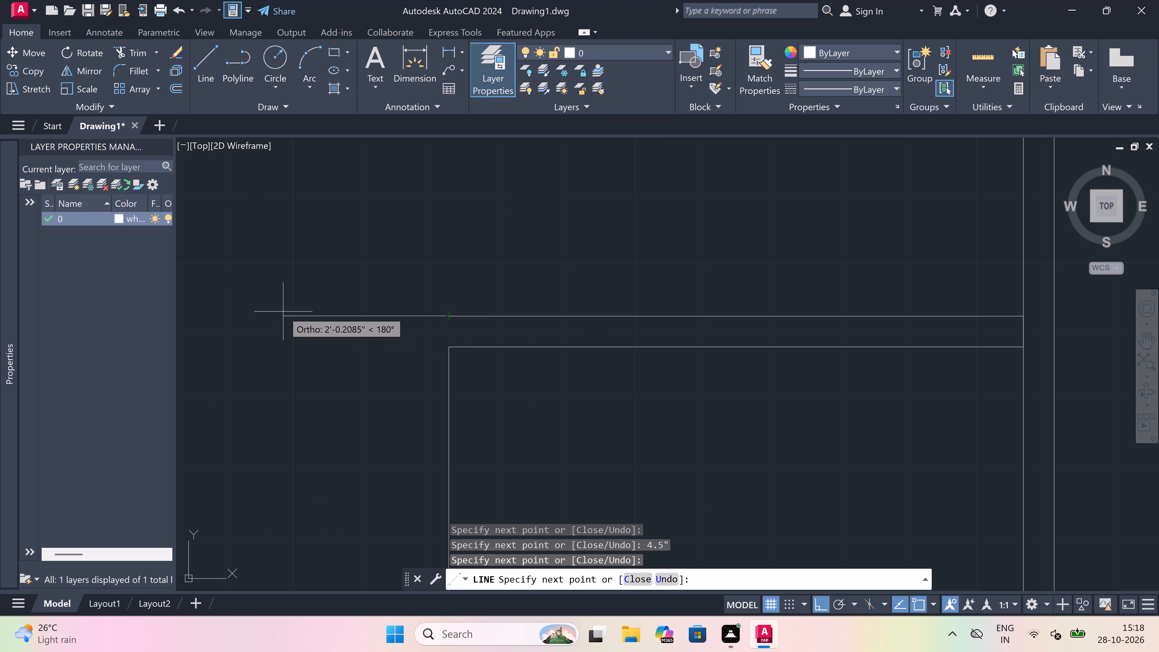
{"action": "type", "text": "4.5\""}
{"action": "key", "text": "space"}
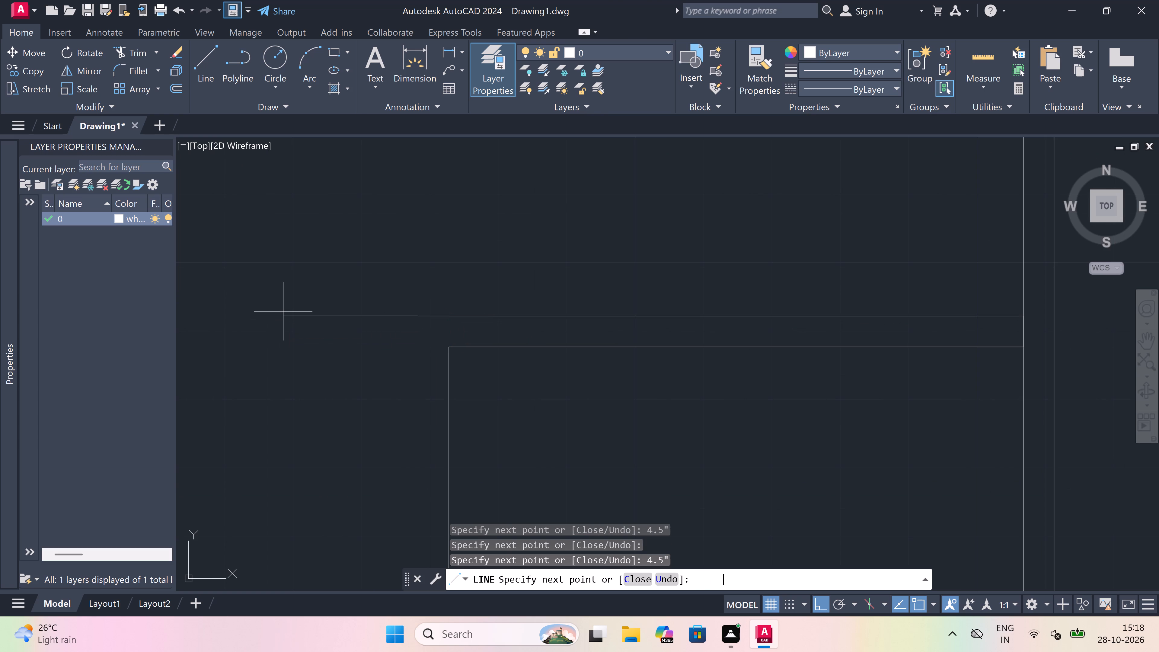
{"action": "scroll", "coordinate": [283, 307], "scroll_direction": "down", "scroll_amount": 5}
{"action": "scroll", "coordinate": [295, 323], "scroll_direction": "up", "scroll_amount": 3}
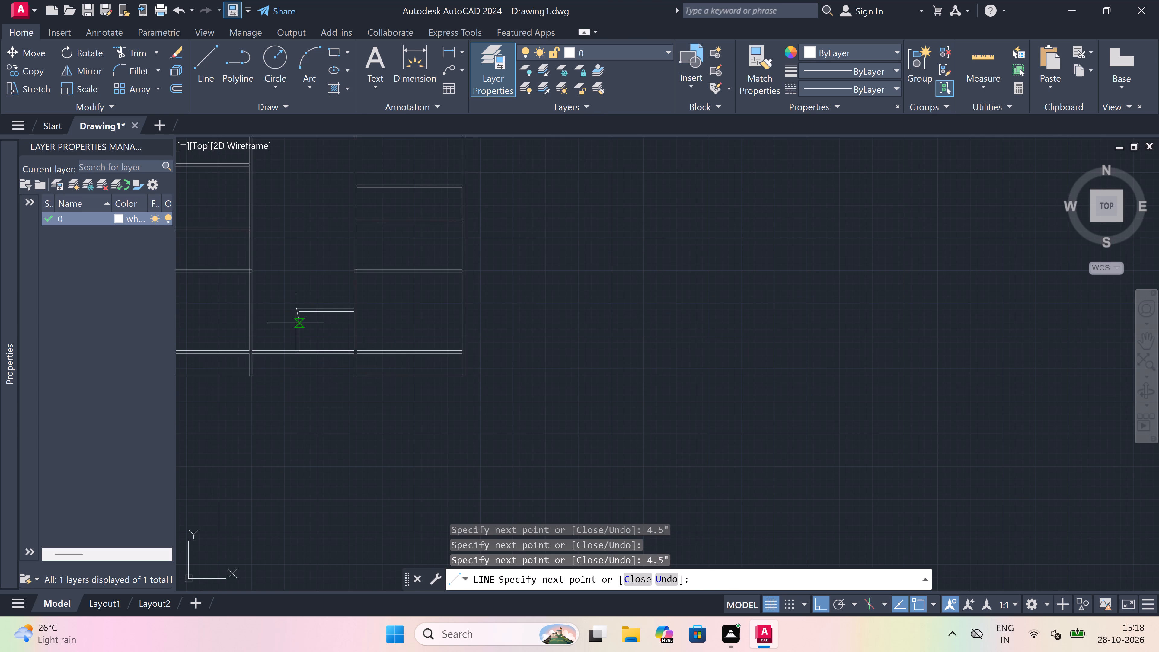
{"action": "scroll", "coordinate": [295, 435], "scroll_direction": "up", "scroll_amount": 3}
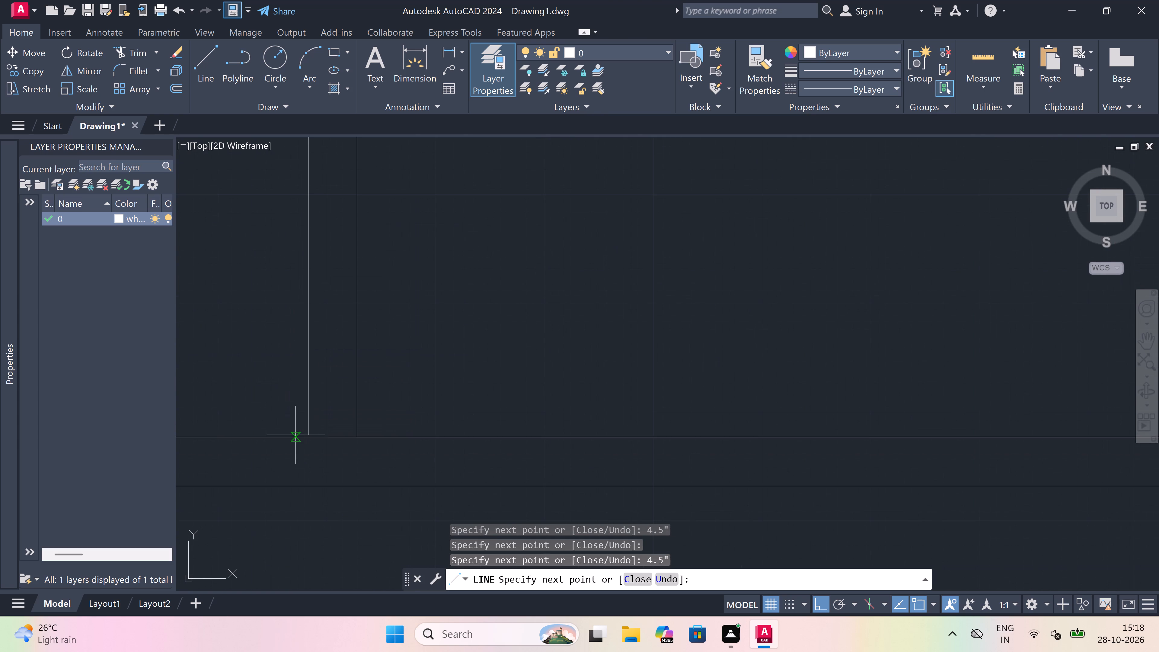
{"action": "left_click", "coordinate": [314, 435]}
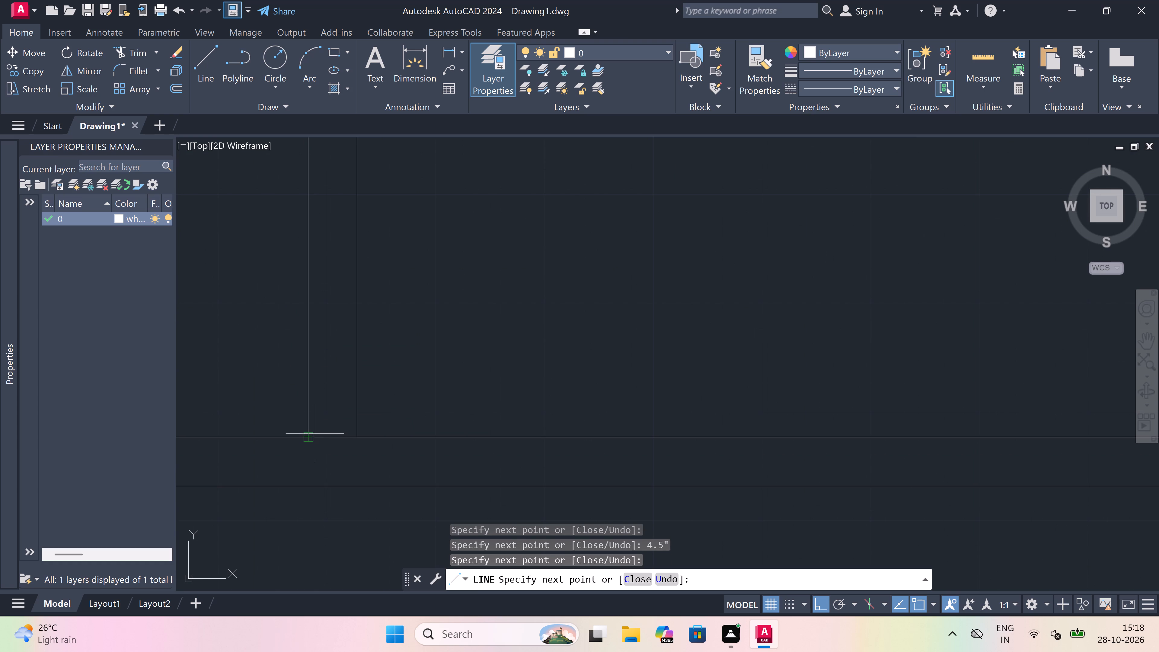
{"action": "key", "text": "Escape"}
Trim the right wall's line segments crossing the junctions with the bottom wall and the new room's top wall.
{"action": "scroll", "coordinate": [317, 424], "scroll_direction": "down", "scroll_amount": 4}
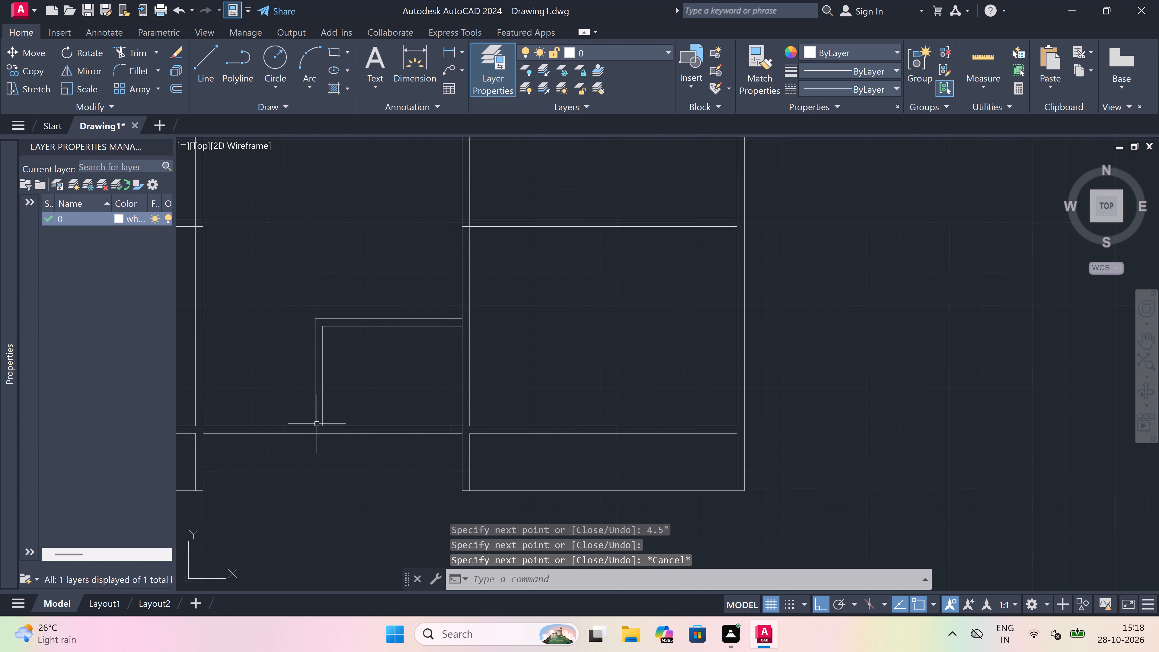
{"action": "scroll", "coordinate": [317, 424], "scroll_direction": "down", "scroll_amount": 1}
{"action": "scroll", "coordinate": [383, 425], "scroll_direction": "up", "scroll_amount": 1}
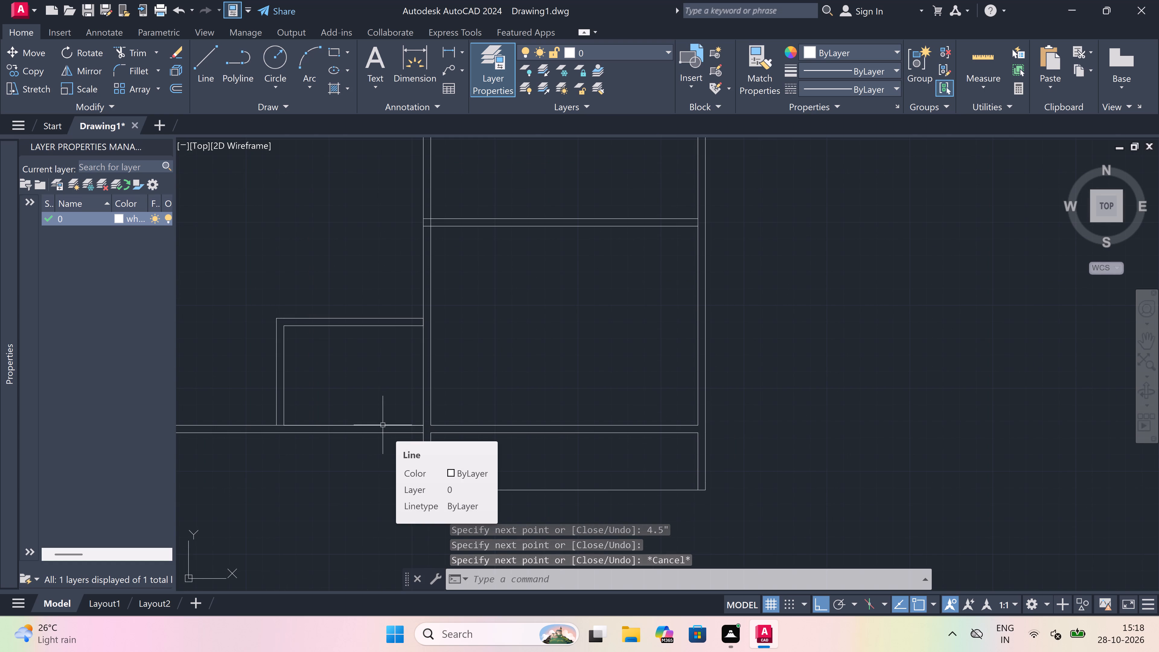
{"action": "scroll", "coordinate": [383, 425], "scroll_direction": "up", "scroll_amount": 1}
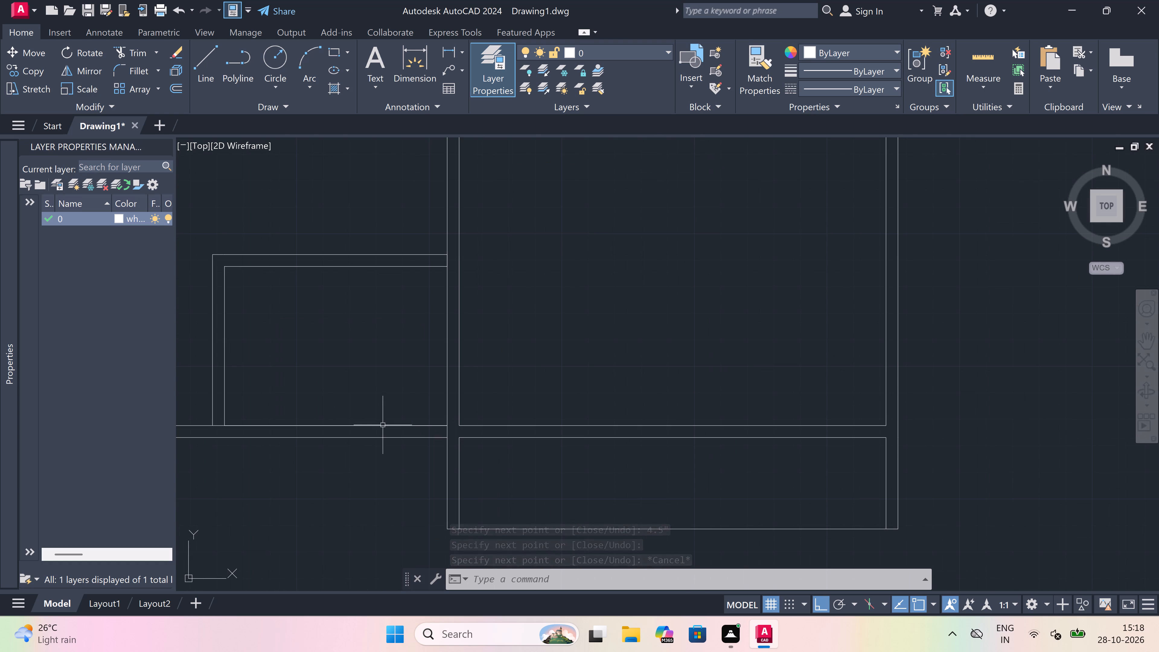
{"action": "type", "text": "tr"}
{"action": "key", "text": "space"}
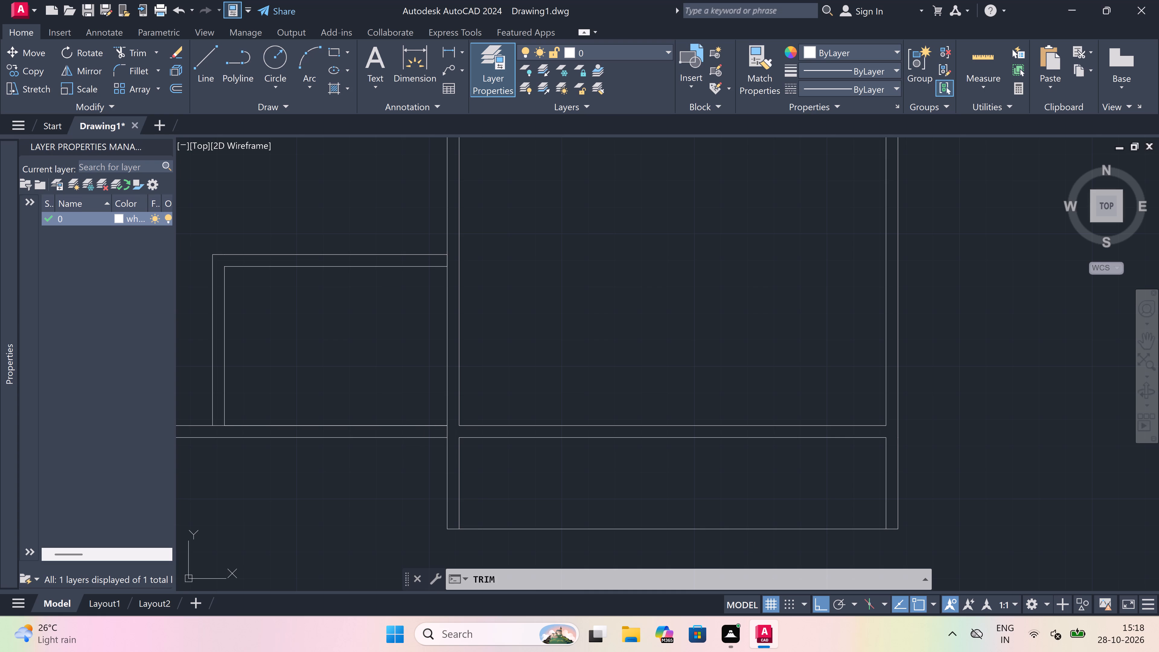
{"action": "scroll", "coordinate": [435, 438], "scroll_direction": "up", "scroll_amount": 2}
{"action": "left_click", "coordinate": [448, 424]}
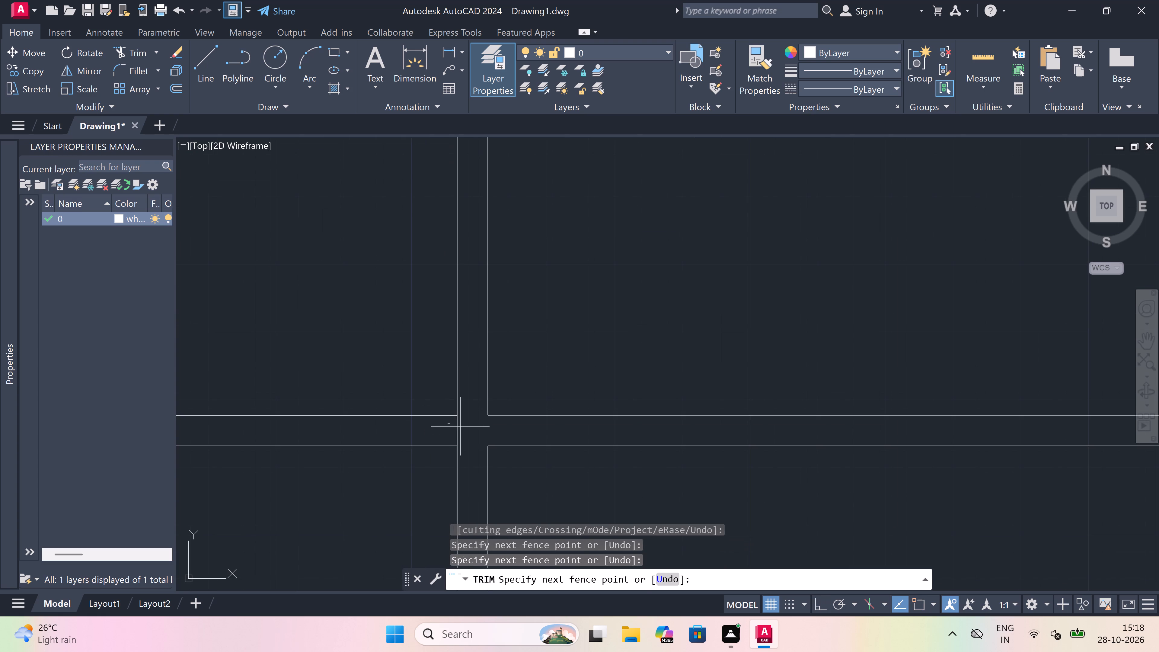
{"action": "left_click", "coordinate": [462, 427]}
{"action": "scroll", "coordinate": [462, 426], "scroll_direction": "down", "scroll_amount": 2}
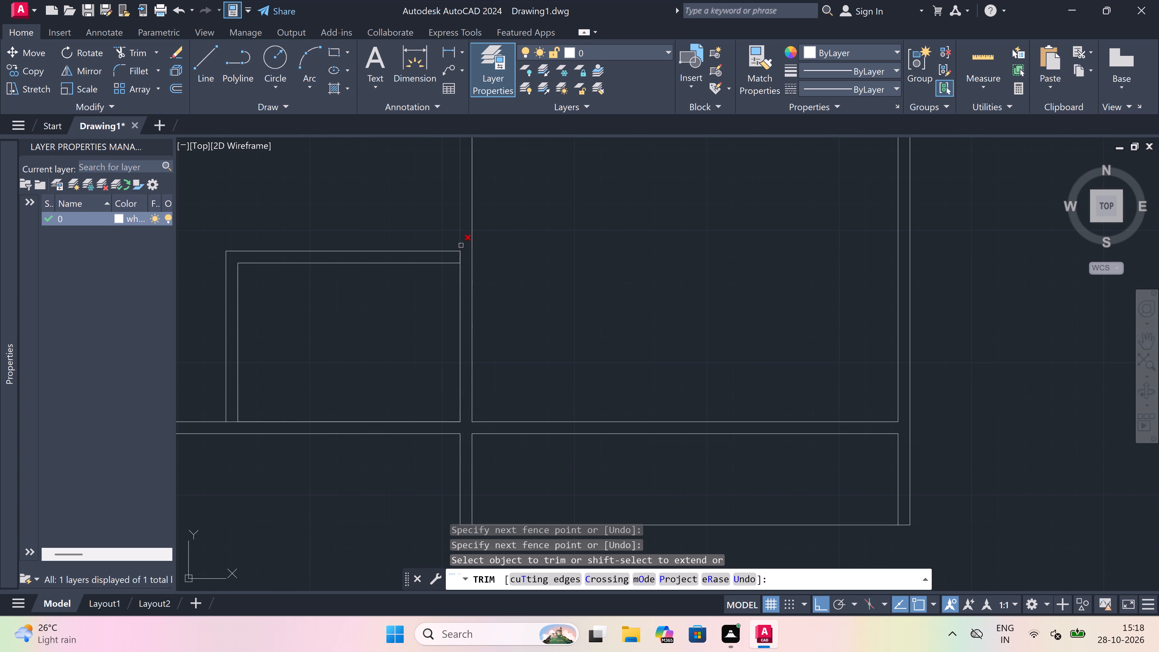
{"action": "scroll", "coordinate": [458, 250], "scroll_direction": "up", "scroll_amount": 2}
{"action": "left_click", "coordinate": [454, 268]}
{"action": "left_click", "coordinate": [464, 270]}
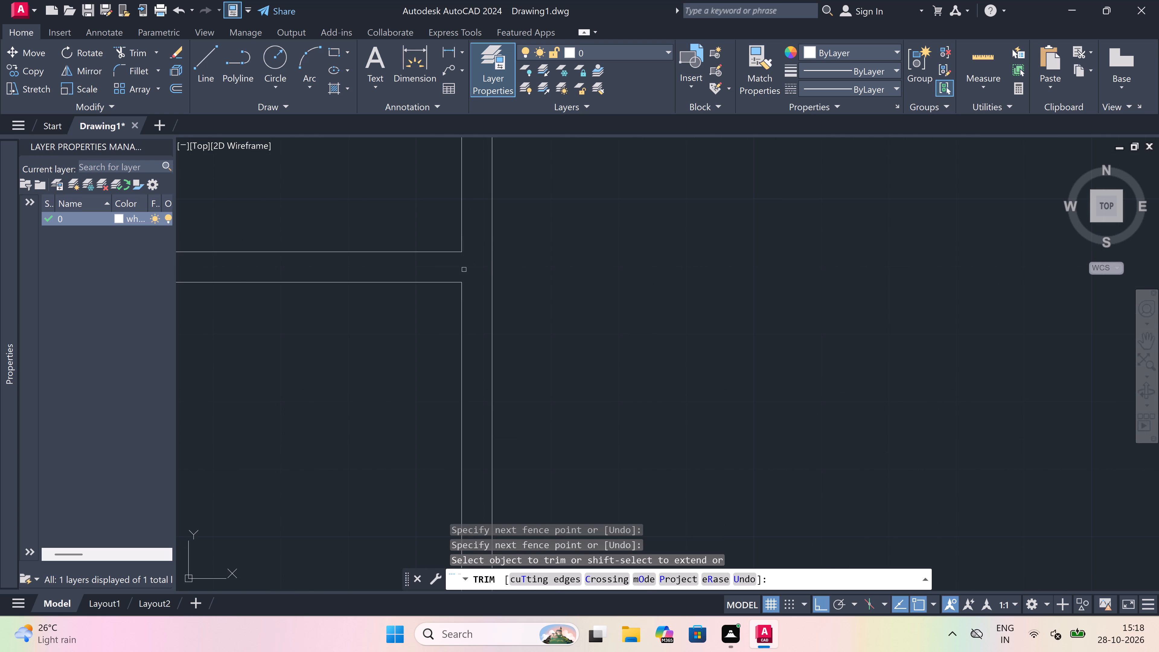
Trim the bottom wall's line segment between the two lines of the new room's left wall.
{"action": "scroll", "coordinate": [464, 270], "scroll_direction": "down", "scroll_amount": 5}
{"action": "scroll", "coordinate": [353, 318], "scroll_direction": "up", "scroll_amount": 3}
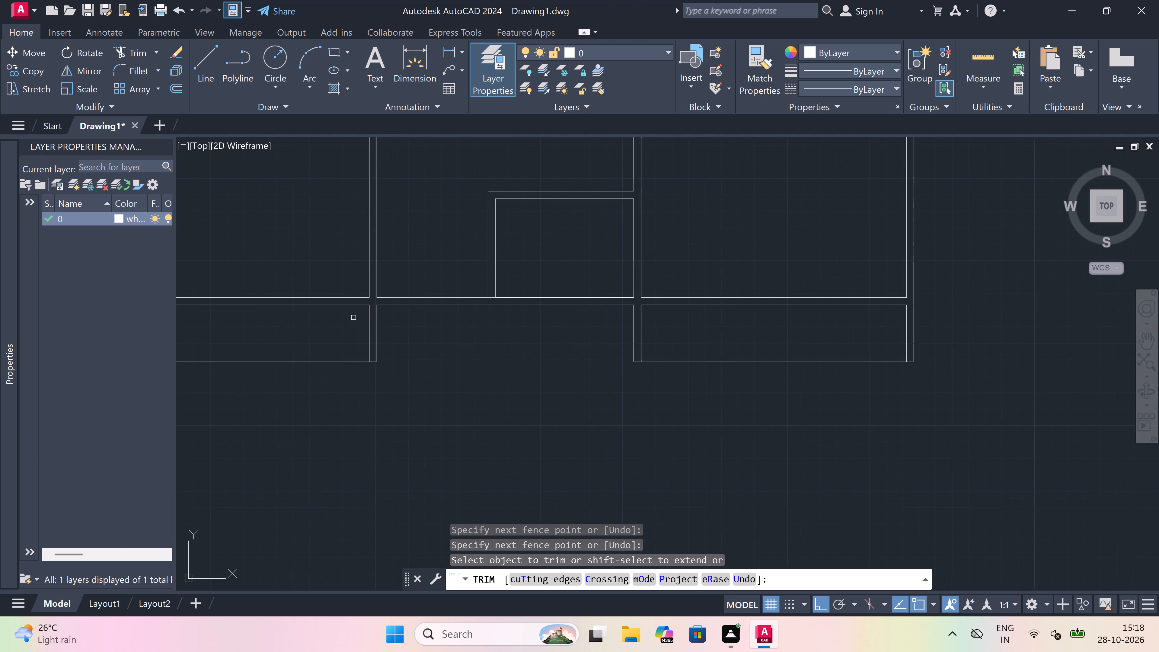
{"action": "scroll", "coordinate": [575, 288], "scroll_direction": "up", "scroll_amount": 2}
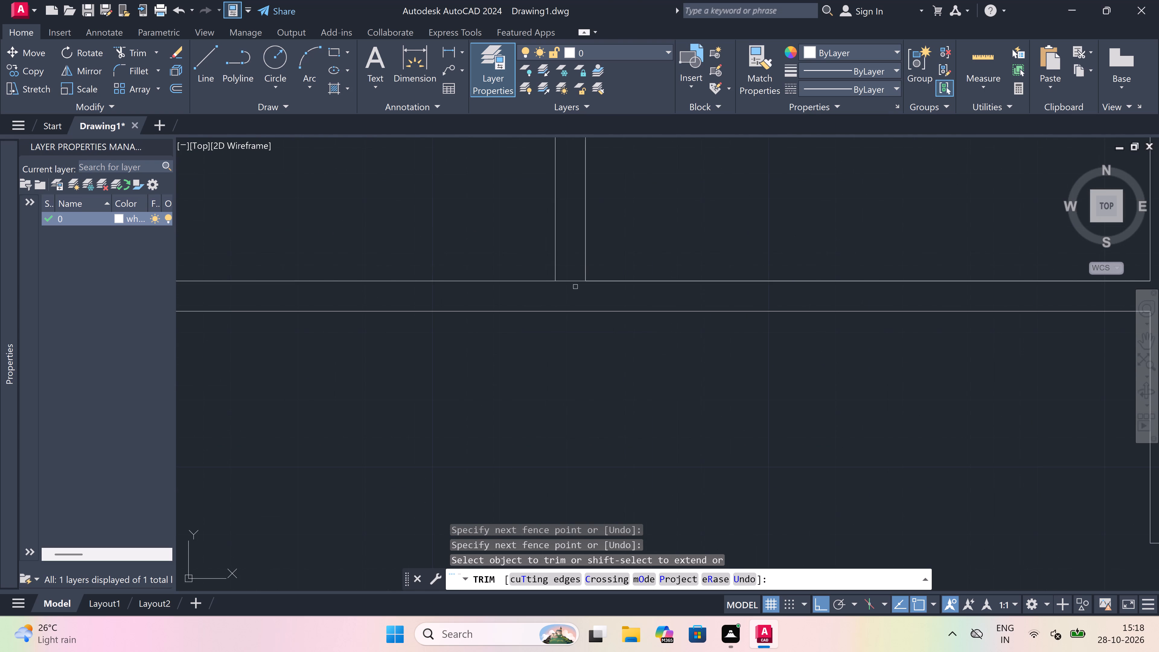
{"action": "left_click", "coordinate": [574, 285]}
{"action": "left_click", "coordinate": [572, 273]}
{"action": "key", "text": "Escape"}
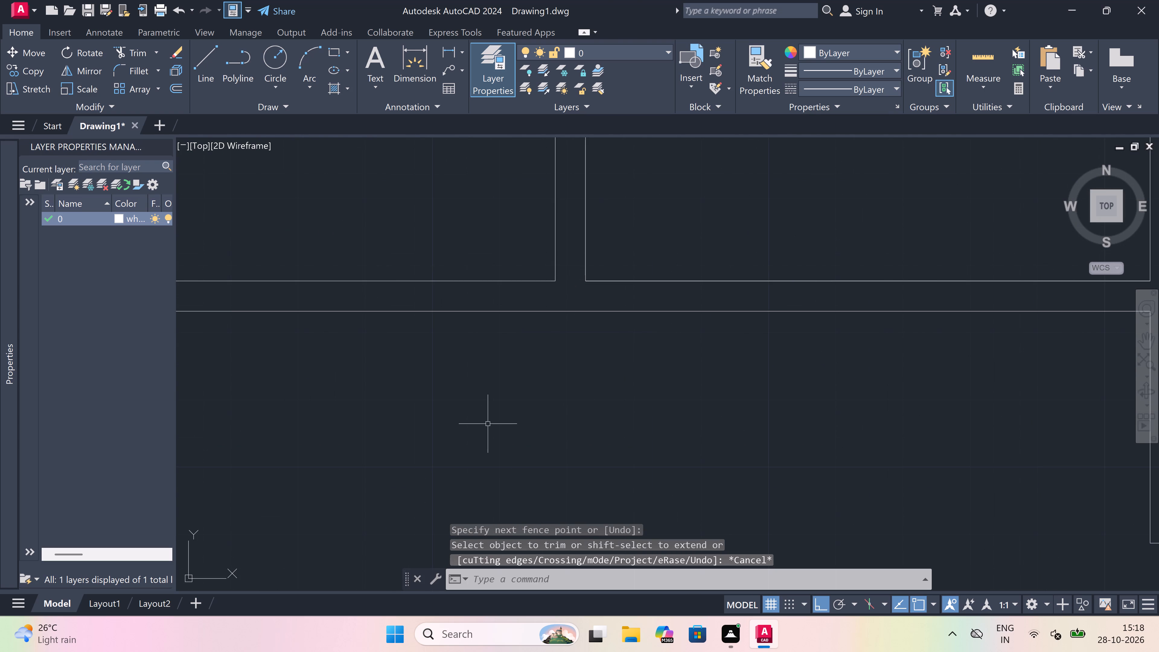
Extend both lines of the new room's top wall across to the central space's left wall.
{"action": "scroll", "coordinate": [449, 447], "scroll_direction": "down", "scroll_amount": 5}
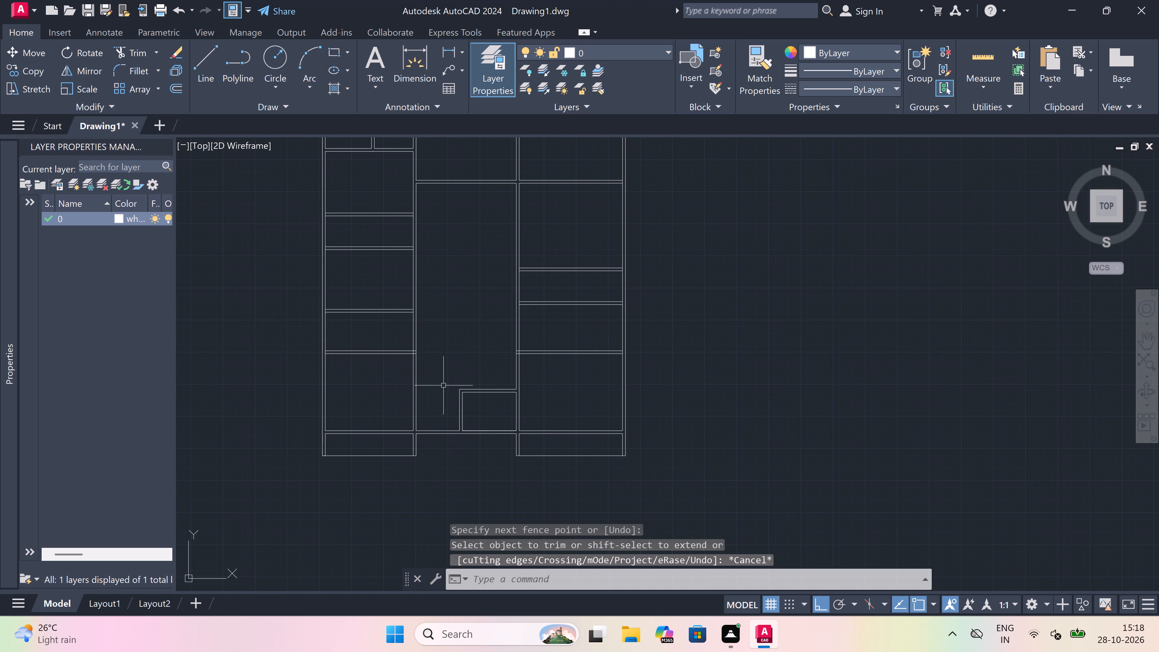
{"action": "scroll", "coordinate": [443, 385], "scroll_direction": "up", "scroll_amount": 2}
{"action": "key", "text": "e"}
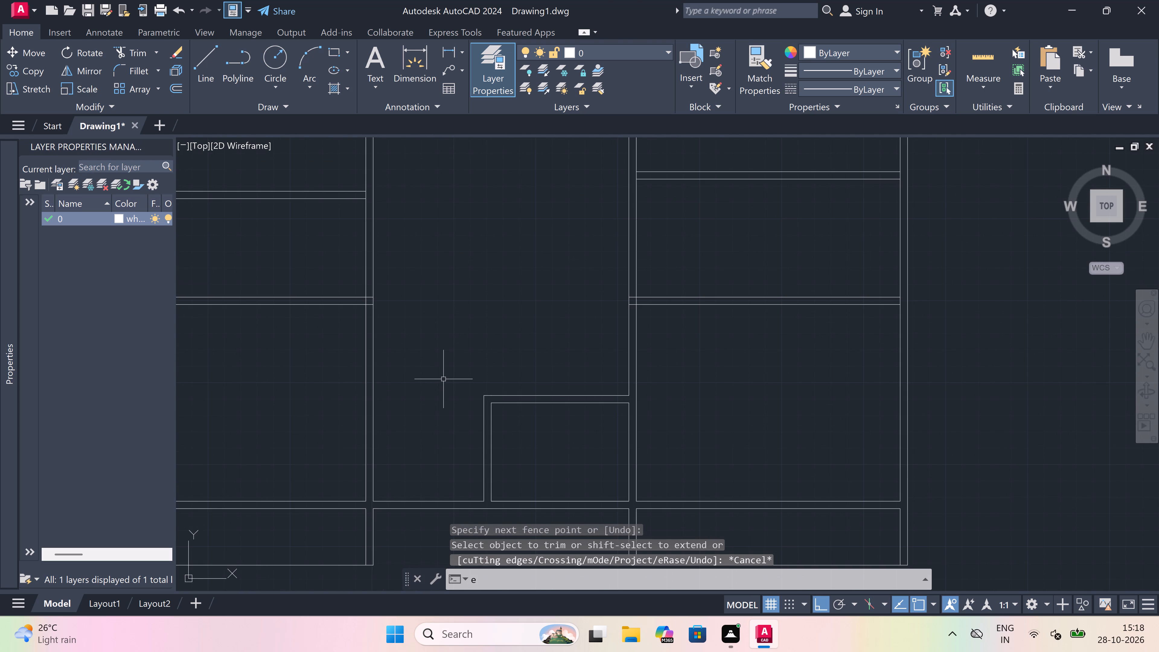
{"action": "key", "text": "x"}
{"action": "key", "text": "space"}
{"action": "left_click", "coordinate": [510, 384]}
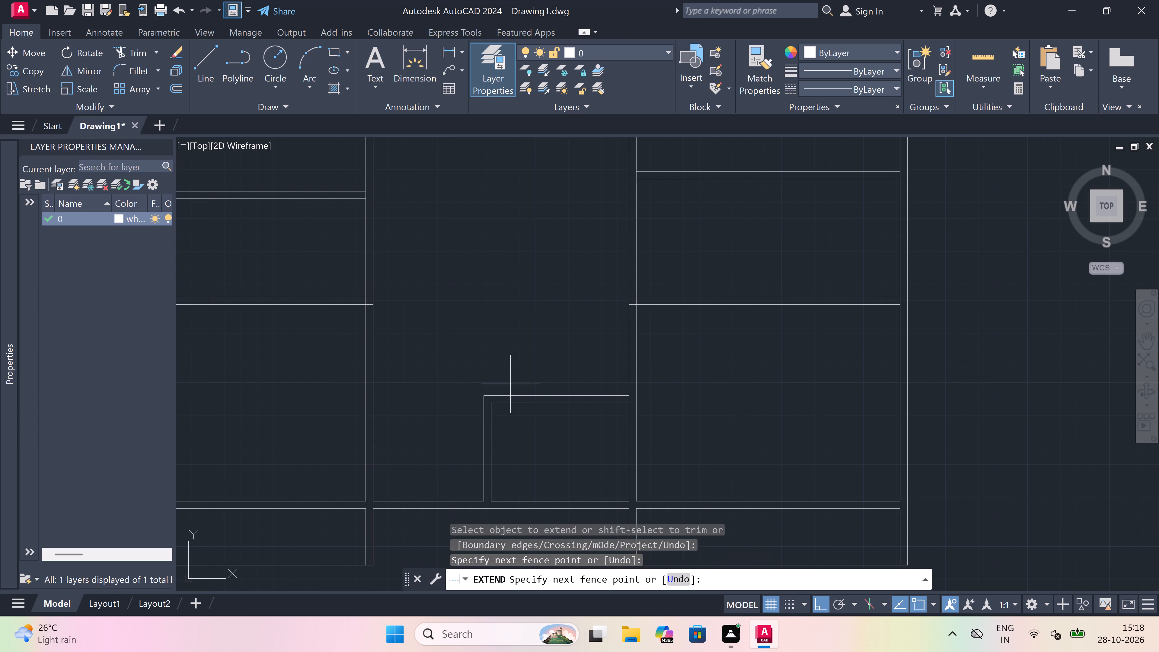
{"action": "left_click_drag", "start_coordinate": [500, 446], "coordinate": [501, 436]}
{"action": "left_click", "coordinate": [516, 371]}
{"action": "left_click_drag", "start_coordinate": [503, 465], "coordinate": [503, 465]}
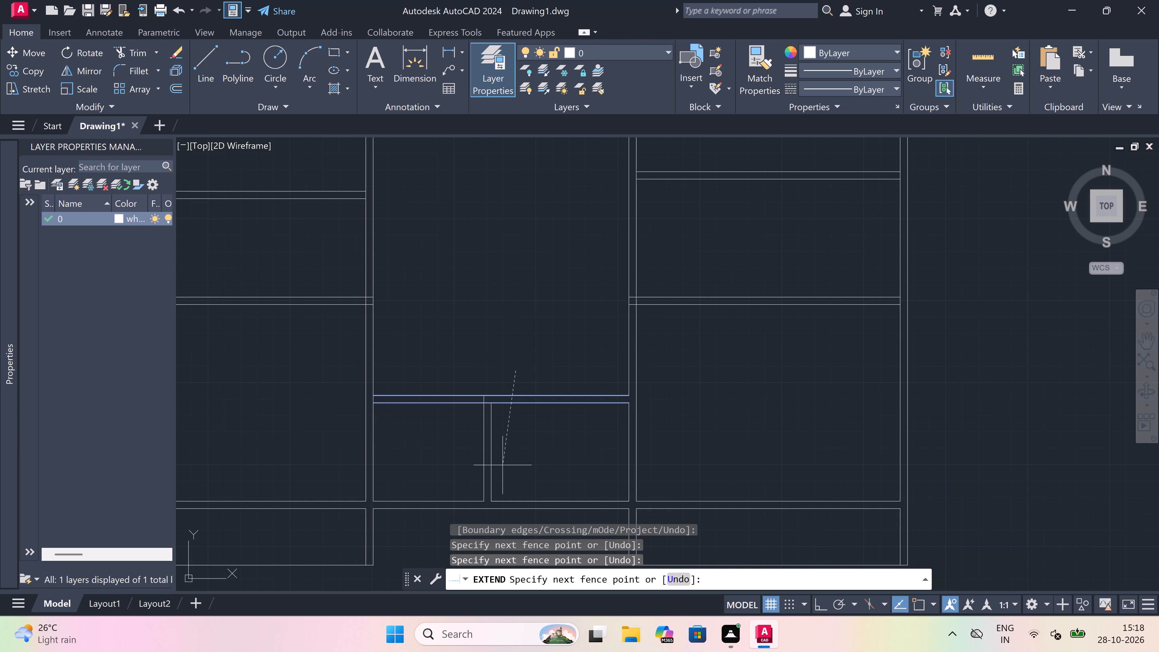
{"action": "left_click_drag", "start_coordinate": [503, 465], "coordinate": [503, 462]}
{"action": "key", "text": "Escape"}
Trim the line segments crossing the junction of the new room's left wall with its extended top wall.
{"action": "type", "text": "tr"}
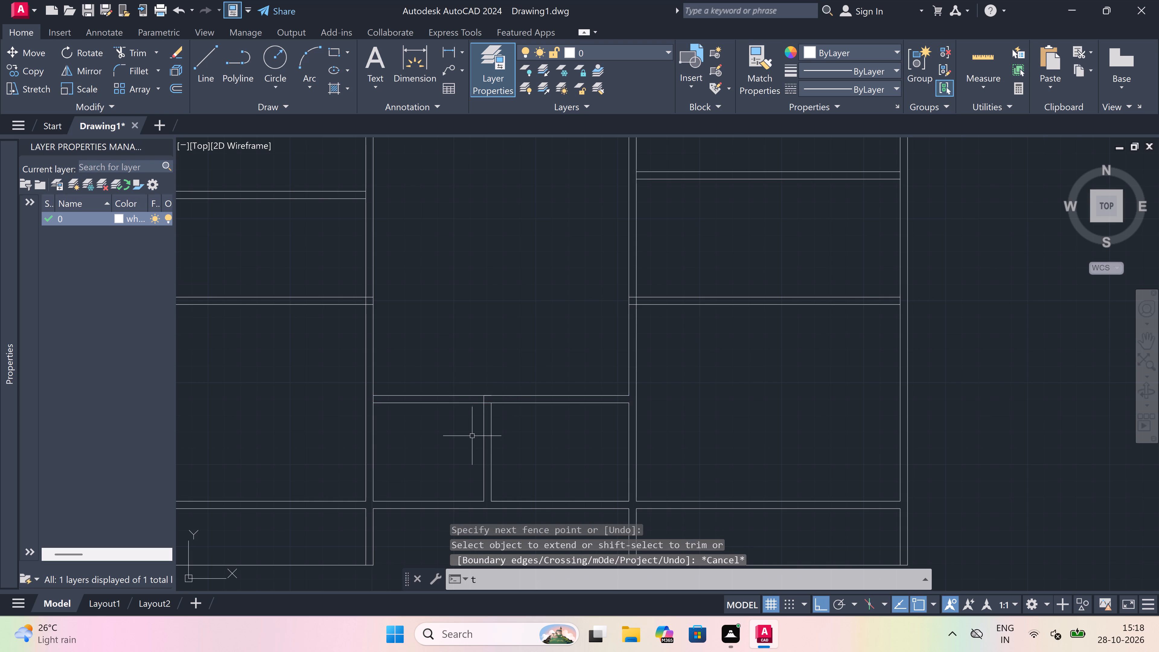
{"action": "key", "text": "space"}
{"action": "scroll", "coordinate": [483, 399], "scroll_direction": "up", "scroll_amount": 2}
{"action": "left_click", "coordinate": [483, 399]}
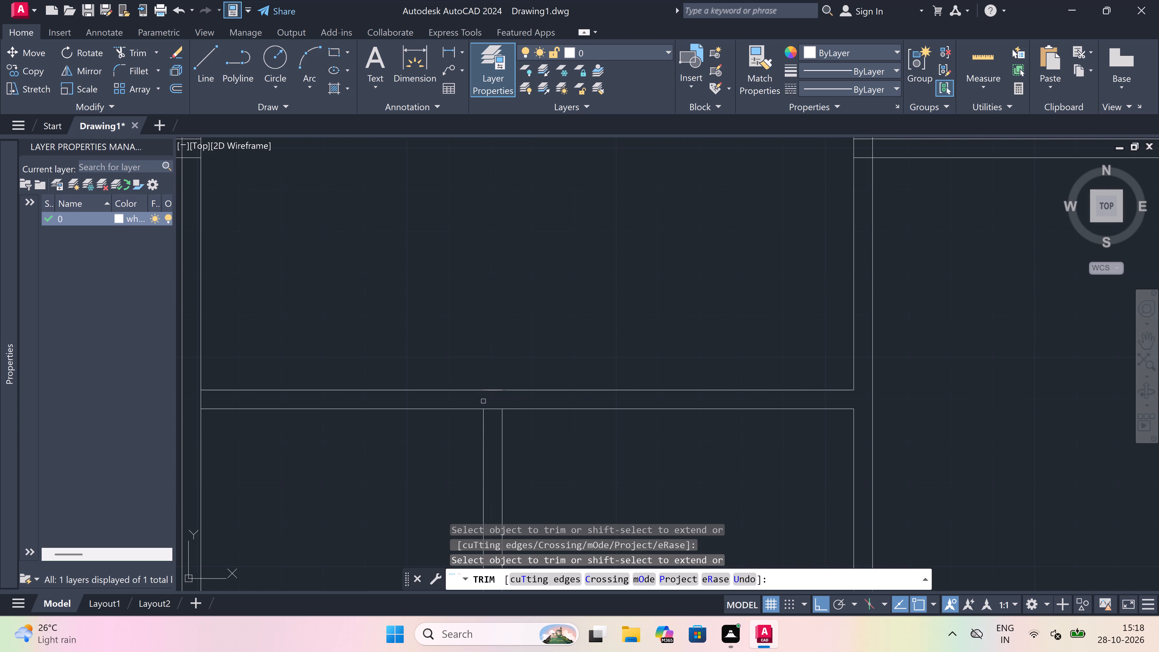
{"action": "left_click", "coordinate": [488, 411]}
{"action": "key", "text": "Escape"}
{"action": "scroll", "coordinate": [491, 420], "scroll_direction": "down", "scroll_amount": 3}
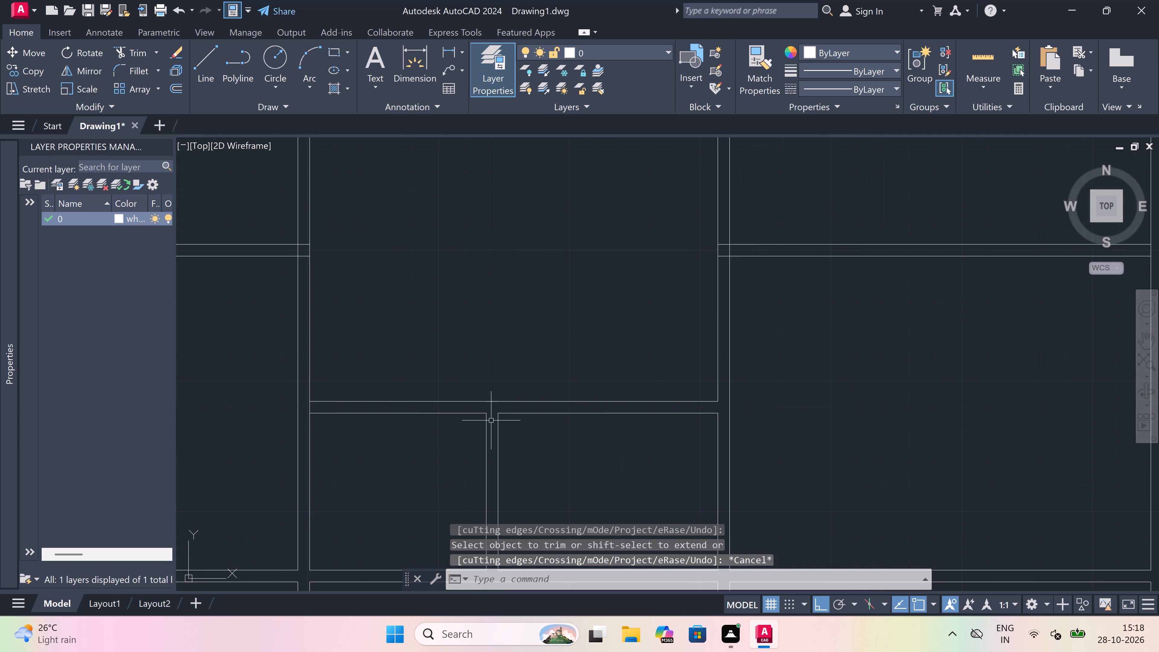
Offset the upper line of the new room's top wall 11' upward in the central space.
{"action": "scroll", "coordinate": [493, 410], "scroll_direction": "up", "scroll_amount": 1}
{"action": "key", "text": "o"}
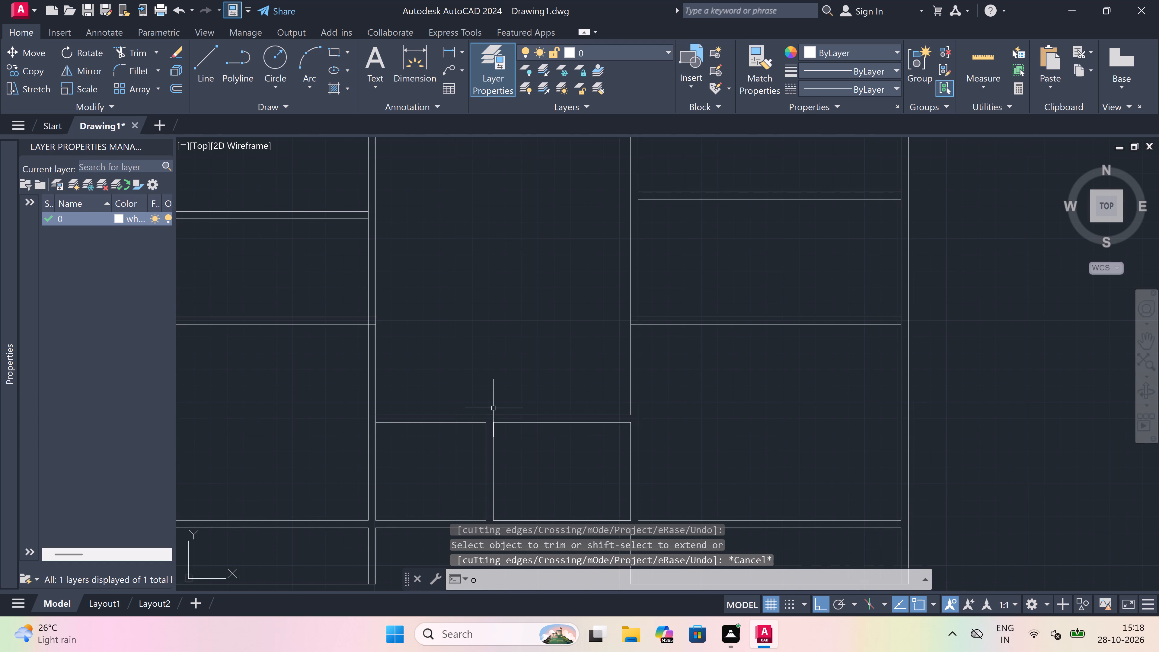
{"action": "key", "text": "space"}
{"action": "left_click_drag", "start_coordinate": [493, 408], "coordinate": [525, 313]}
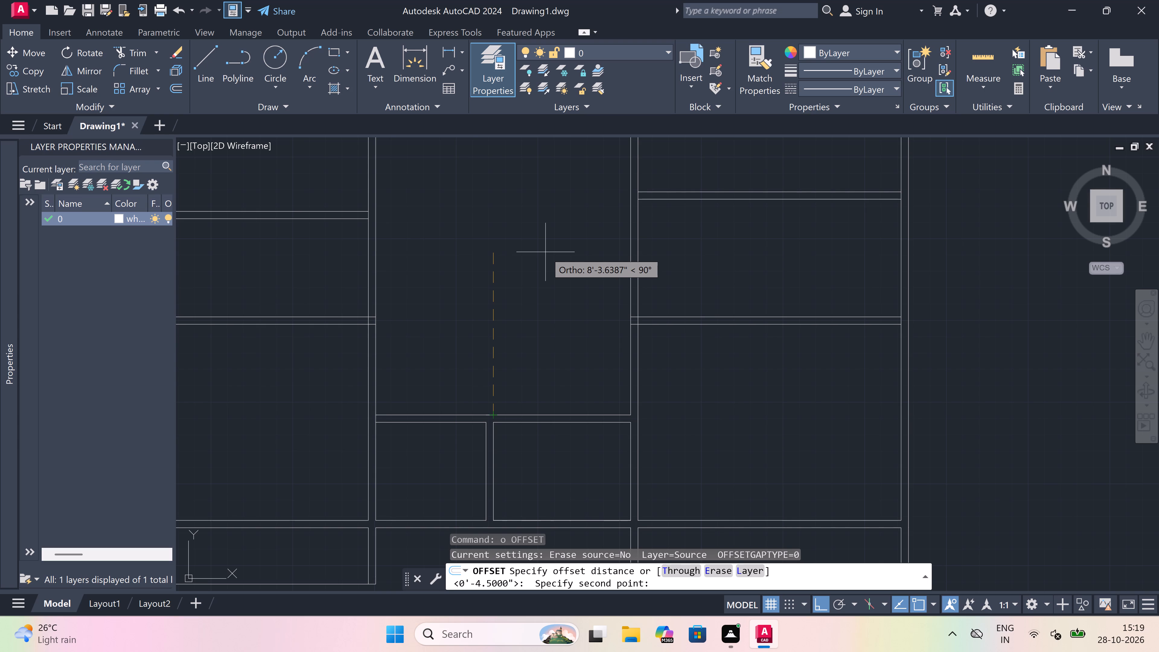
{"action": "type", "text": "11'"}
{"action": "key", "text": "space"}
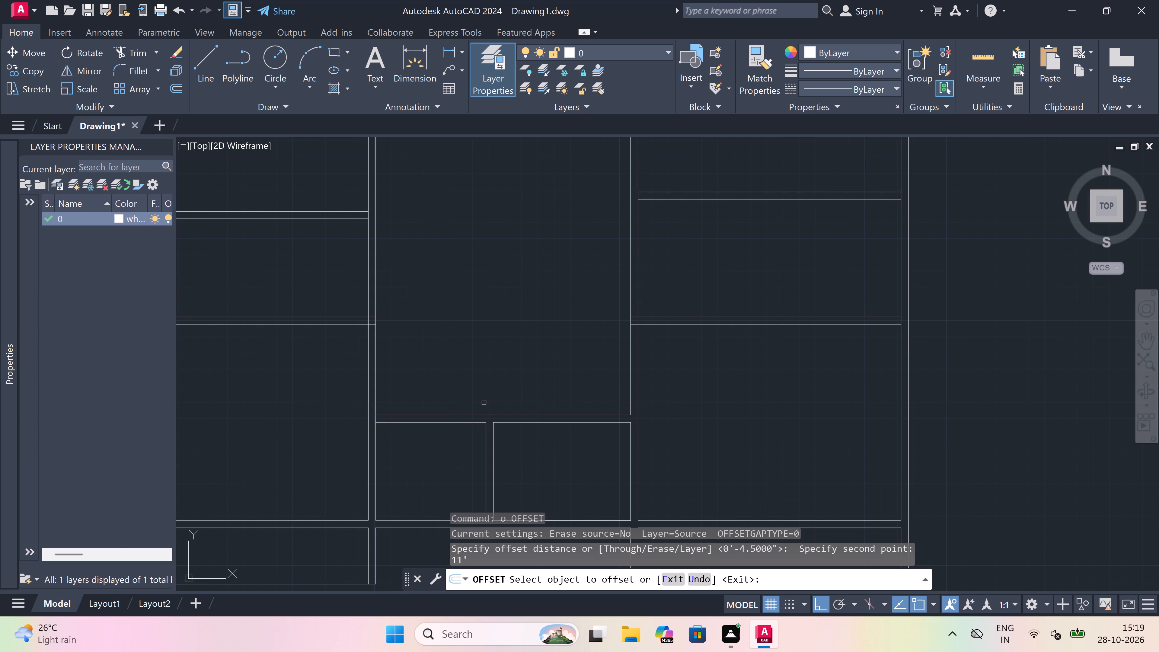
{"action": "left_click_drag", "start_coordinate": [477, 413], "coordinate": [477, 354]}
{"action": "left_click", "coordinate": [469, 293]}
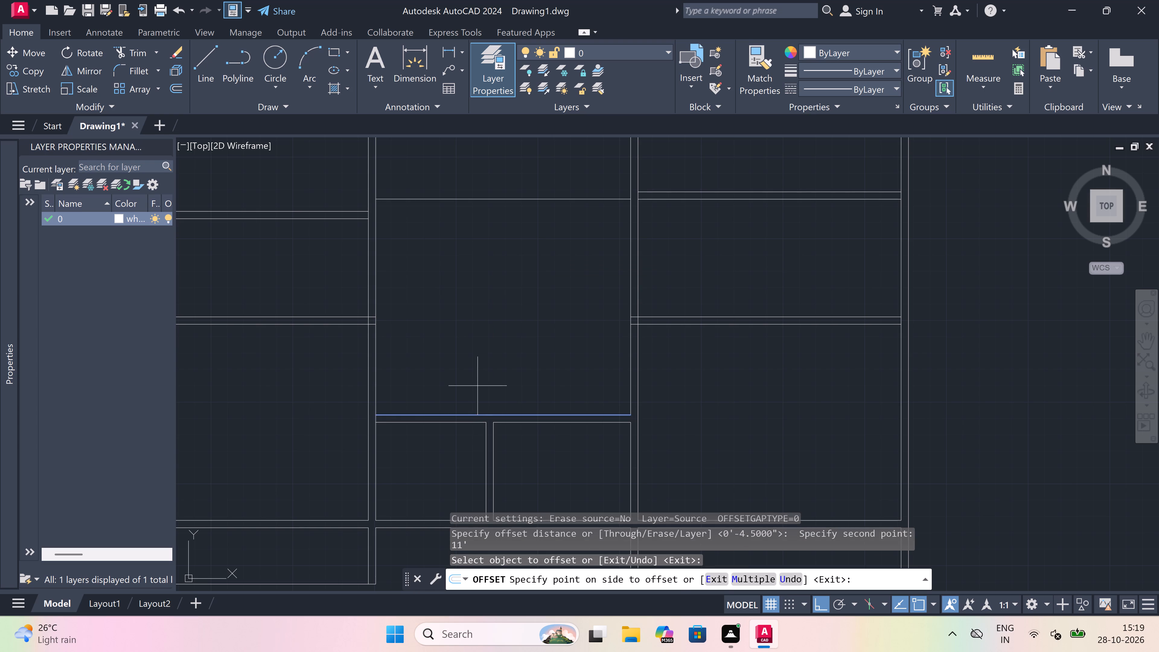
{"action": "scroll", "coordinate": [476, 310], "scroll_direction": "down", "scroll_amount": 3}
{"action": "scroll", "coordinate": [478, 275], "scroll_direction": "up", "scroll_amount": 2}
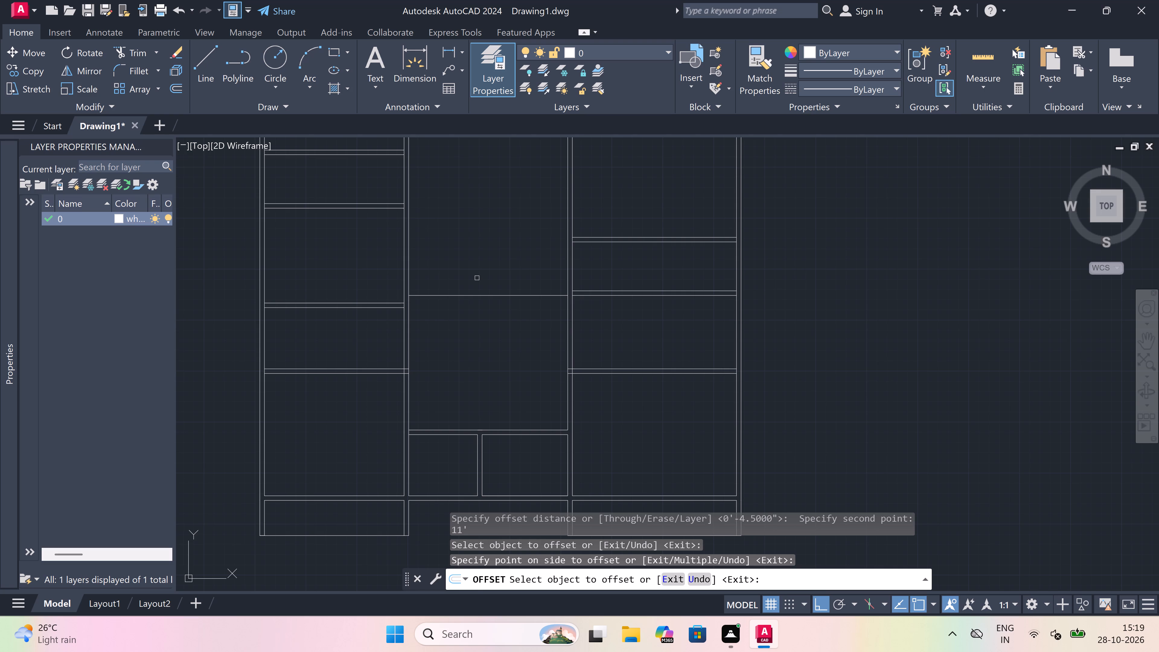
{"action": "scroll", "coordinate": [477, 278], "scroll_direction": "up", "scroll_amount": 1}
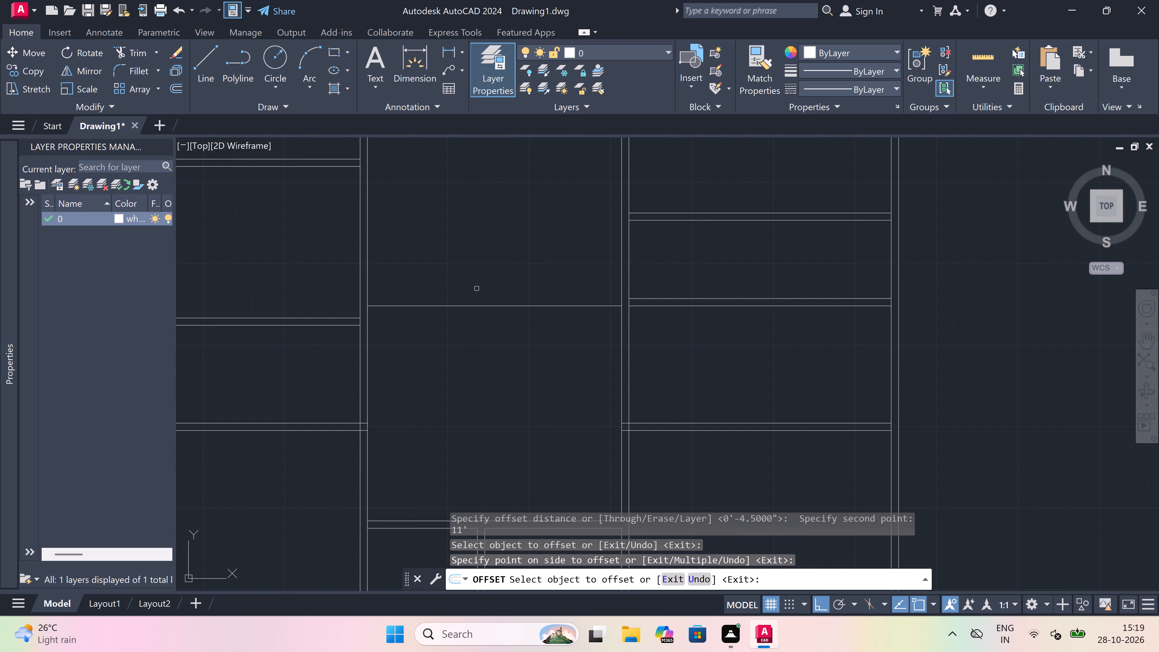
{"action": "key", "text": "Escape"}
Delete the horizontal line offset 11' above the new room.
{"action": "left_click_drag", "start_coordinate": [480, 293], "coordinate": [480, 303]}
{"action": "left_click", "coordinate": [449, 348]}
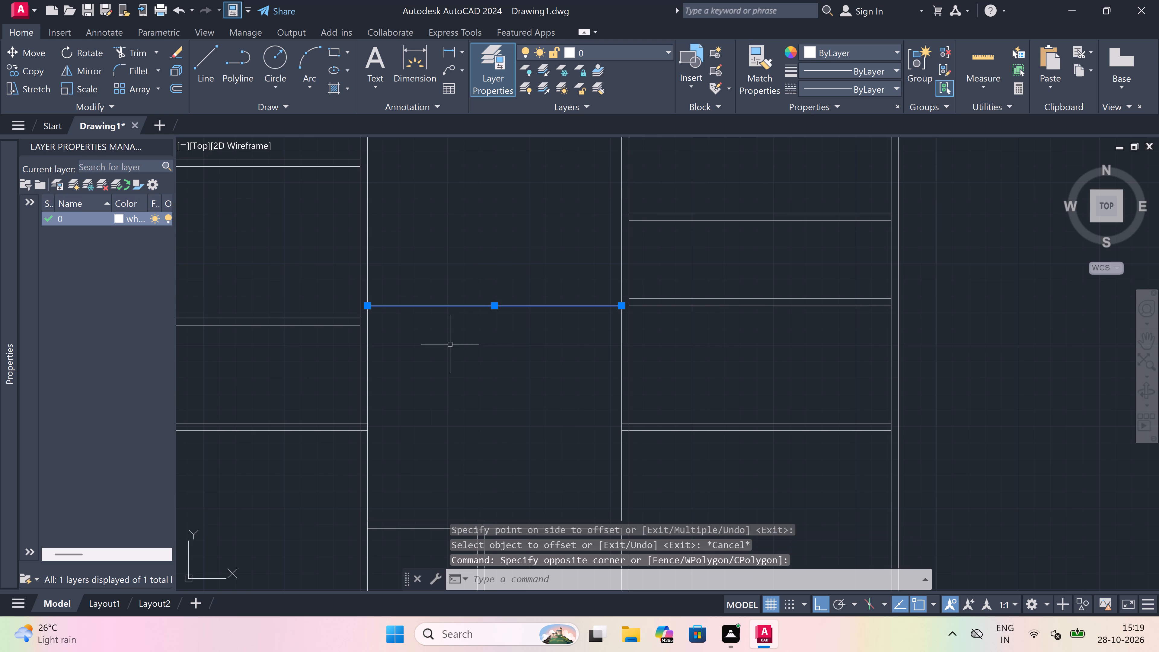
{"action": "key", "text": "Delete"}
Extend both lines of the left column's horizontal wall above the new room across the central space to its right wall.
{"action": "type", "text": "ex"}
{"action": "key", "text": "space"}
{"action": "left_click_drag", "start_coordinate": [323, 299], "coordinate": [325, 322]}
{"action": "left_click_drag", "start_coordinate": [307, 389], "coordinate": [309, 376]}
{"action": "left_click", "coordinate": [325, 297]}
{"action": "left_click", "coordinate": [326, 302]}
{"action": "left_click", "coordinate": [320, 358]}
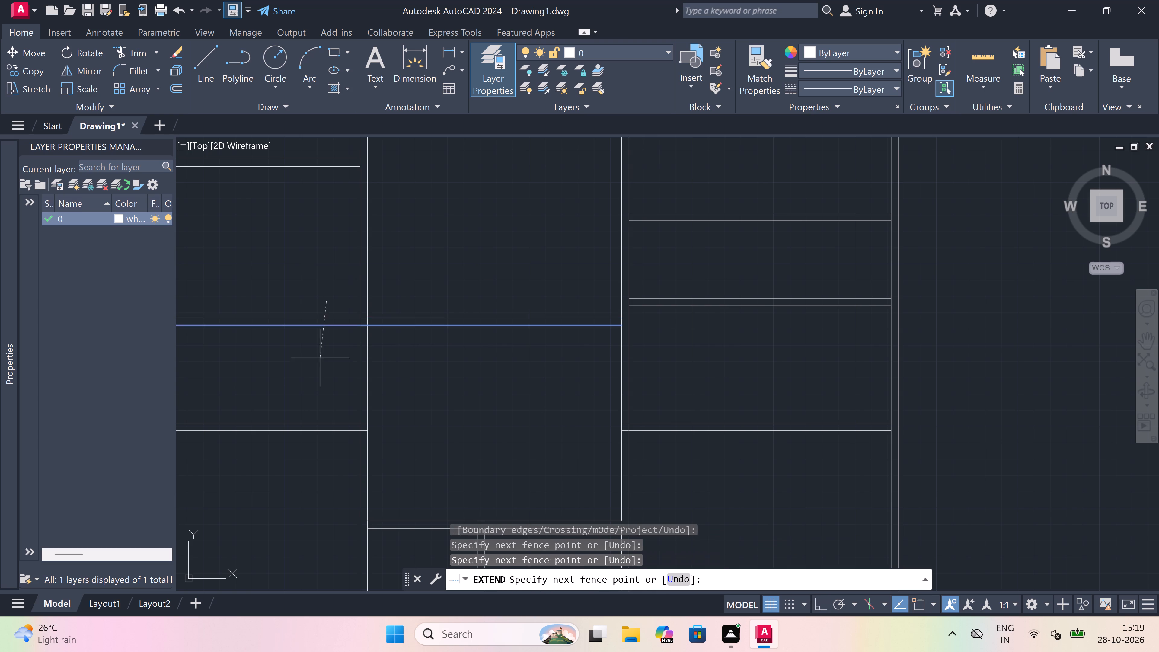
{"action": "key", "text": "Escape"}
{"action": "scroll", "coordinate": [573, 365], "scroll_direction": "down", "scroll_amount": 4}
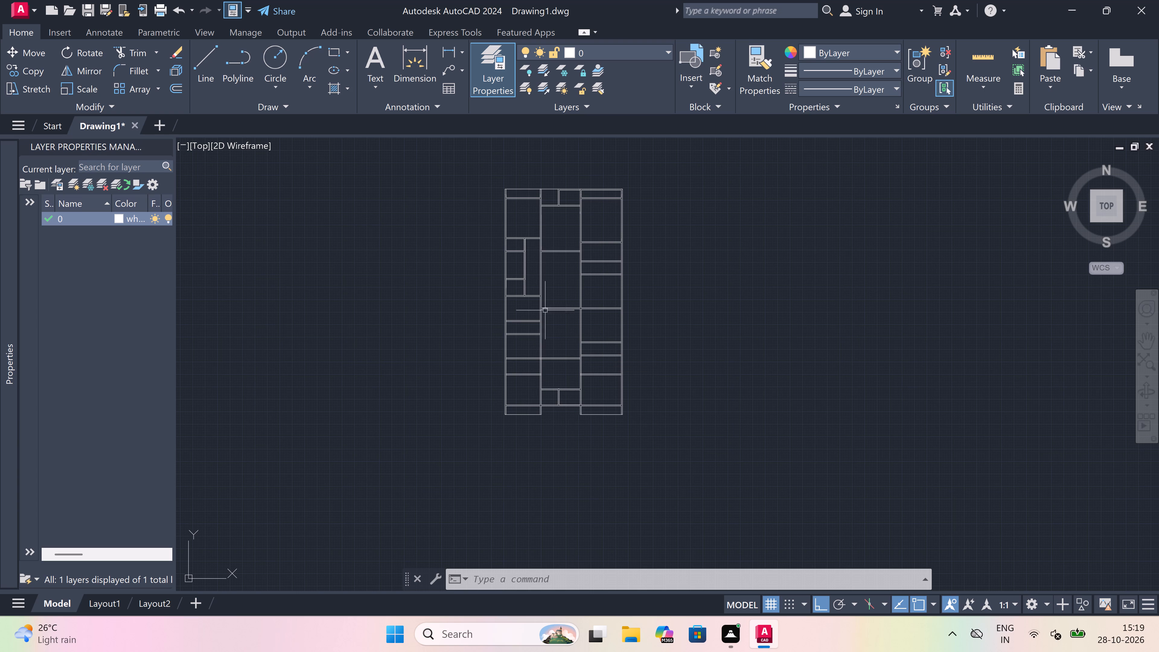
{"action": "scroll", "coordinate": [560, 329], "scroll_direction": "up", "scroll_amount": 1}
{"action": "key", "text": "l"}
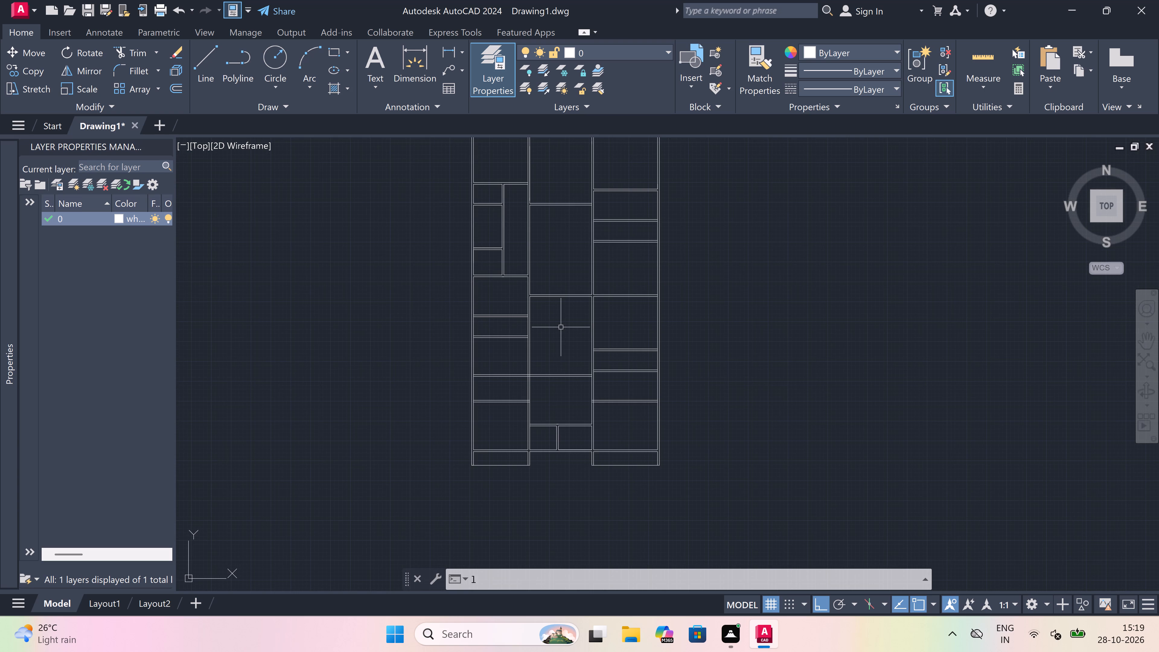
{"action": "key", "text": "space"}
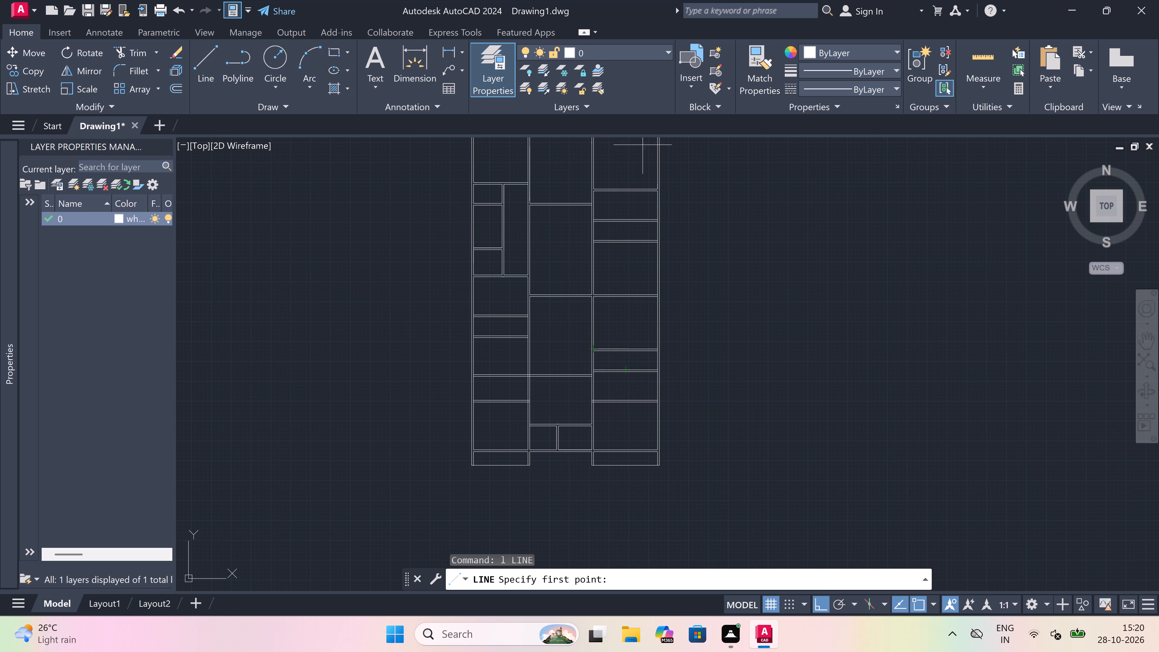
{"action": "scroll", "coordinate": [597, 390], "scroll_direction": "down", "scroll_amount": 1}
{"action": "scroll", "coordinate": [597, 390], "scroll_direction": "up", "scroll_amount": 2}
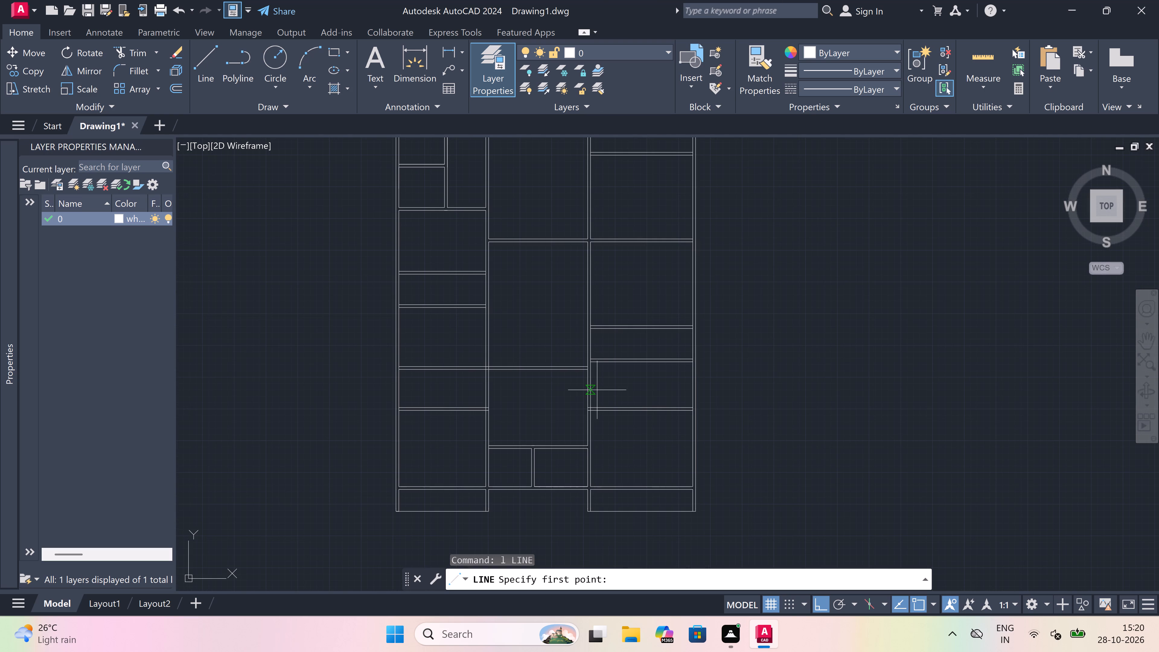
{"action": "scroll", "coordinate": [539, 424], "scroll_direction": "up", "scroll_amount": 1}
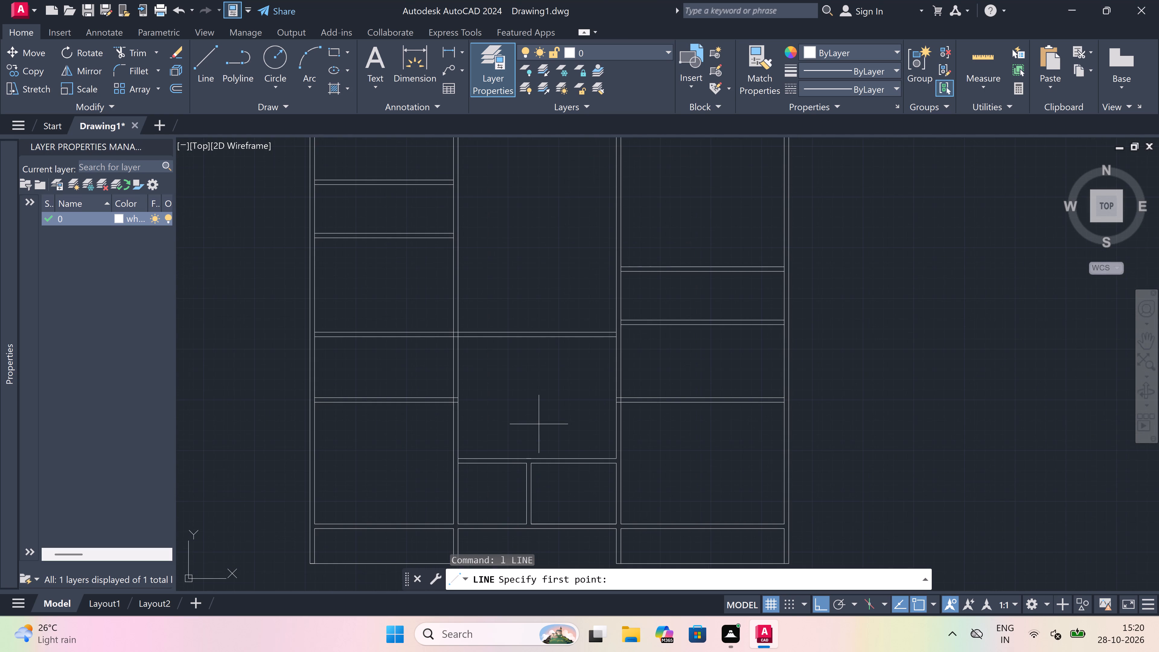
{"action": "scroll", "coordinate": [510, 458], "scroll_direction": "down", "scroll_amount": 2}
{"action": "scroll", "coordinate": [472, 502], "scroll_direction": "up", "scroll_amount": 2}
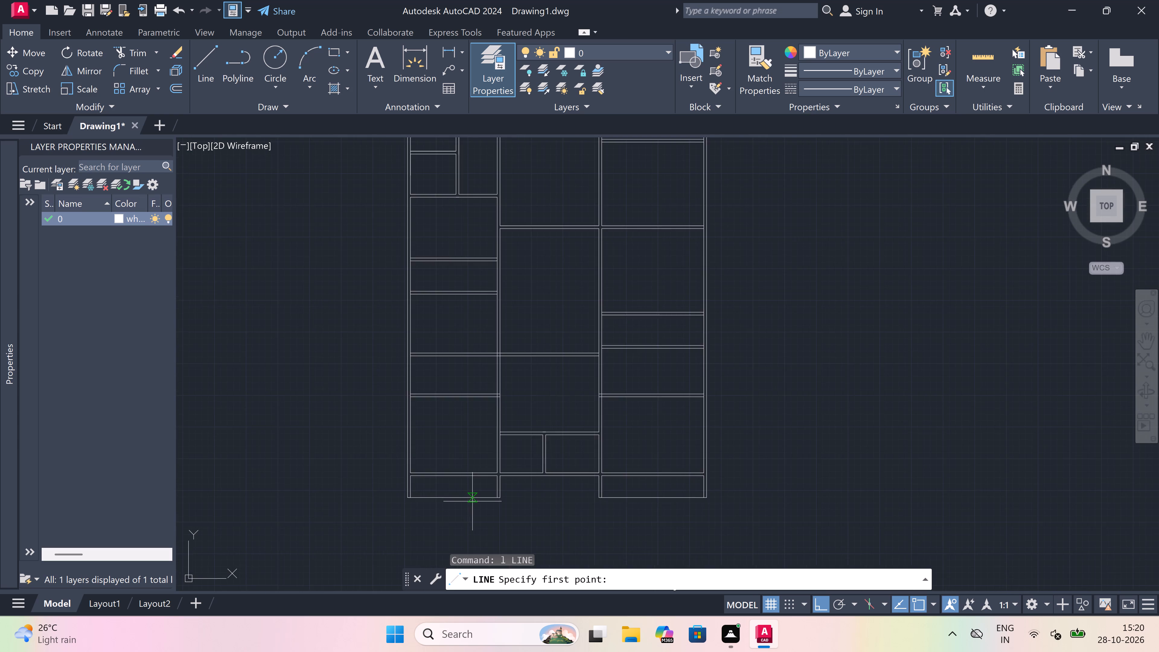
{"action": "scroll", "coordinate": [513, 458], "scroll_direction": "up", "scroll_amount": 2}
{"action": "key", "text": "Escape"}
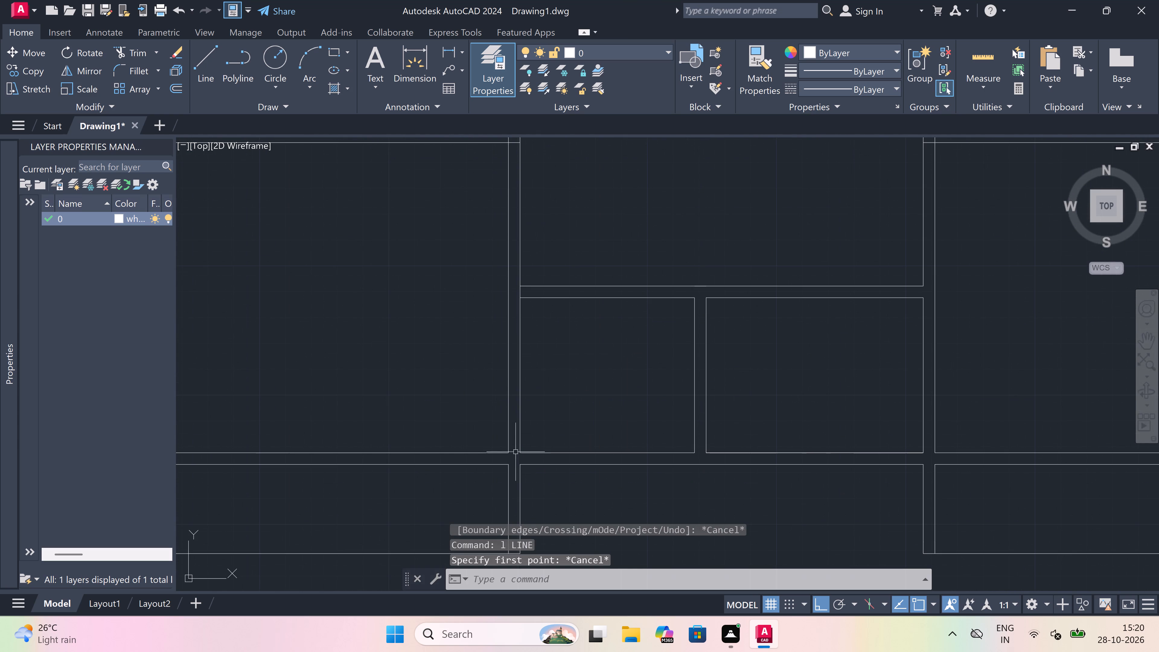
Extend the central space's left wall line and the new room's outer left wall line across the bottom wall's thickness.
{"action": "type", "text": "ex"}
{"action": "key", "text": "space"}
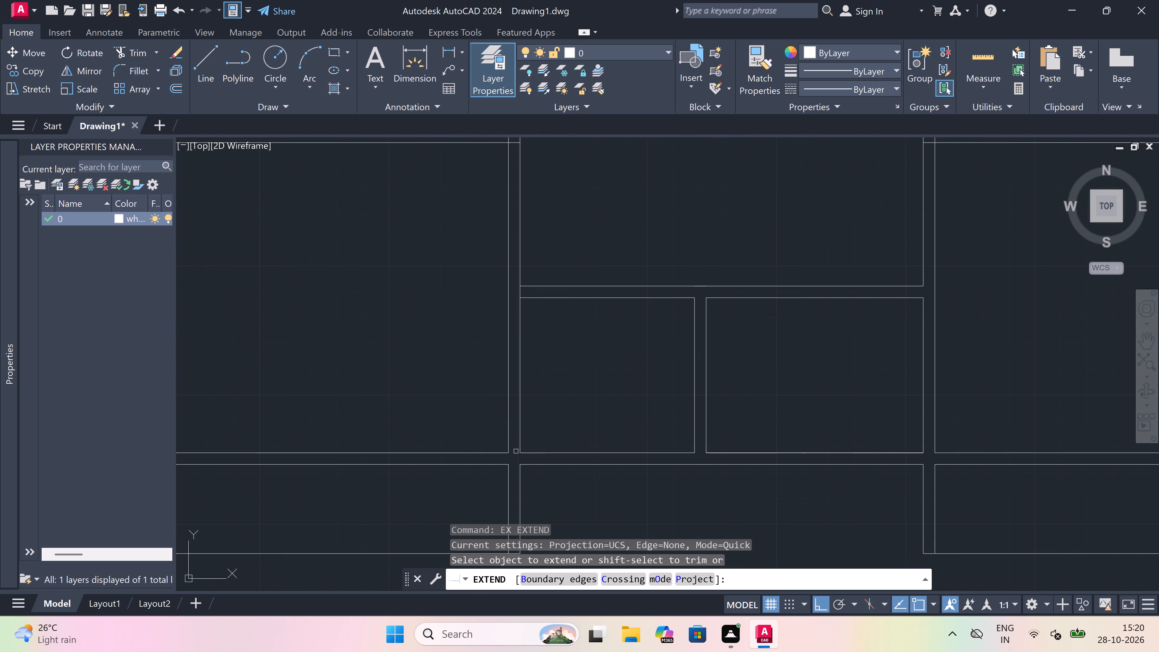
{"action": "left_click", "coordinate": [520, 477]}
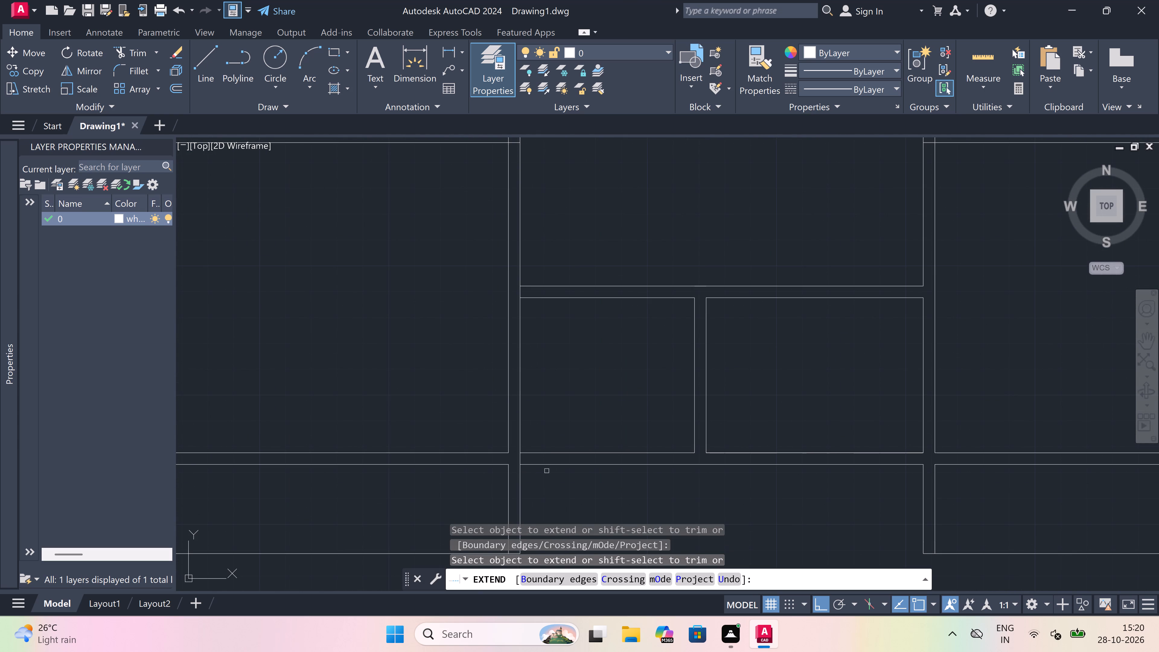
{"action": "left_click", "coordinate": [692, 432]}
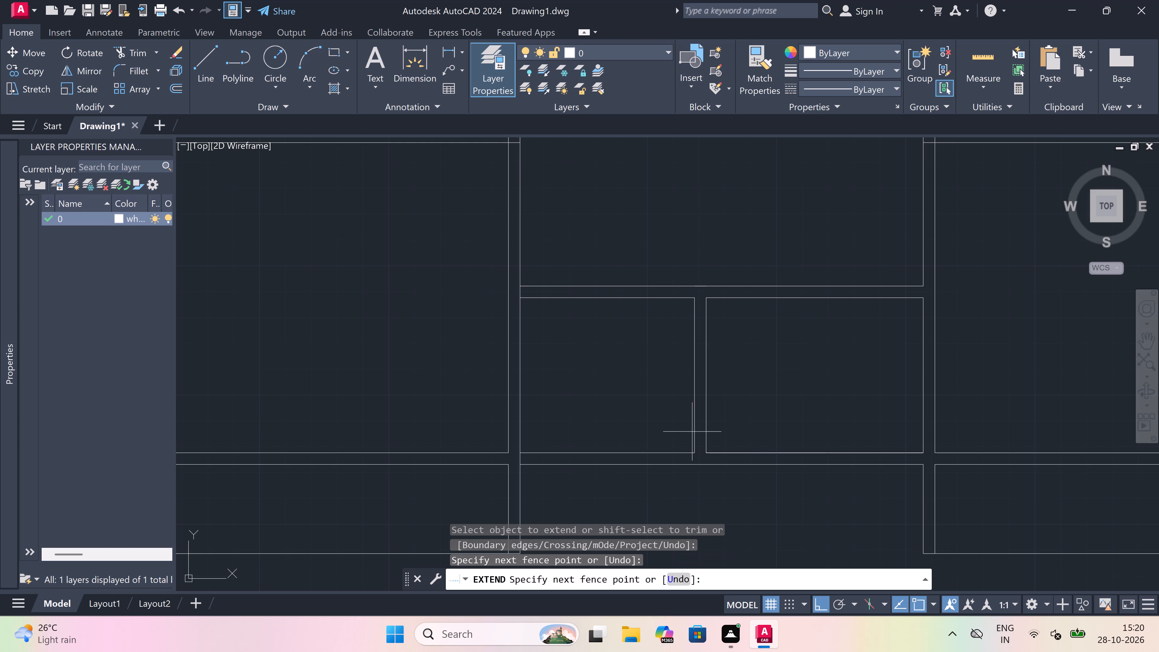
{"action": "left_click", "coordinate": [695, 430]}
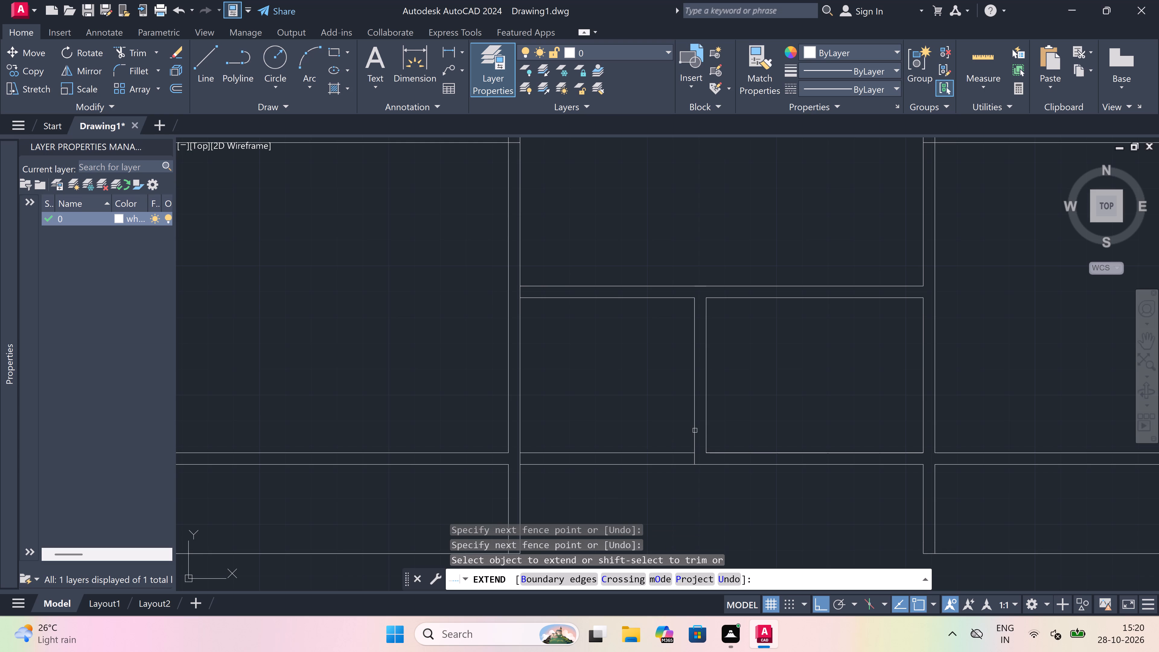
{"action": "key", "text": "Escape"}
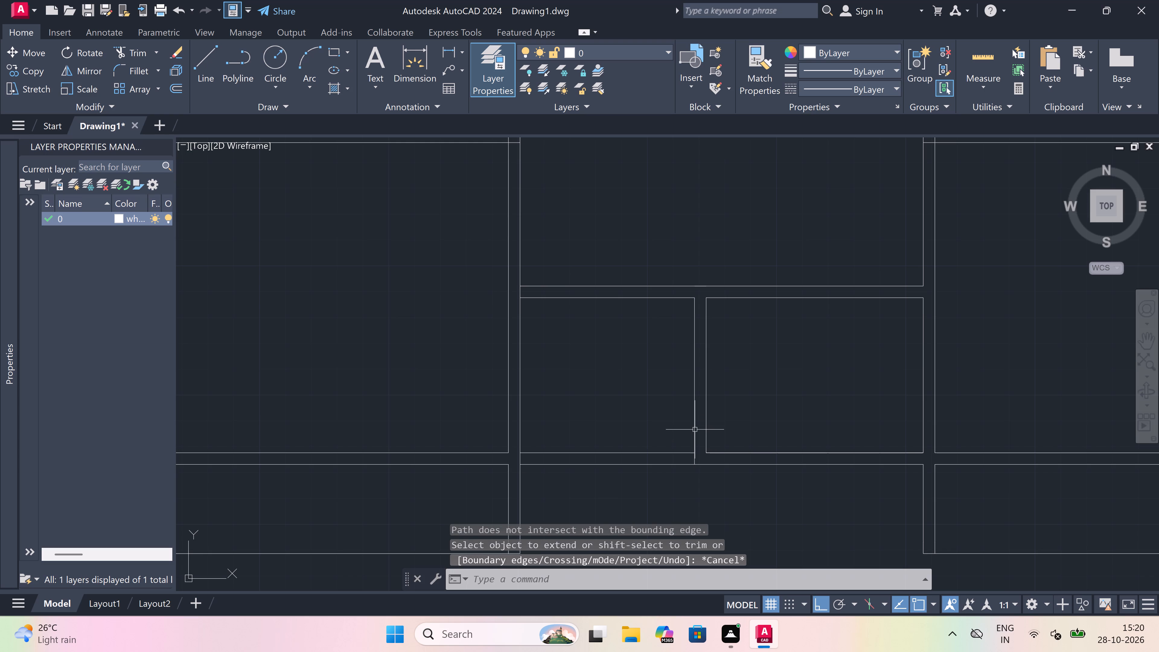
Trim both bottom wall lines between the central space's left wall and the new room's left wall.
{"action": "key", "text": "t"}
{"action": "key", "text": "r"}
{"action": "key", "text": "space"}
{"action": "left_click", "coordinate": [654, 429]}
{"action": "left_click", "coordinate": [632, 471]}
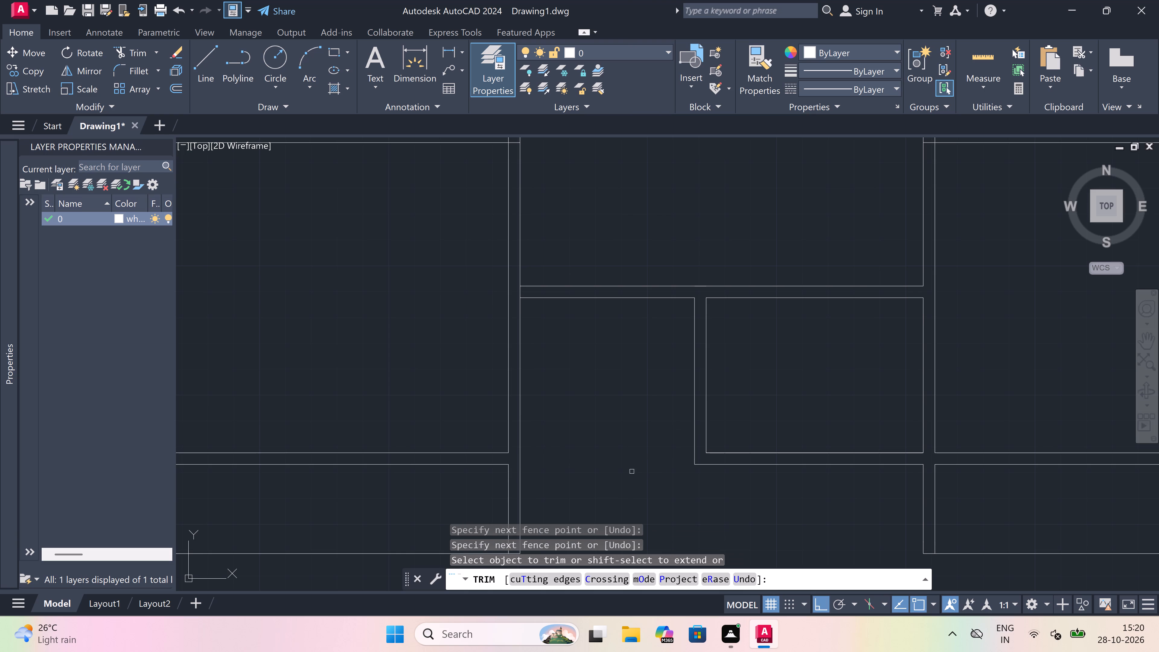
{"action": "scroll", "coordinate": [571, 442], "scroll_direction": "down", "scroll_amount": 4}
{"action": "key", "text": "Escape"}
Trim both top wall lines between the central space's left wall and the small room at the plan's upper end.
{"action": "scroll", "coordinate": [570, 441], "scroll_direction": "down", "scroll_amount": 1}
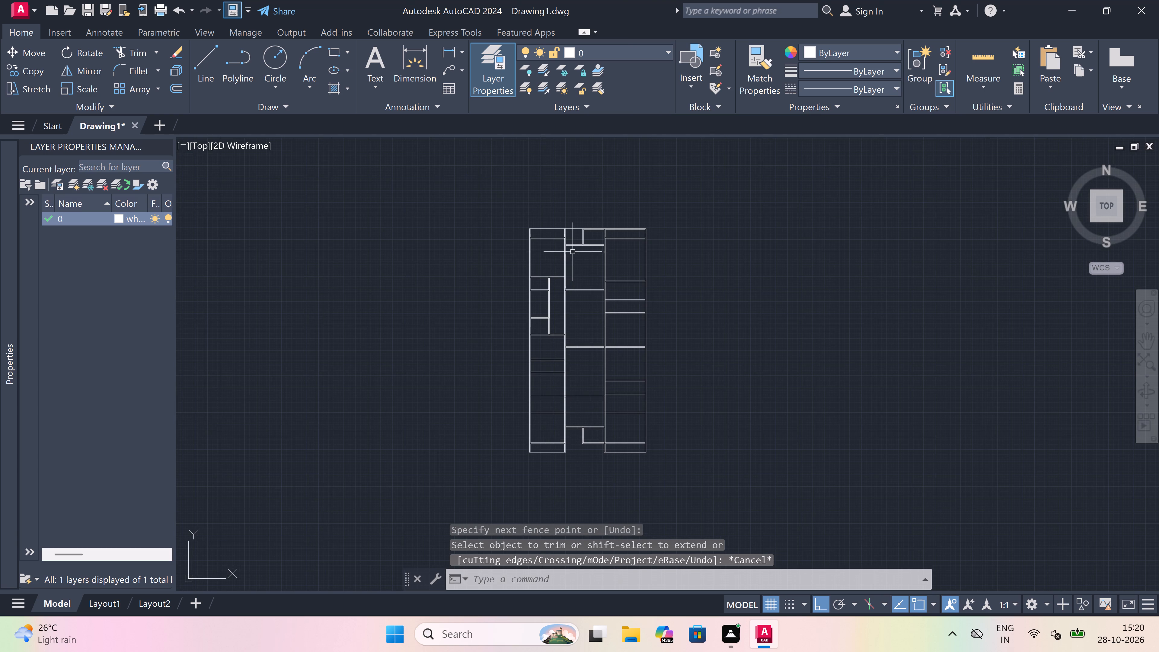
{"action": "scroll", "coordinate": [571, 237], "scroll_direction": "up", "scroll_amount": 2}
{"action": "key", "text": "space"}
{"action": "left_click_drag", "start_coordinate": [570, 241], "coordinate": [570, 235]}
{"action": "left_click", "coordinate": [570, 173]}
{"action": "key", "text": "Escape"}
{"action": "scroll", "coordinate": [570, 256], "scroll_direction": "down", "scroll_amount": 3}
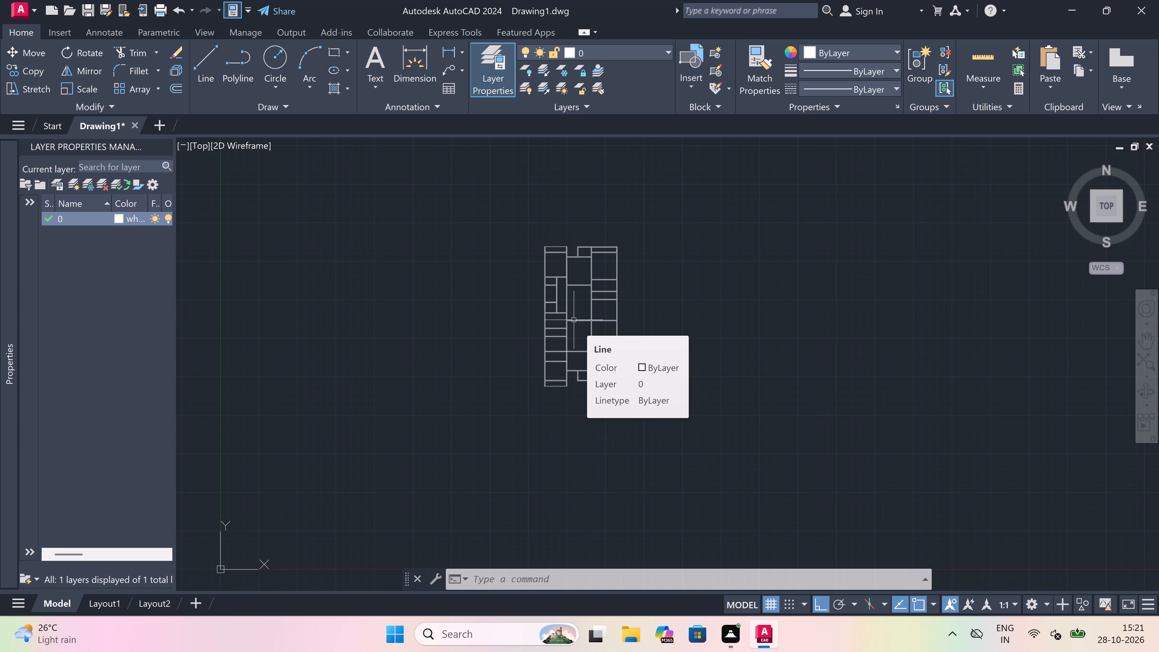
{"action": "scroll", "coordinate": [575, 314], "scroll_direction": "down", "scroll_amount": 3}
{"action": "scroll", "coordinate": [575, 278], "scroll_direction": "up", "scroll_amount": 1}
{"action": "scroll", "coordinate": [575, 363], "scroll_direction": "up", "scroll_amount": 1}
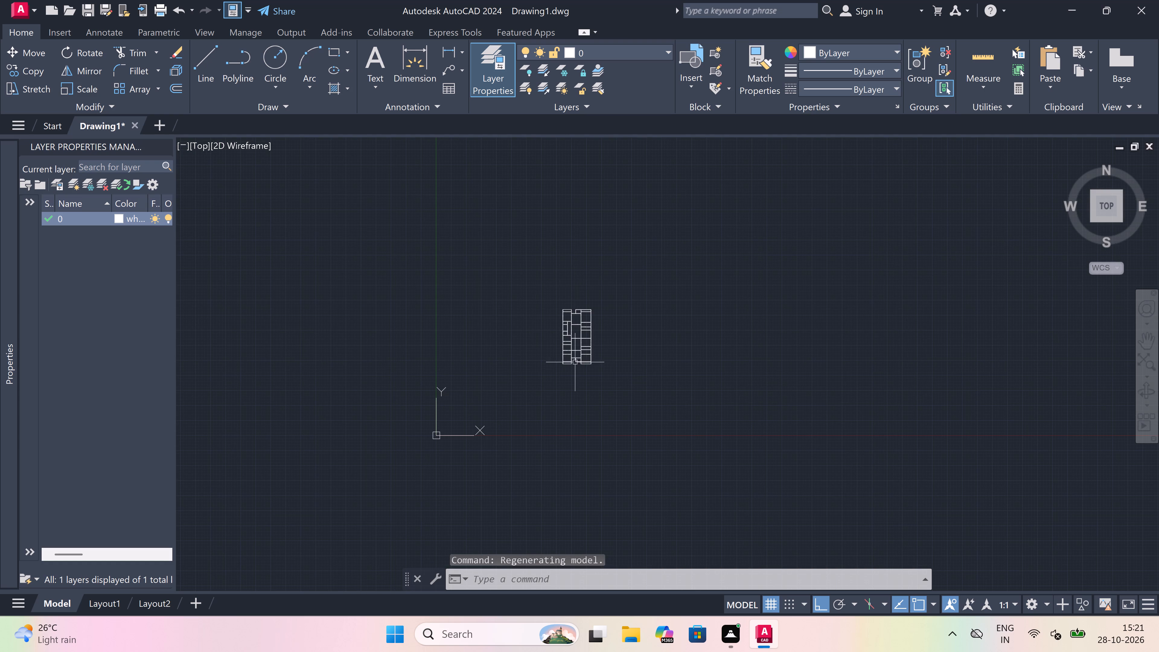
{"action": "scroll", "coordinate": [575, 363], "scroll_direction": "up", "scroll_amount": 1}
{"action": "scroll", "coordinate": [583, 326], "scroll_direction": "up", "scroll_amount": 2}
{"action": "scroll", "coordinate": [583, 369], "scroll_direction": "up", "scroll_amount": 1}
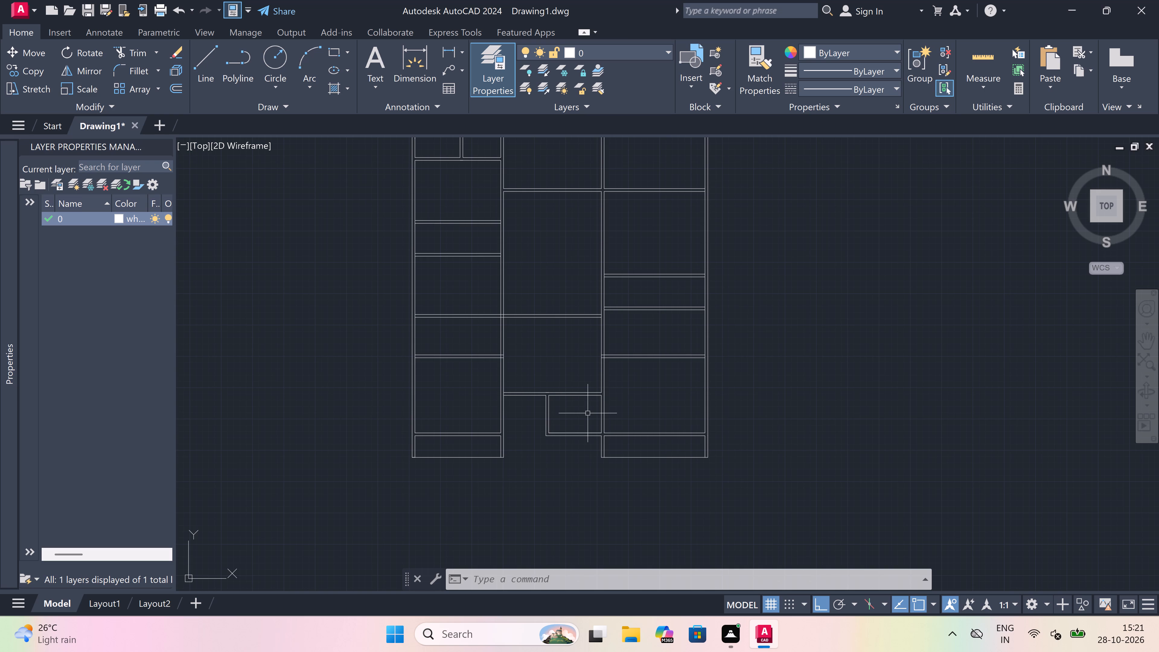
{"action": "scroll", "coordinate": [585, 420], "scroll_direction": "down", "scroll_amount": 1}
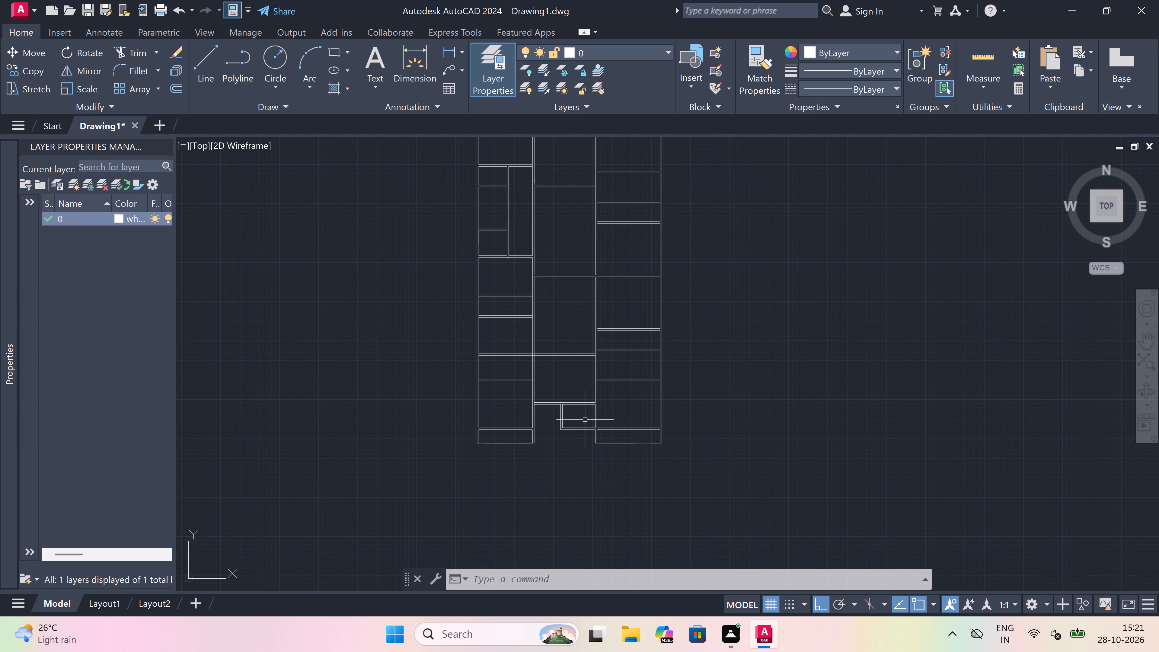
Trim the right outer wall's inner line across the thickness of the right column's horizontal wall above the large lower room.
{"action": "scroll", "coordinate": [573, 358], "scroll_direction": "up", "scroll_amount": 1}
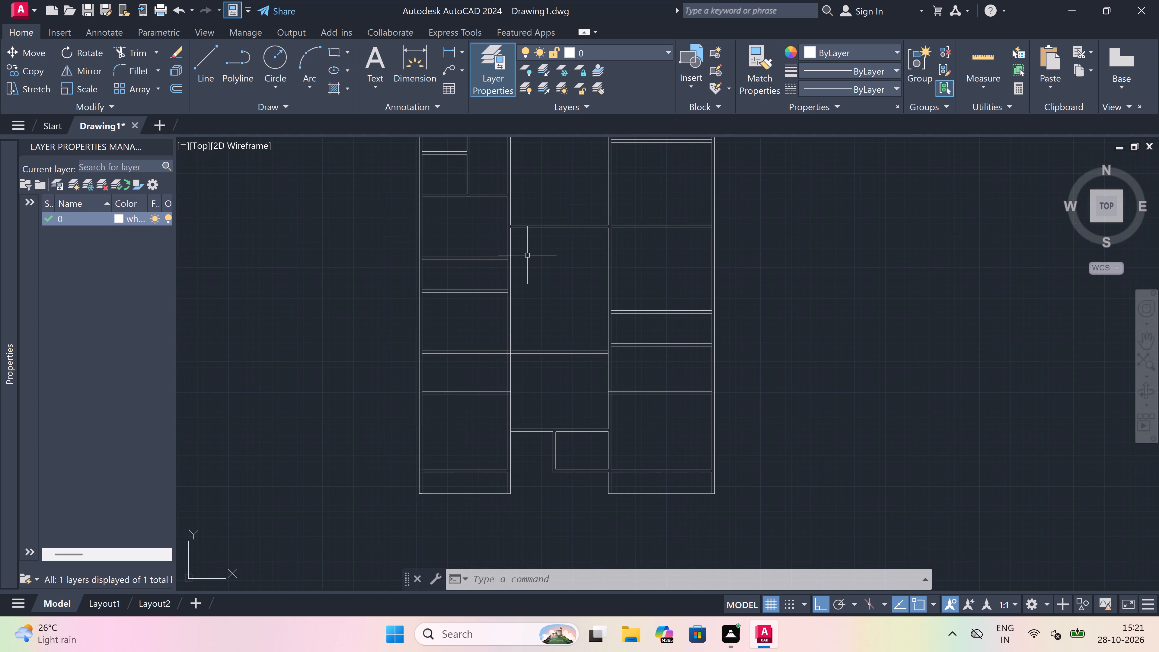
{"action": "scroll", "coordinate": [547, 251], "scroll_direction": "up", "scroll_amount": 1}
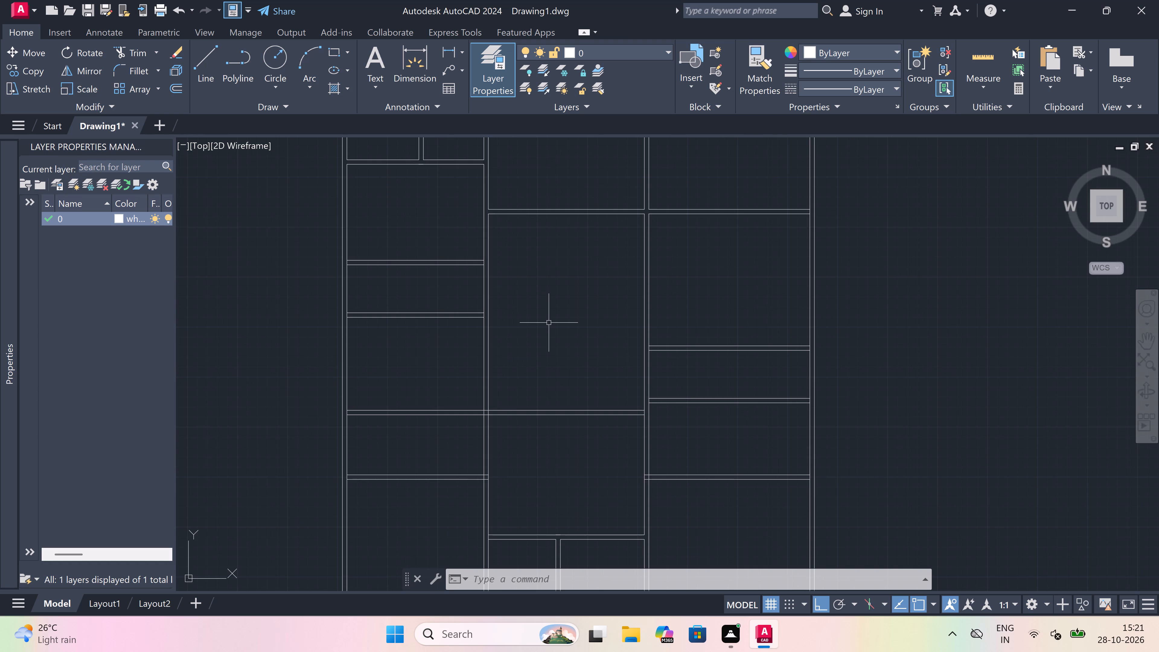
{"action": "scroll", "coordinate": [549, 323], "scroll_direction": "down", "scroll_amount": 1}
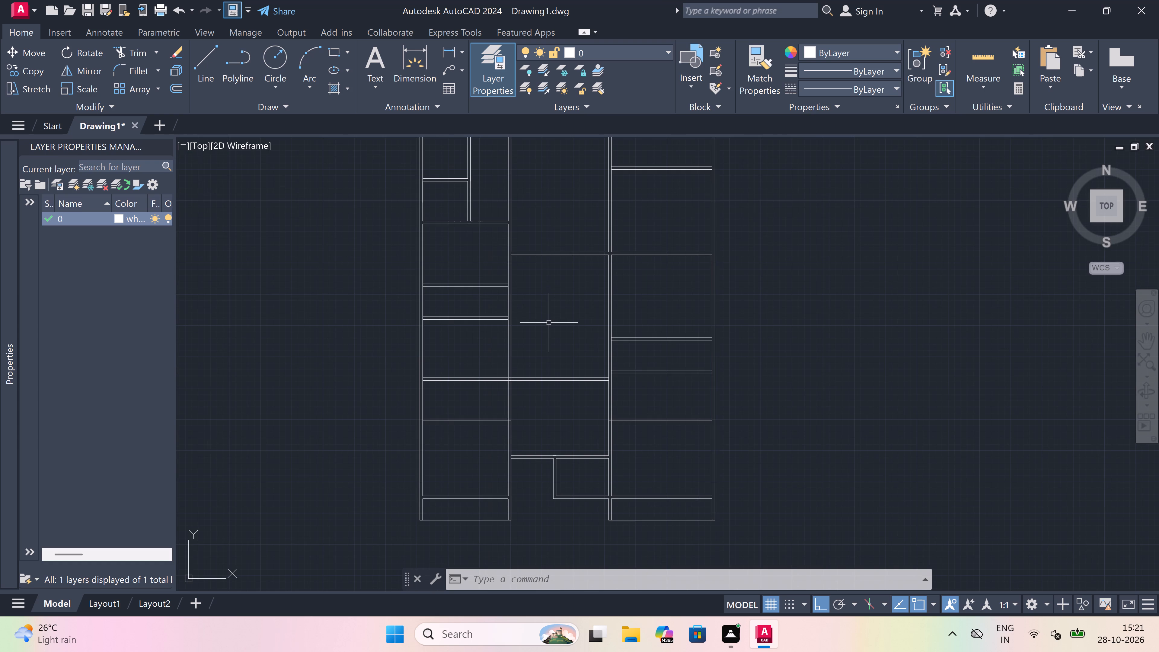
{"action": "scroll", "coordinate": [549, 323], "scroll_direction": "down", "scroll_amount": 2}
{"action": "scroll", "coordinate": [581, 337], "scroll_direction": "up", "scroll_amount": 2}
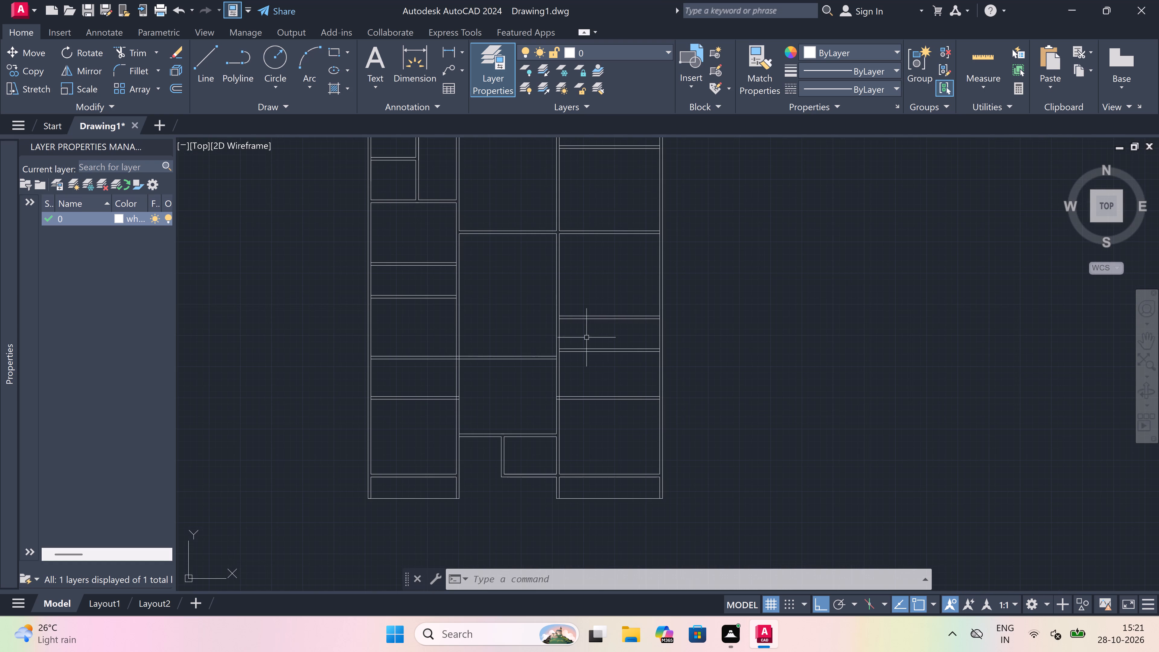
{"action": "scroll", "coordinate": [621, 371], "scroll_direction": "up", "scroll_amount": 1}
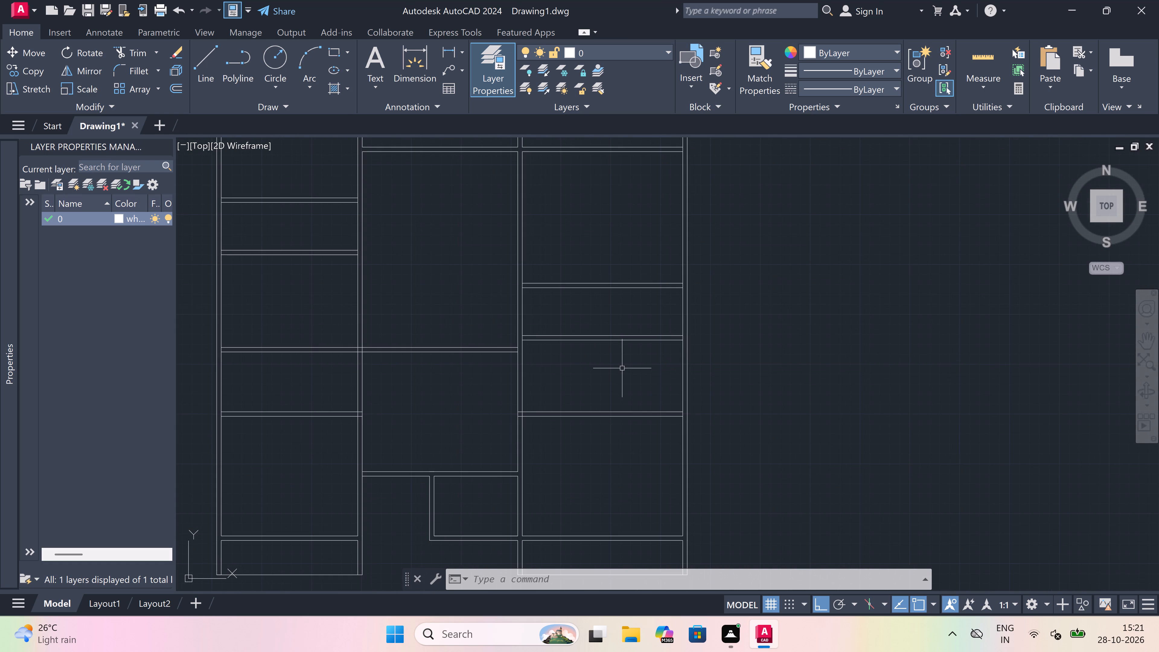
{"action": "key", "text": "t"}
{"action": "key", "text": "r"}
{"action": "key", "text": "space"}
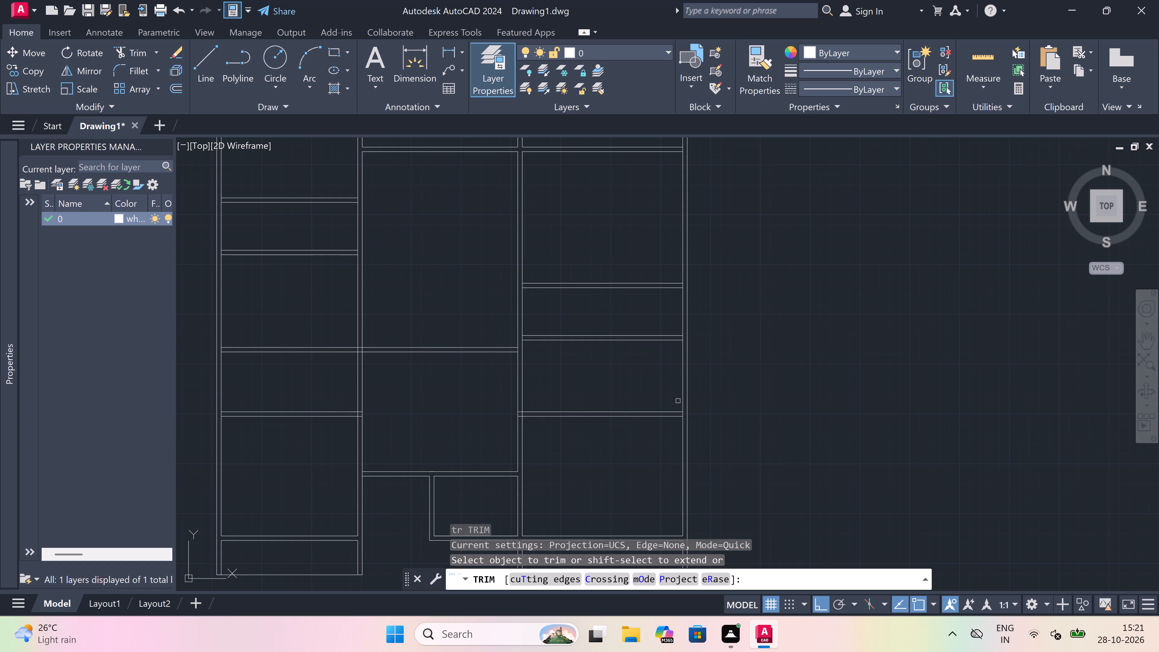
{"action": "scroll", "coordinate": [678, 399], "scroll_direction": "down", "scroll_amount": 3}
{"action": "scroll", "coordinate": [678, 424], "scroll_direction": "up", "scroll_amount": 1}
{"action": "scroll", "coordinate": [676, 391], "scroll_direction": "up", "scroll_amount": 1}
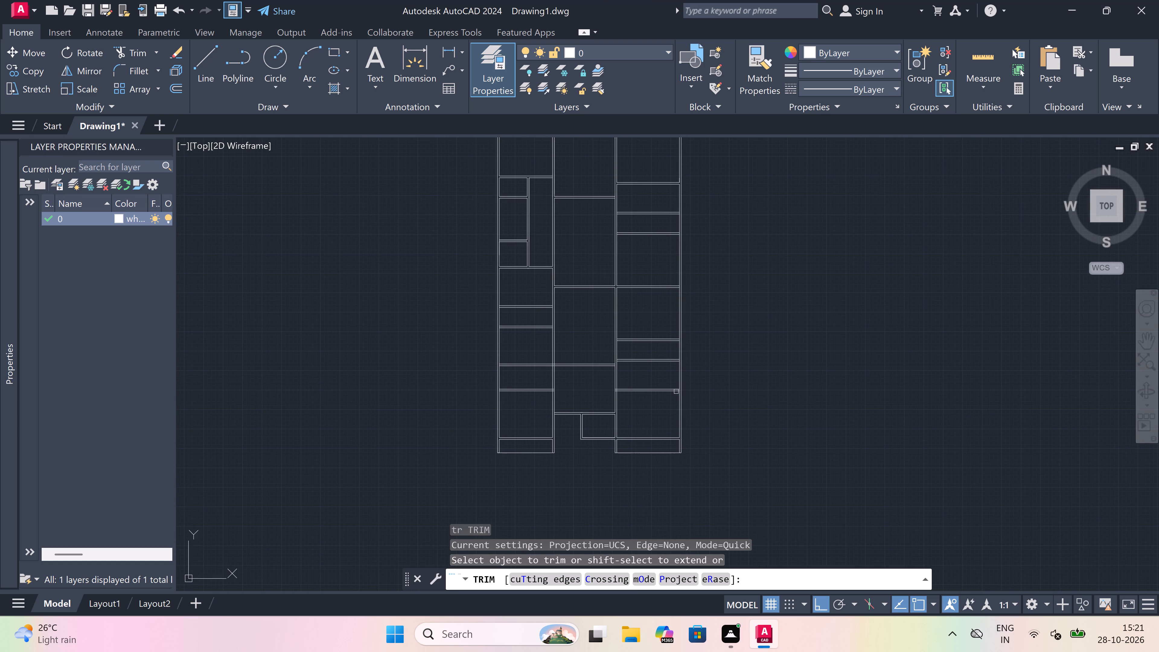
{"action": "scroll", "coordinate": [680, 388], "scroll_direction": "up", "scroll_amount": 4}
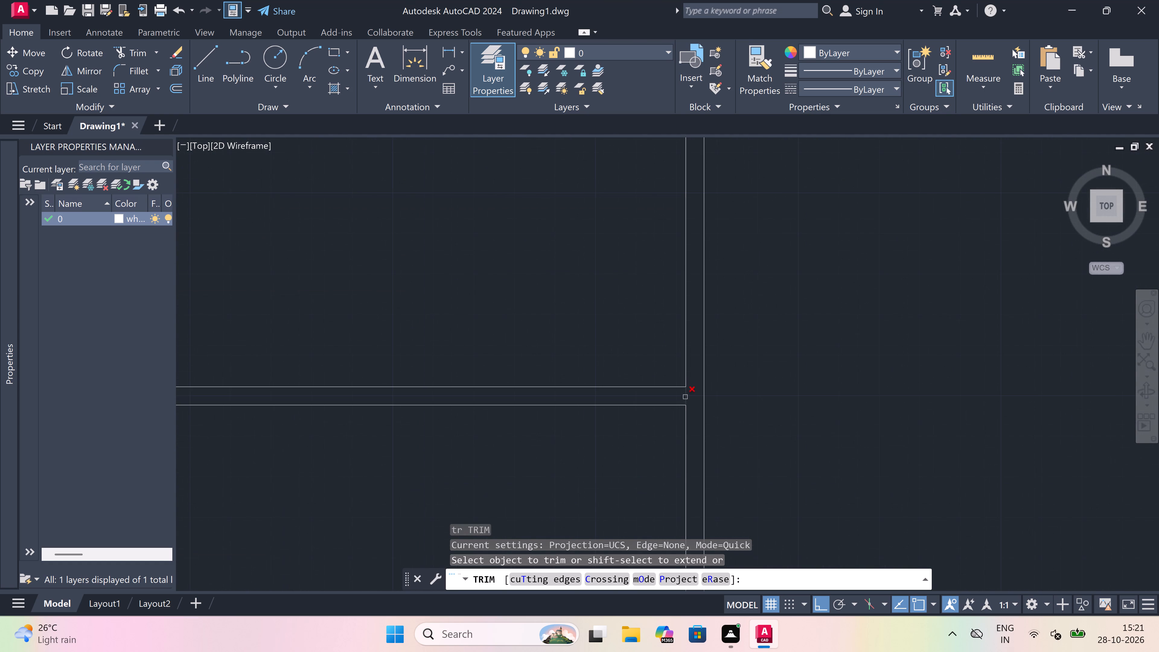
{"action": "left_click", "coordinate": [686, 394]}
{"action": "scroll", "coordinate": [686, 394], "scroll_direction": "down", "scroll_amount": 2}
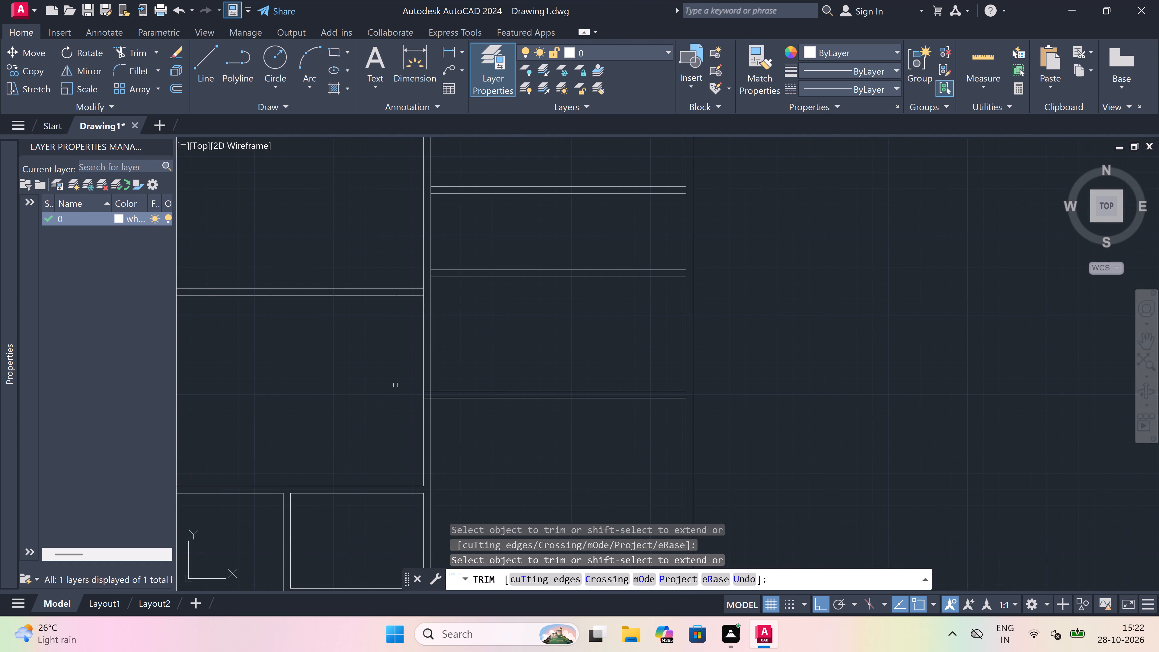
Trim the surplus lines where that same horizontal wall meets the central space's right wall.
{"action": "scroll", "coordinate": [382, 390], "scroll_direction": "up", "scroll_amount": 1}
{"action": "scroll", "coordinate": [428, 390], "scroll_direction": "up", "scroll_amount": 2}
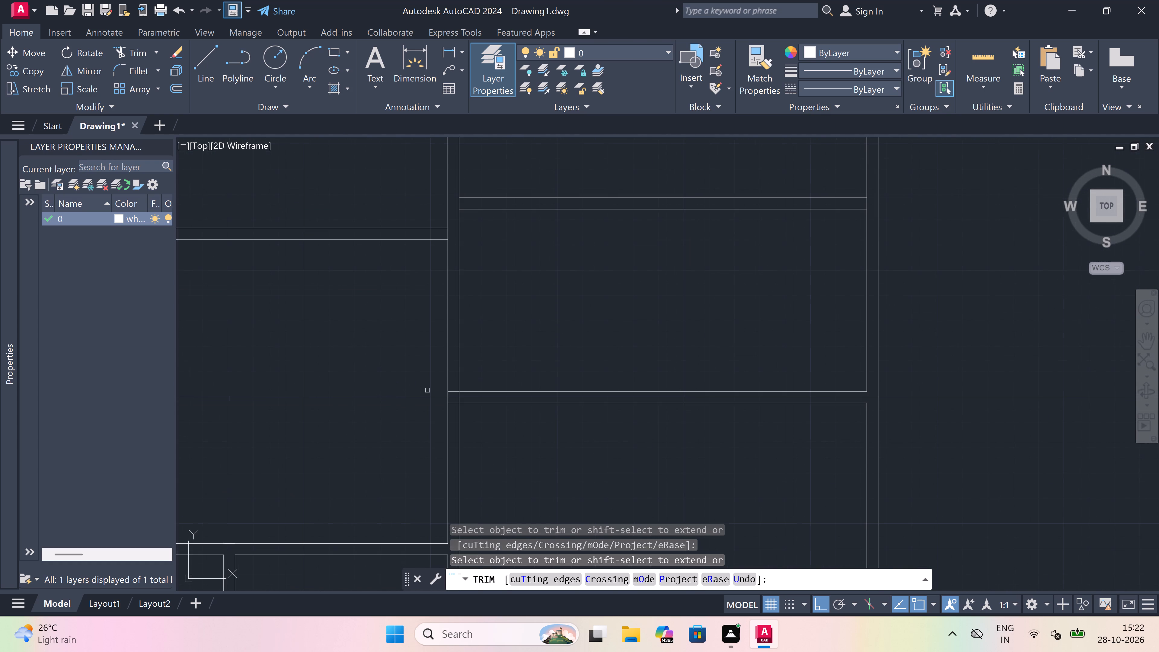
{"action": "left_click_drag", "start_coordinate": [494, 432], "coordinate": [496, 417]}
{"action": "left_click", "coordinate": [496, 372]}
{"action": "left_click", "coordinate": [498, 412]}
{"action": "left_click", "coordinate": [499, 412]}
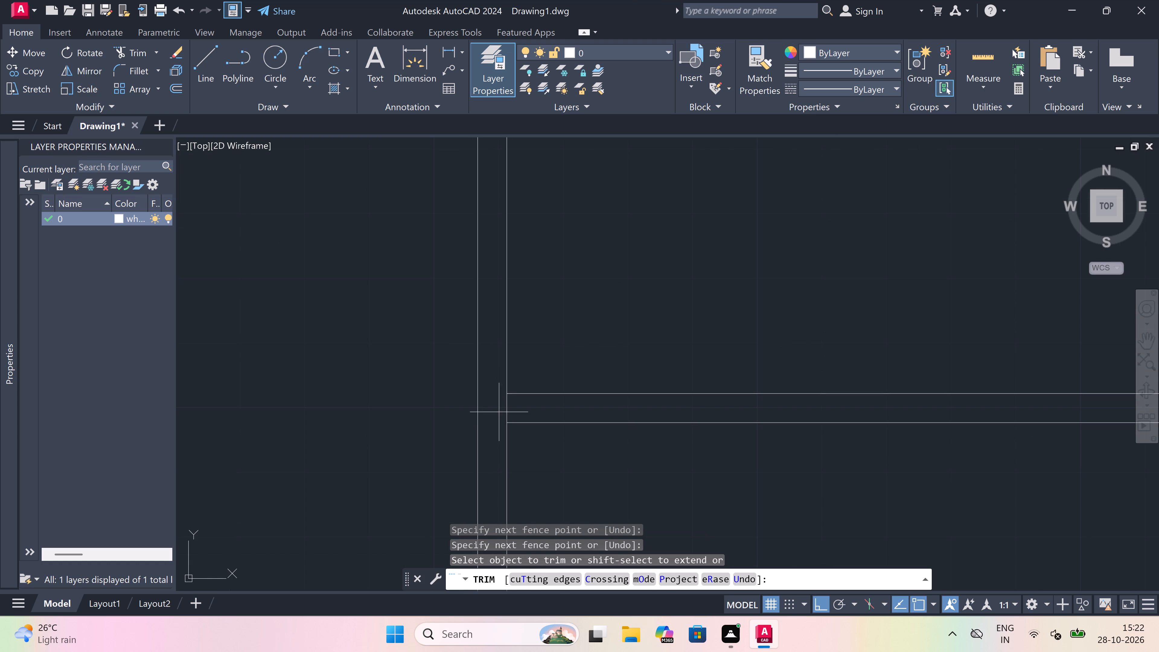
{"action": "left_click", "coordinate": [536, 407]}
{"action": "scroll", "coordinate": [507, 412], "scroll_direction": "down", "scroll_amount": 4}
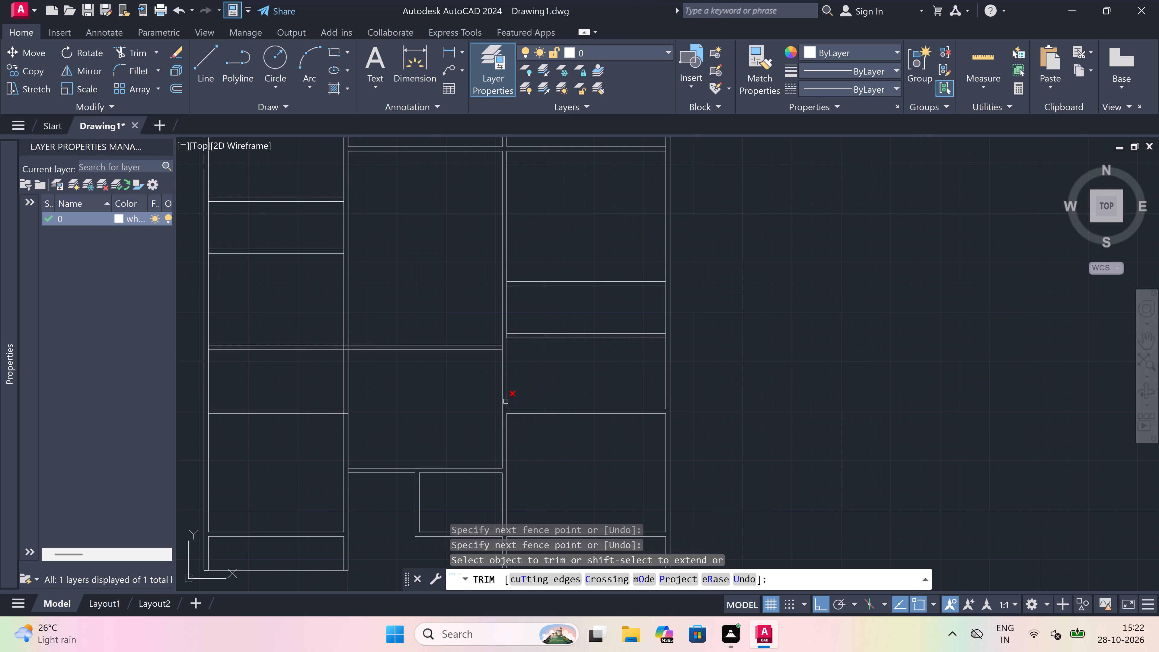
Trim the right outer wall's inner line across the two horizontal walls bounding the narrow room in the right column.
{"action": "scroll", "coordinate": [653, 327], "scroll_direction": "up", "scroll_amount": 1}
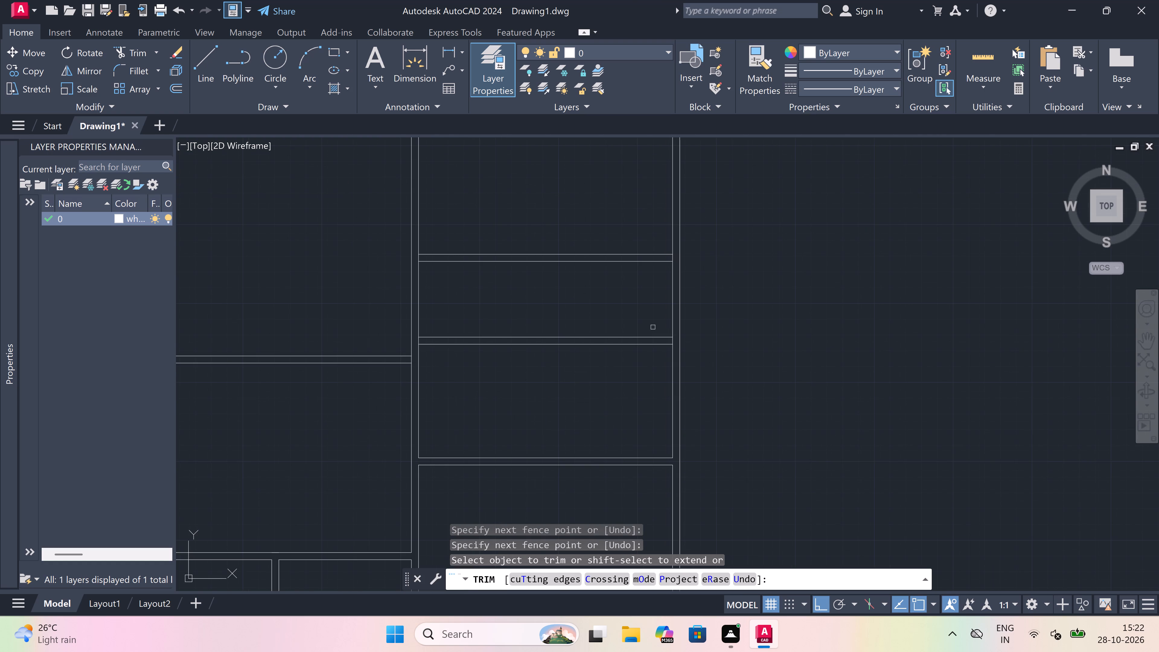
{"action": "scroll", "coordinate": [682, 338], "scroll_direction": "up", "scroll_amount": 2}
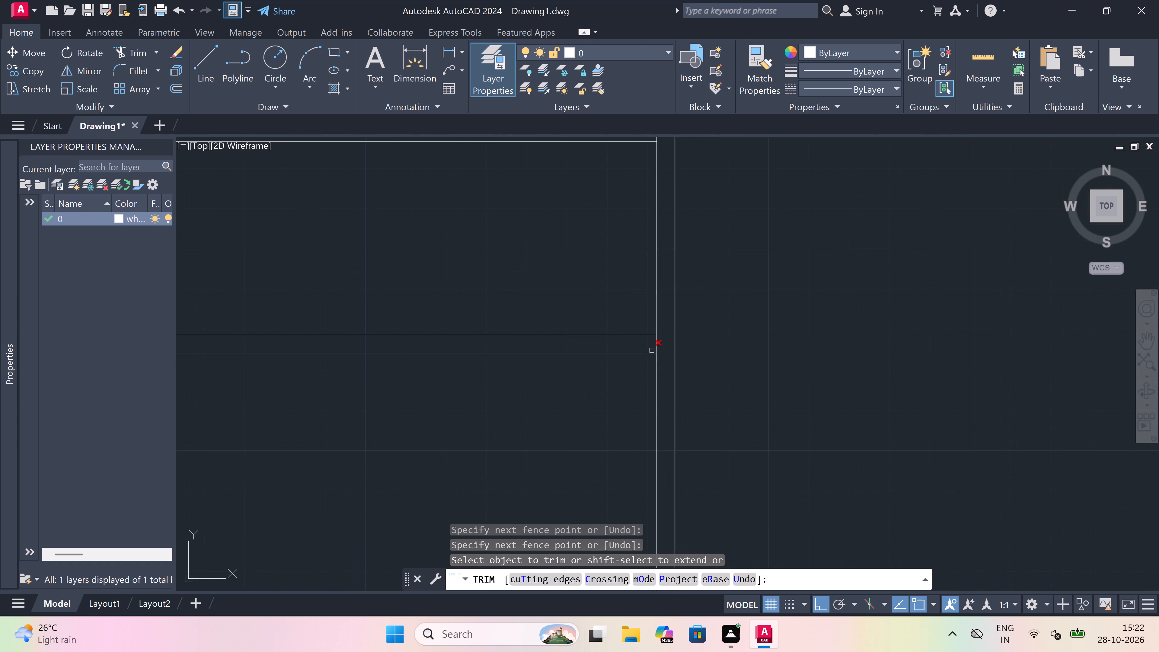
{"action": "left_click", "coordinate": [658, 346]}
{"action": "scroll", "coordinate": [657, 345], "scroll_direction": "down", "scroll_amount": 3}
{"action": "scroll", "coordinate": [657, 289], "scroll_direction": "up", "scroll_amount": 2}
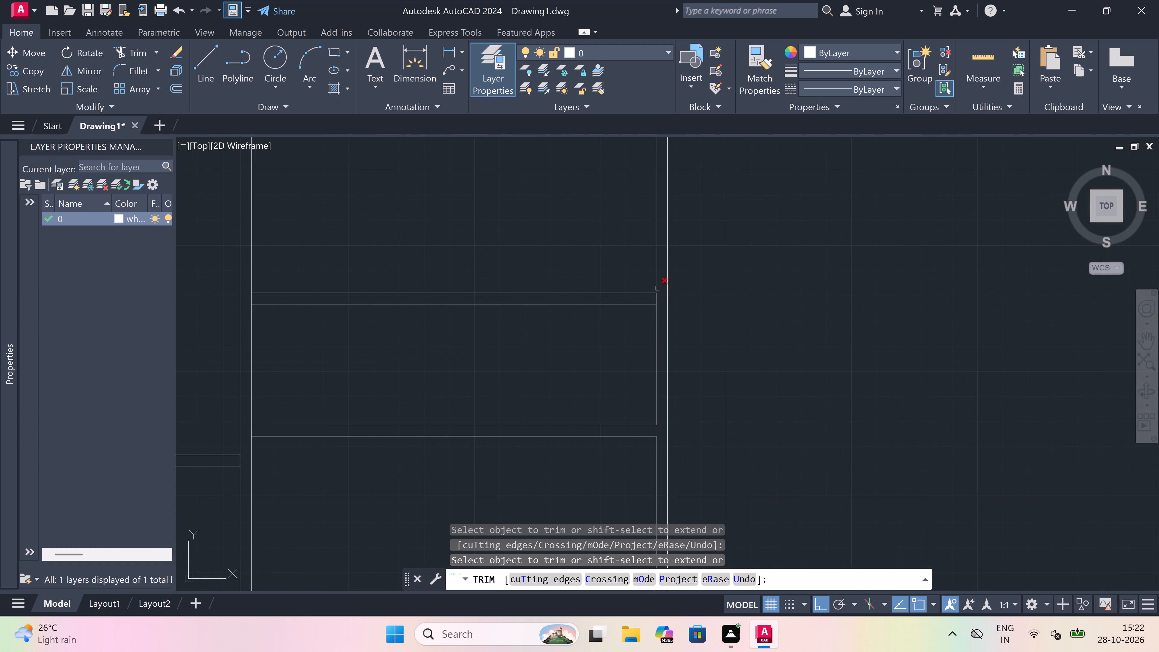
{"action": "left_click", "coordinate": [658, 296]}
{"action": "scroll", "coordinate": [658, 296], "scroll_direction": "down", "scroll_amount": 3}
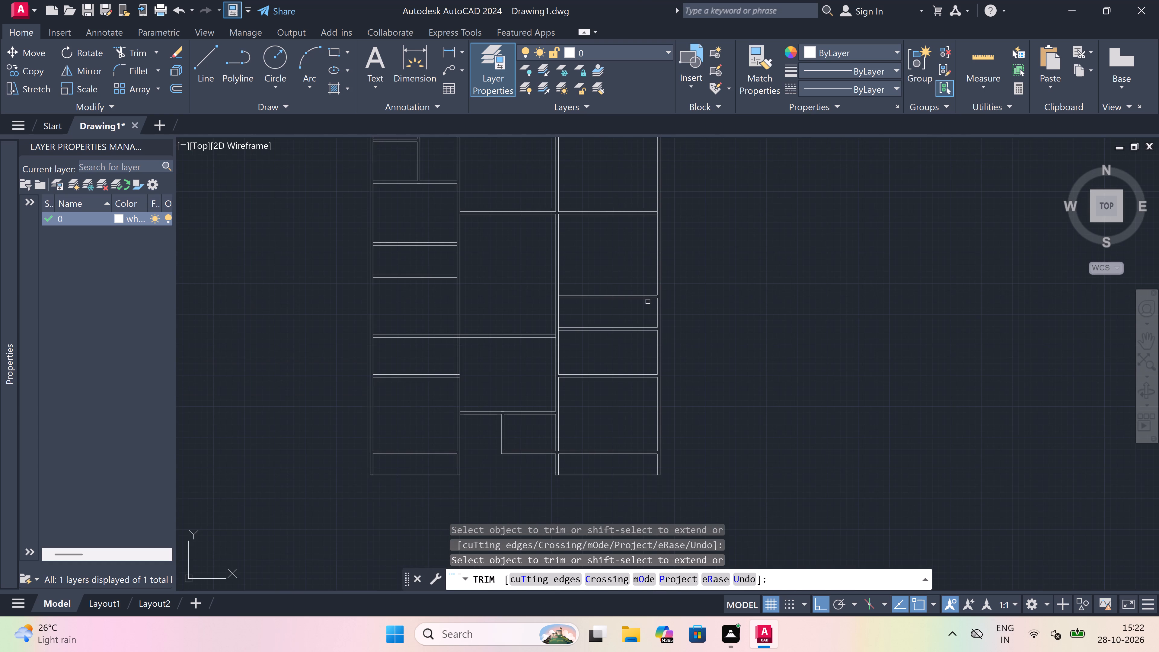
{"action": "key", "text": "Escape"}
Offset the outer wall's inner line 9' inward across the right column's room directly below the narrow room.
{"action": "scroll", "coordinate": [648, 324], "scroll_direction": "up", "scroll_amount": 1}
{"action": "key", "text": "o"}
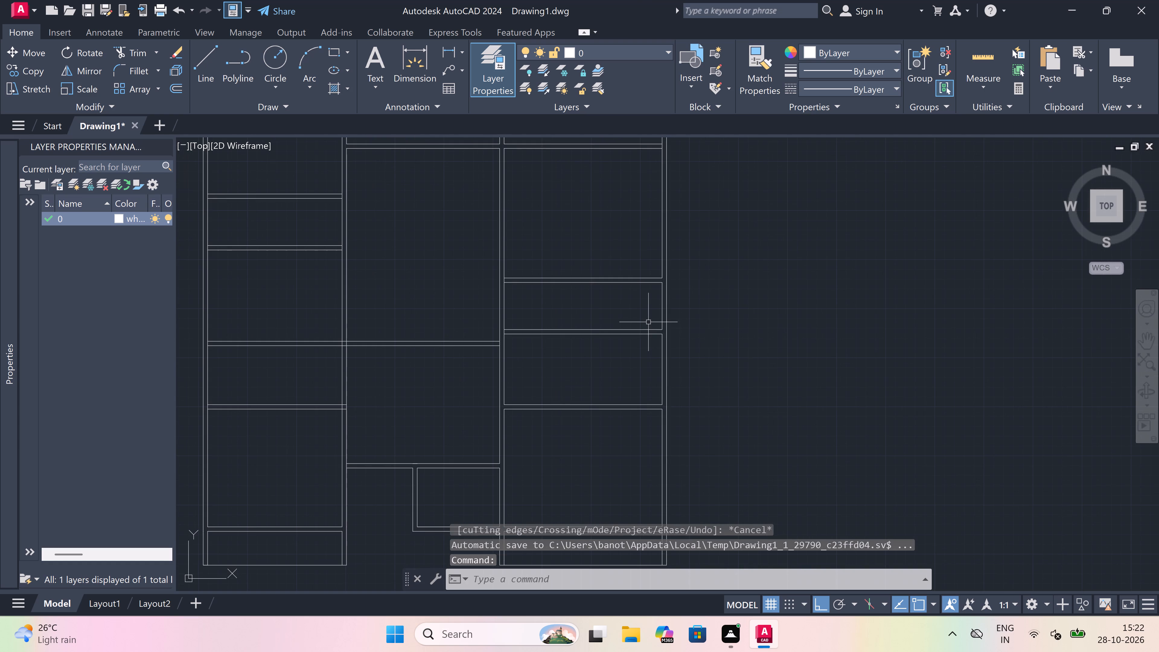
{"action": "key", "text": "space"}
{"action": "scroll", "coordinate": [648, 322], "scroll_direction": "down", "scroll_amount": 1}
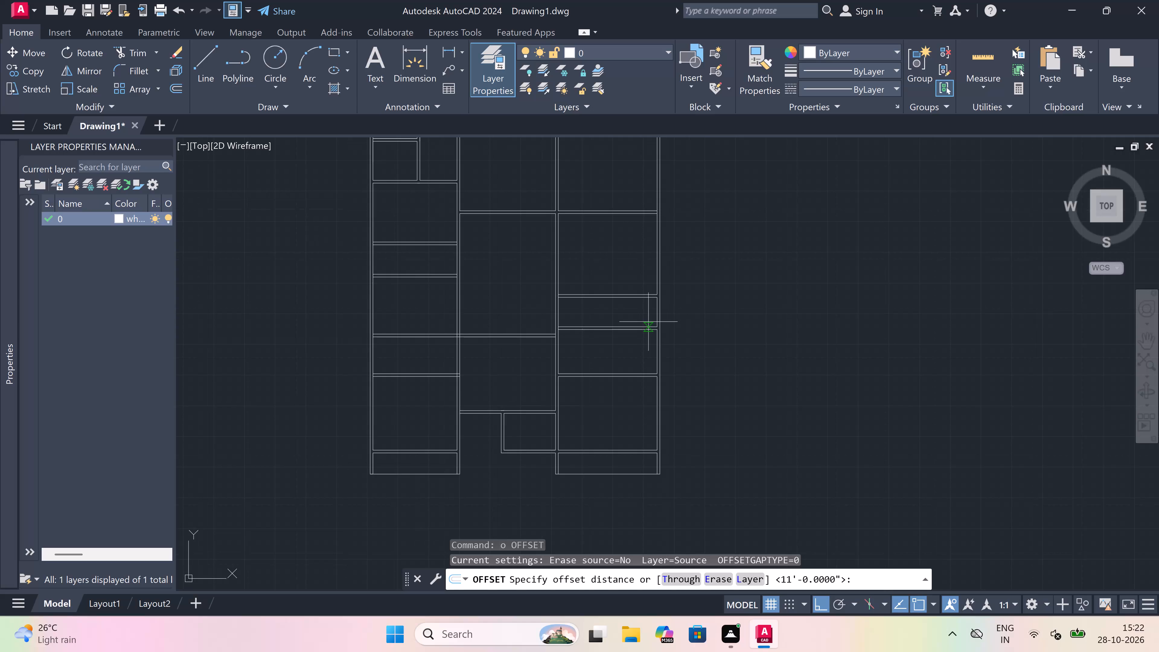
{"action": "scroll", "coordinate": [655, 360], "scroll_direction": "up", "scroll_amount": 1}
{"action": "left_click", "coordinate": [657, 351]}
{"action": "scroll", "coordinate": [657, 349], "scroll_direction": "up", "scroll_amount": 3}
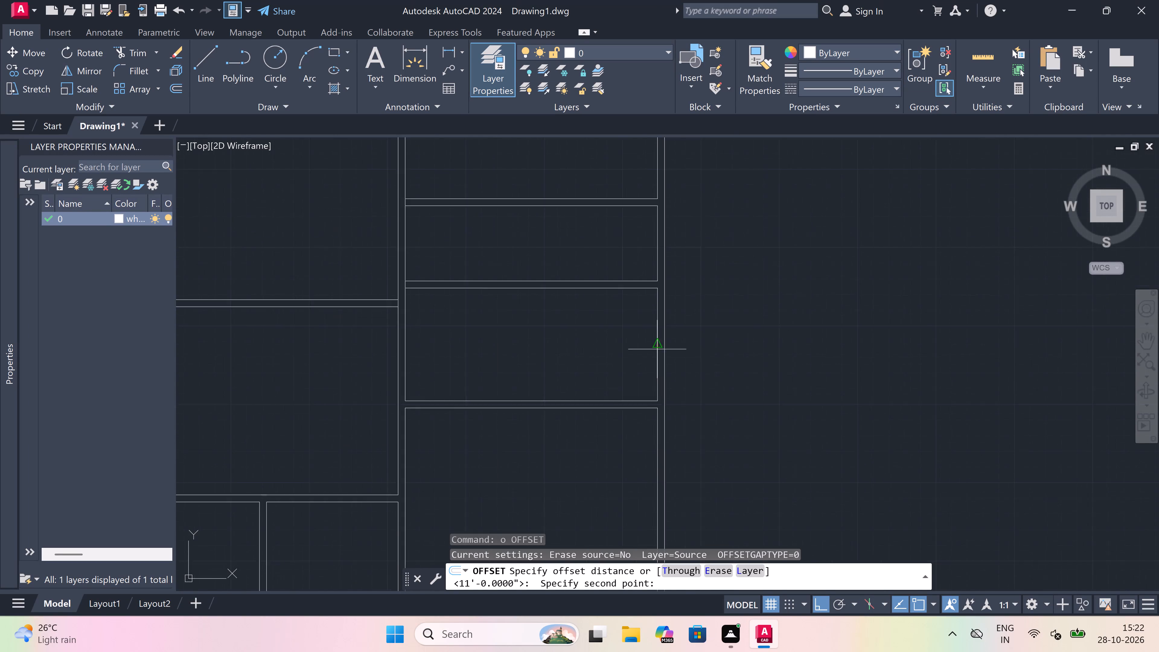
{"action": "key", "text": "8"}
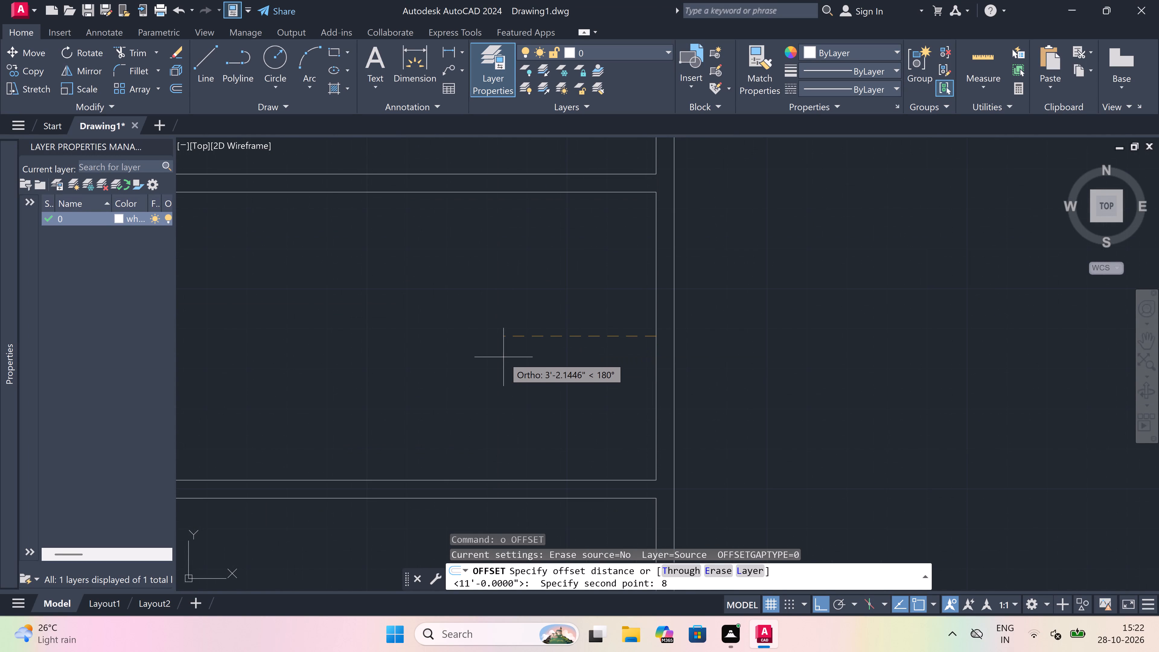
{"action": "key", "text": "BackSpace"}
{"action": "key", "text": "9"}
{"action": "key", "text": "apostrophe"}
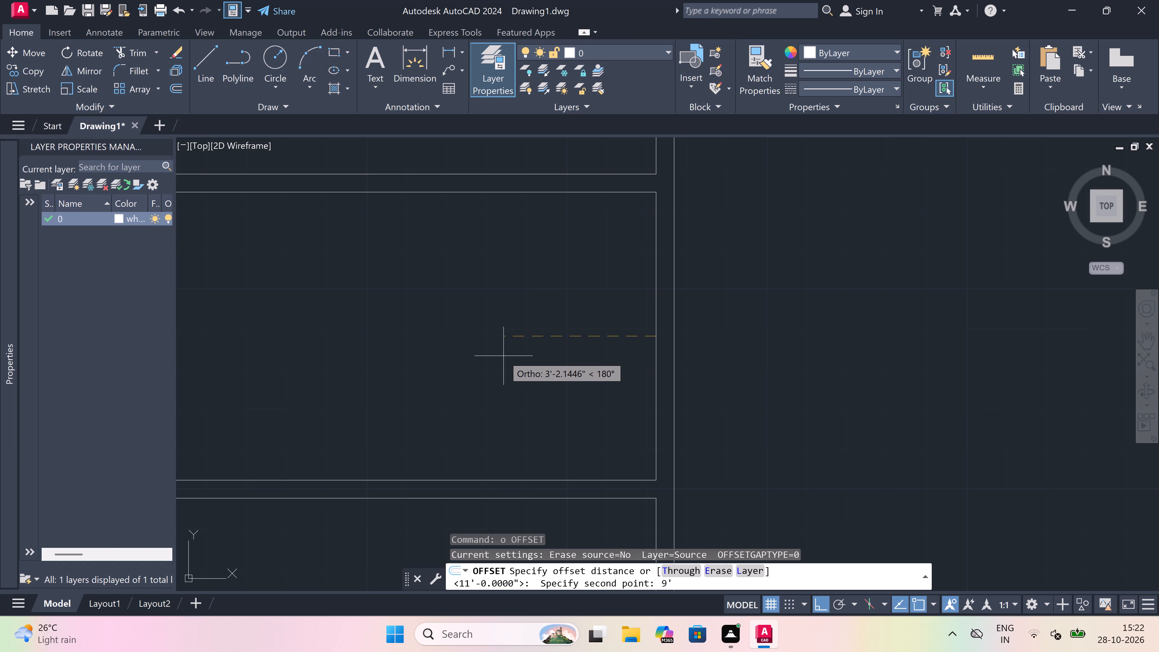
{"action": "key", "text": "space"}
{"action": "scroll", "coordinate": [597, 325], "scroll_direction": "down", "scroll_amount": 2}
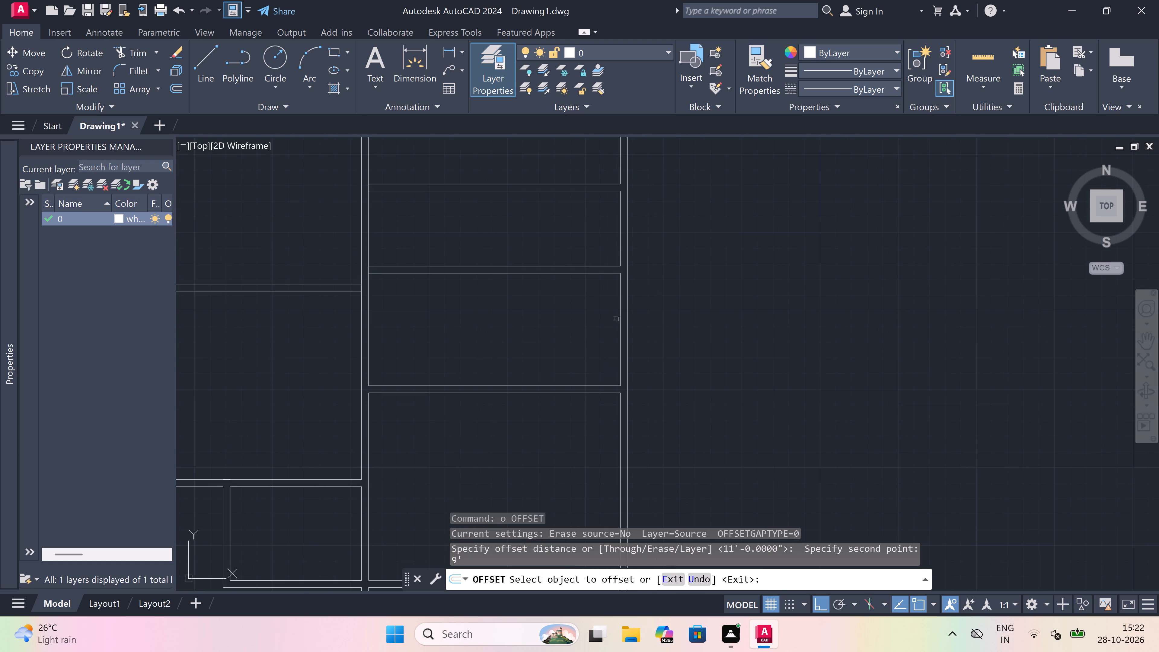
{"action": "left_click_drag", "start_coordinate": [621, 313], "coordinate": [605, 314]}
{"action": "left_click", "coordinate": [554, 322]}
{"action": "key", "text": "Escape"}
Offset the new vertical line 4.5" toward the central space to form a partition wall.
{"action": "key", "text": "space"}
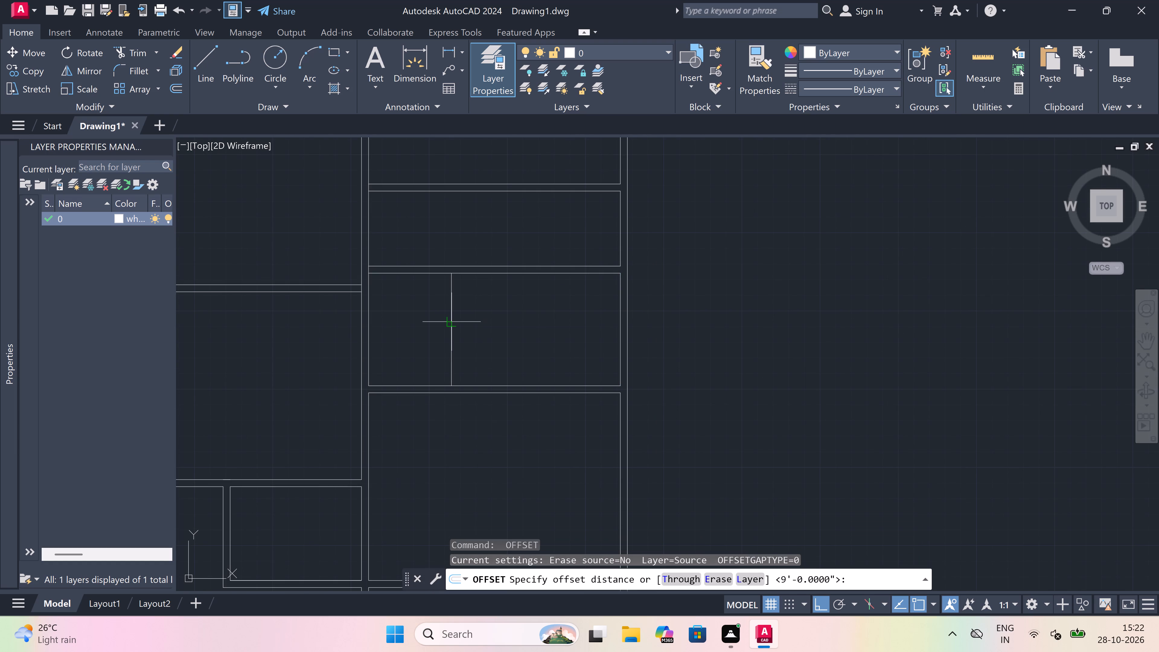
{"action": "left_click_drag", "start_coordinate": [455, 325], "coordinate": [449, 330]}
{"action": "key", "text": "4"}
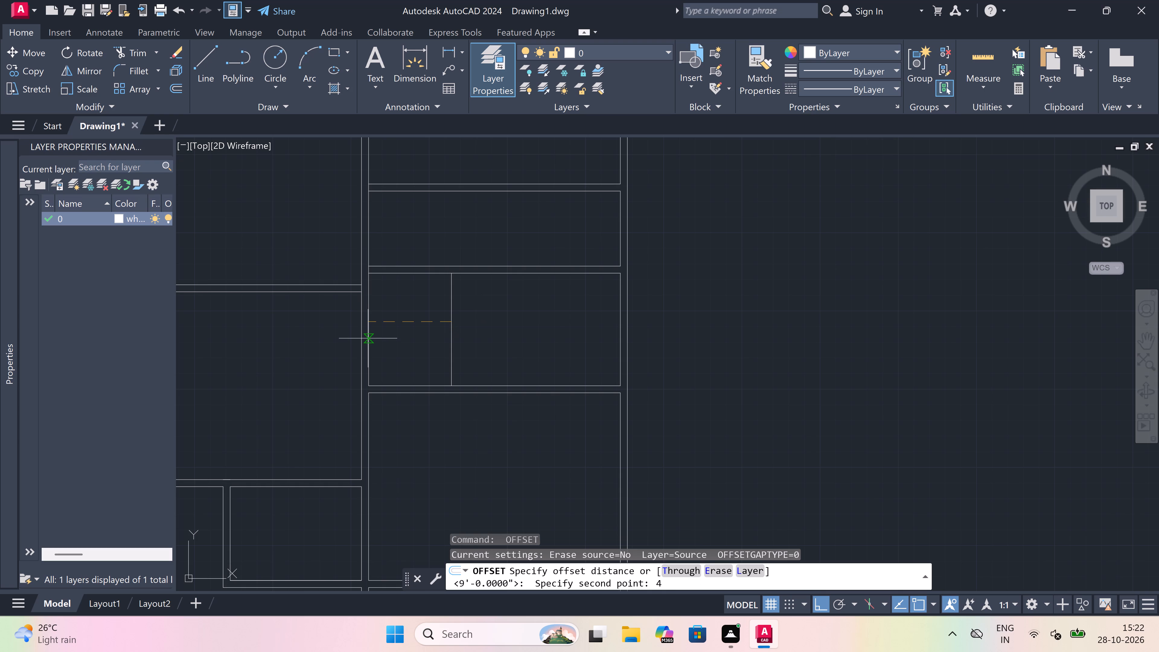
{"action": "key", "text": "period"}
{"action": "key", "text": "5"}
{"action": "key", "text": "shift+quotedbl"}
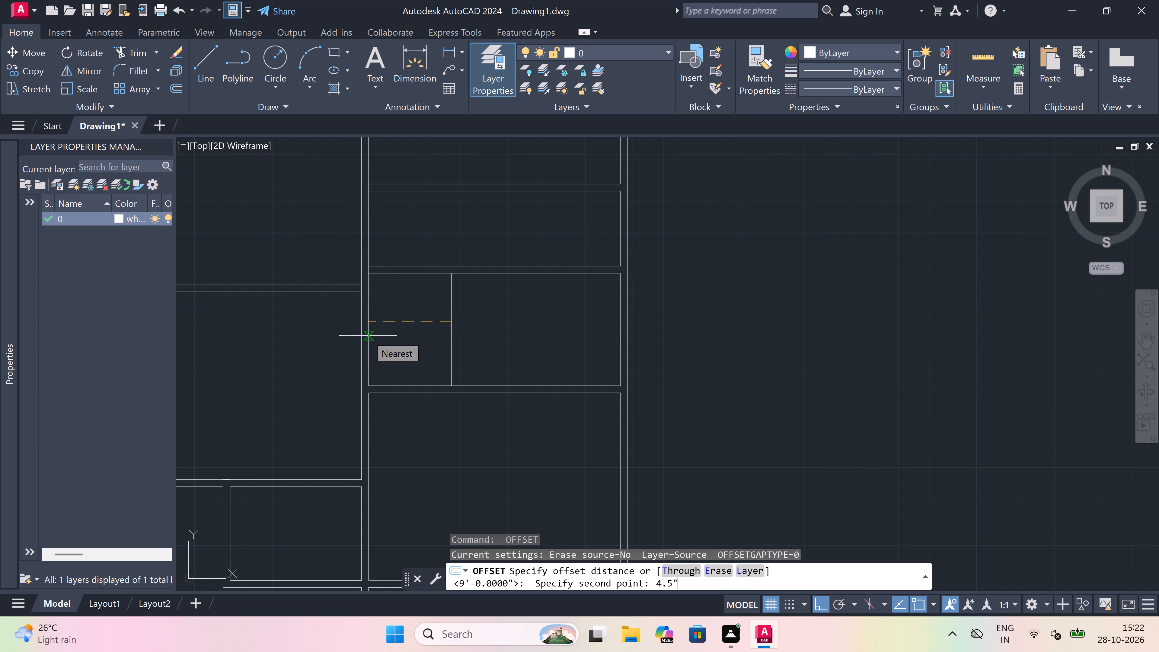
{"action": "key", "text": "space"}
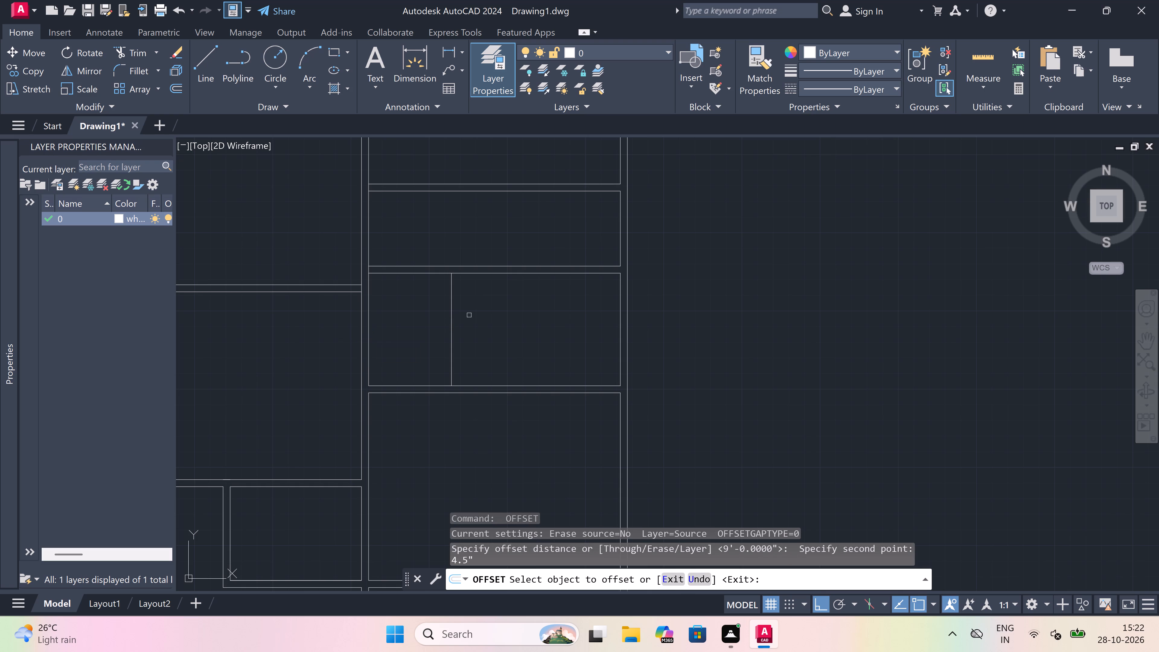
{"action": "left_click_drag", "start_coordinate": [449, 314], "coordinate": [417, 326]}
{"action": "left_click_drag", "start_coordinate": [365, 339], "coordinate": [369, 339]}
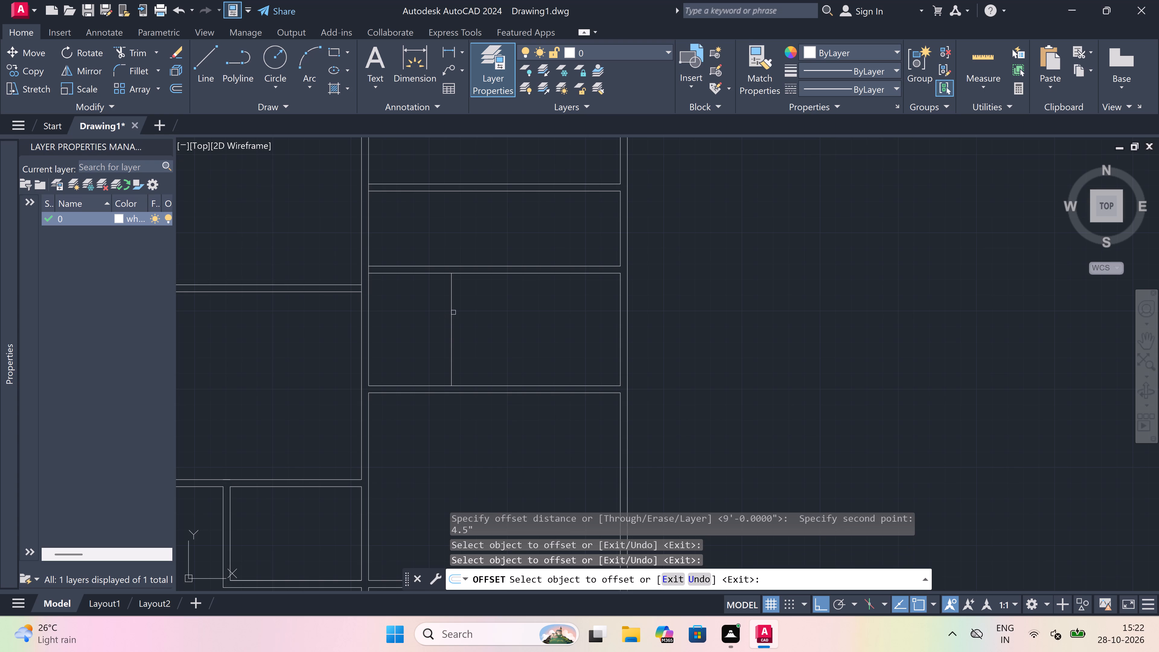
{"action": "left_click_drag", "start_coordinate": [453, 310], "coordinate": [385, 315]}
{"action": "left_click", "coordinate": [382, 315]}
{"action": "key", "text": "Escape"}
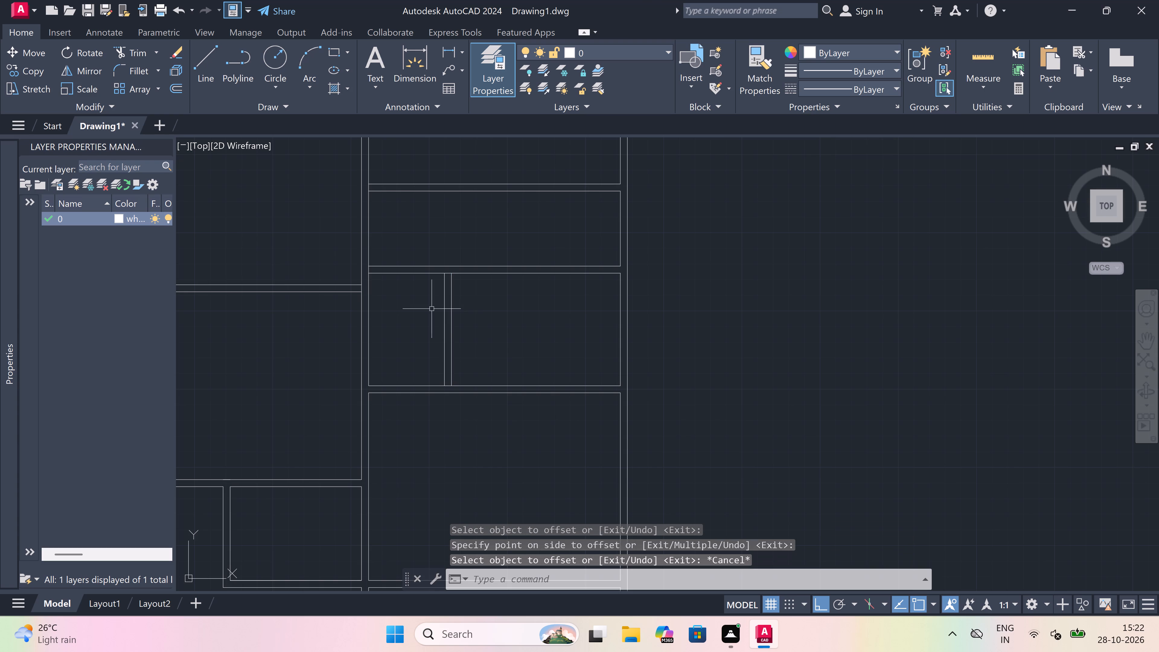
Offset the outer wall's inner line 7' inward across the right column's narrow room.
{"action": "key", "text": "space"}
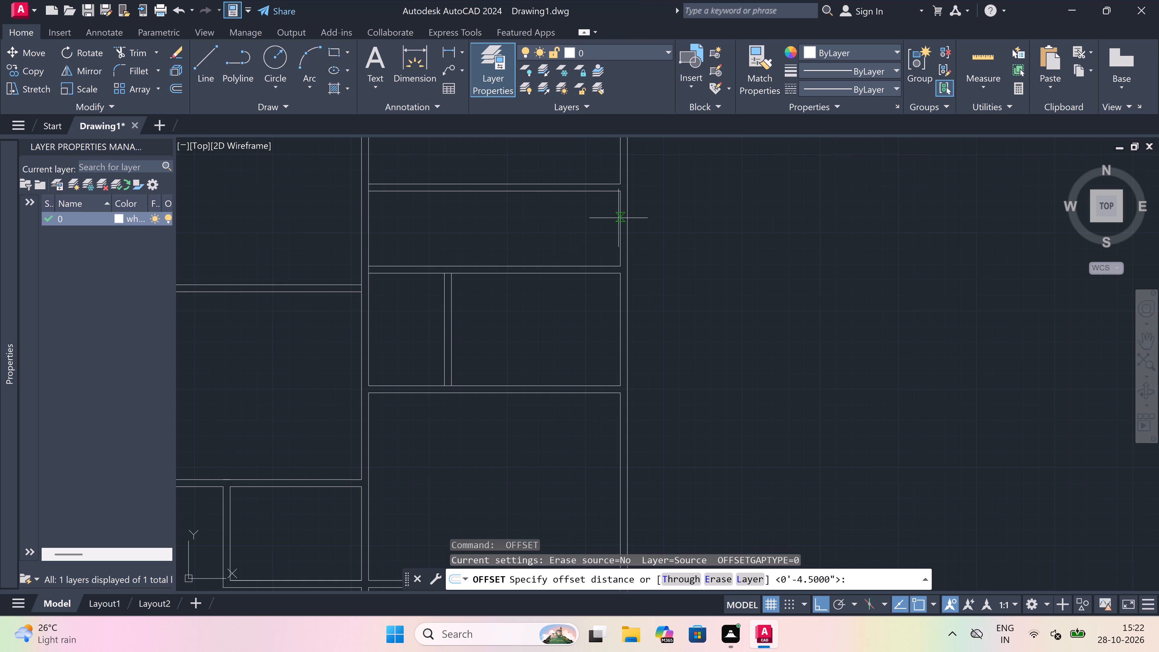
{"action": "left_click", "coordinate": [619, 222]}
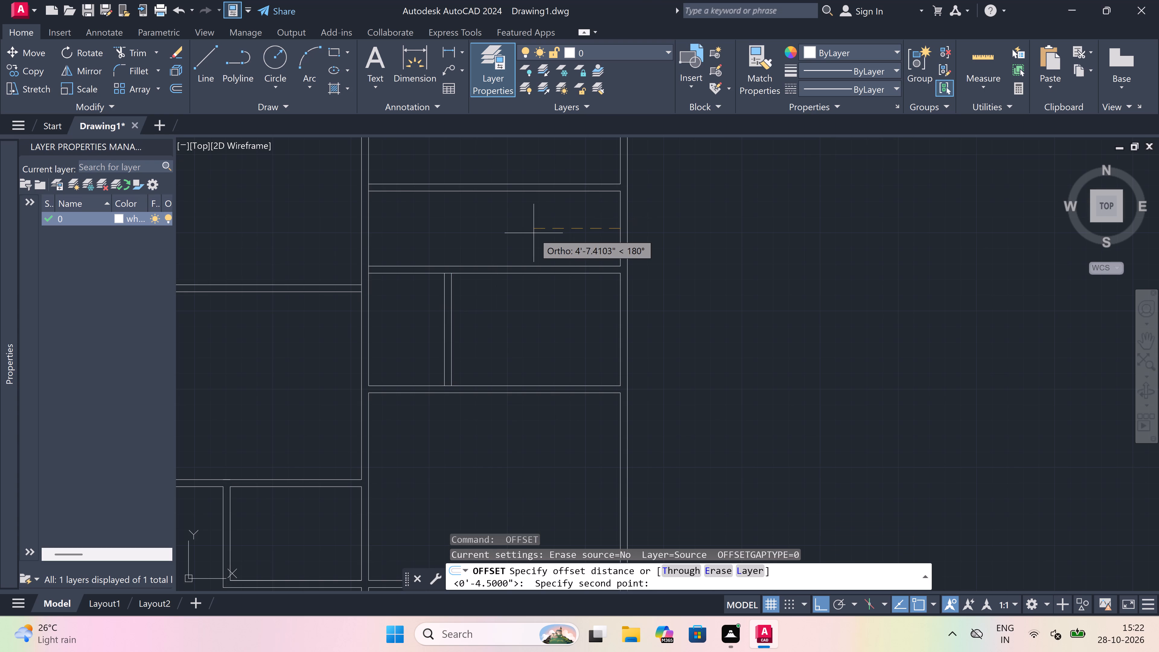
{"action": "type", "text": "7'"}
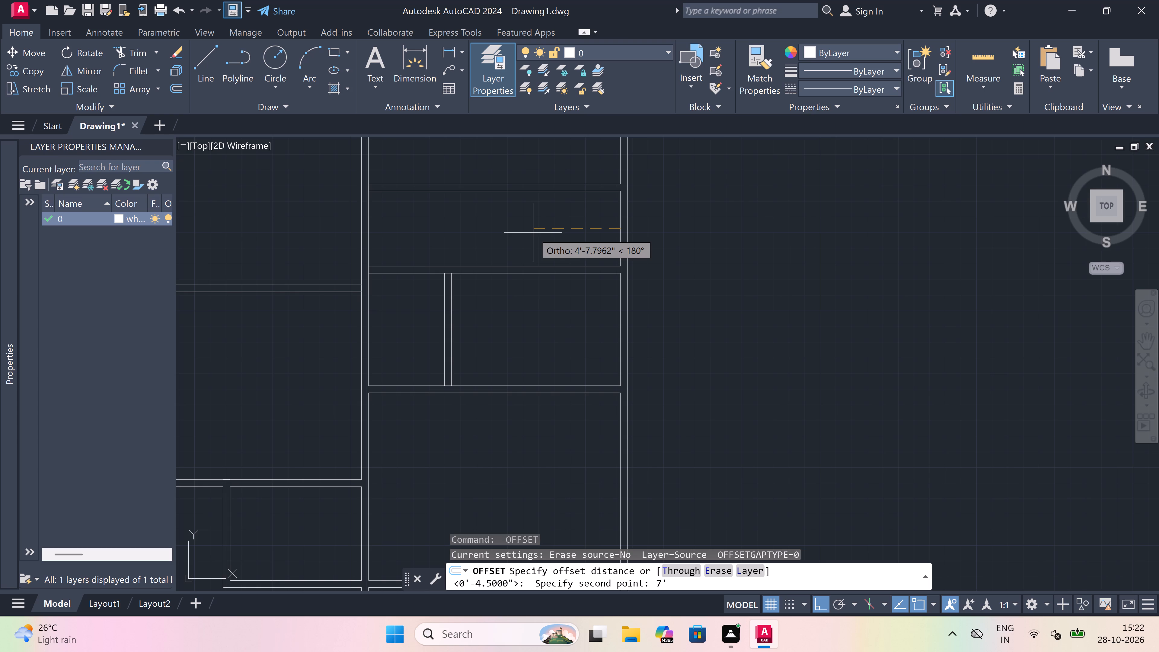
{"action": "key", "text": "space"}
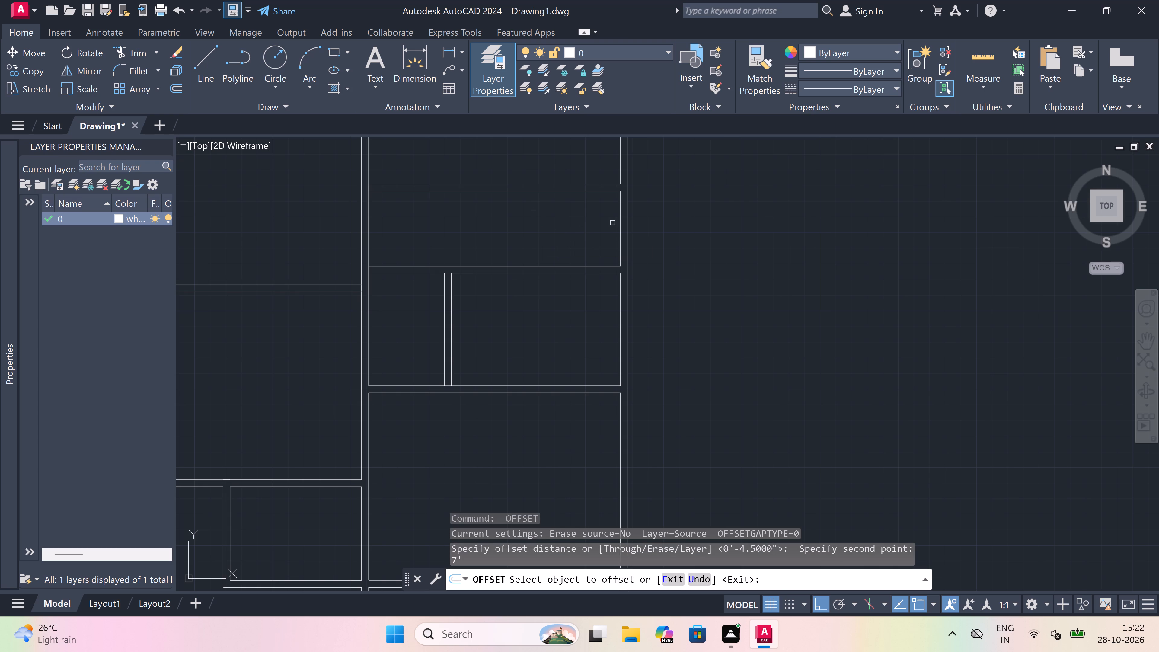
{"action": "left_click_drag", "start_coordinate": [620, 215], "coordinate": [578, 217]}
{"action": "left_click", "coordinate": [473, 231]}
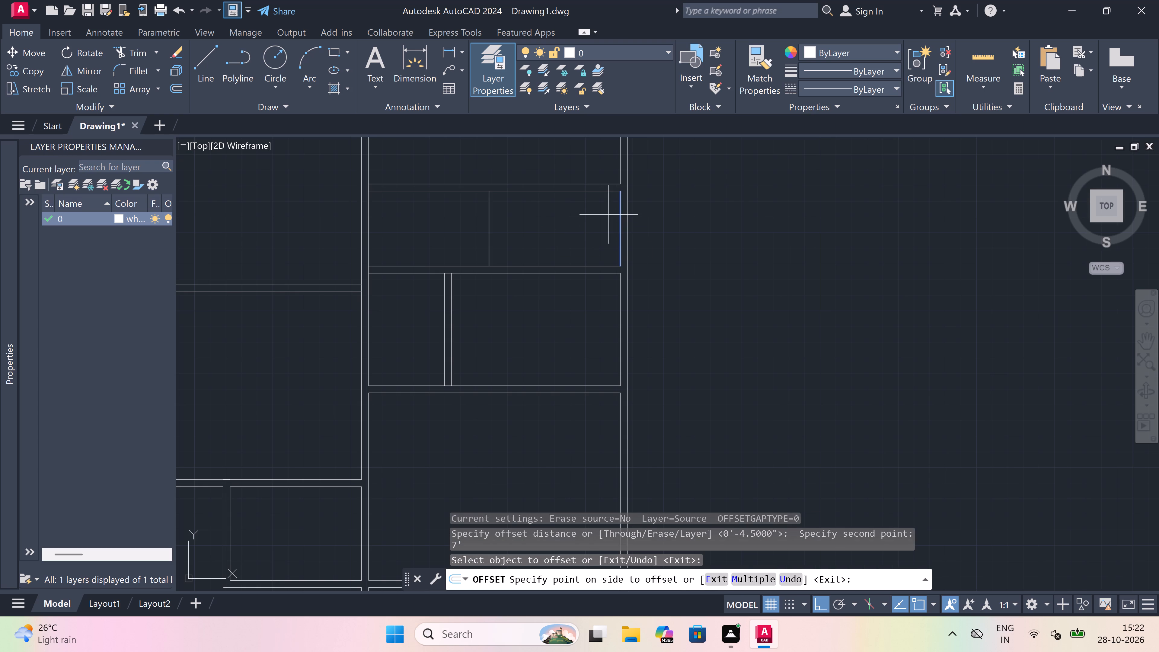
{"action": "key", "text": "Escape"}
Offset the narrow room's new vertical line 4.5" toward the central space to form a partition wall.
{"action": "key", "text": "space"}
{"action": "left_click_drag", "start_coordinate": [484, 231], "coordinate": [464, 229]}
{"action": "key", "text": "4"}
{"action": "type", "text": ".5"}
{"action": "key", "text": "shift+quotedbl"}
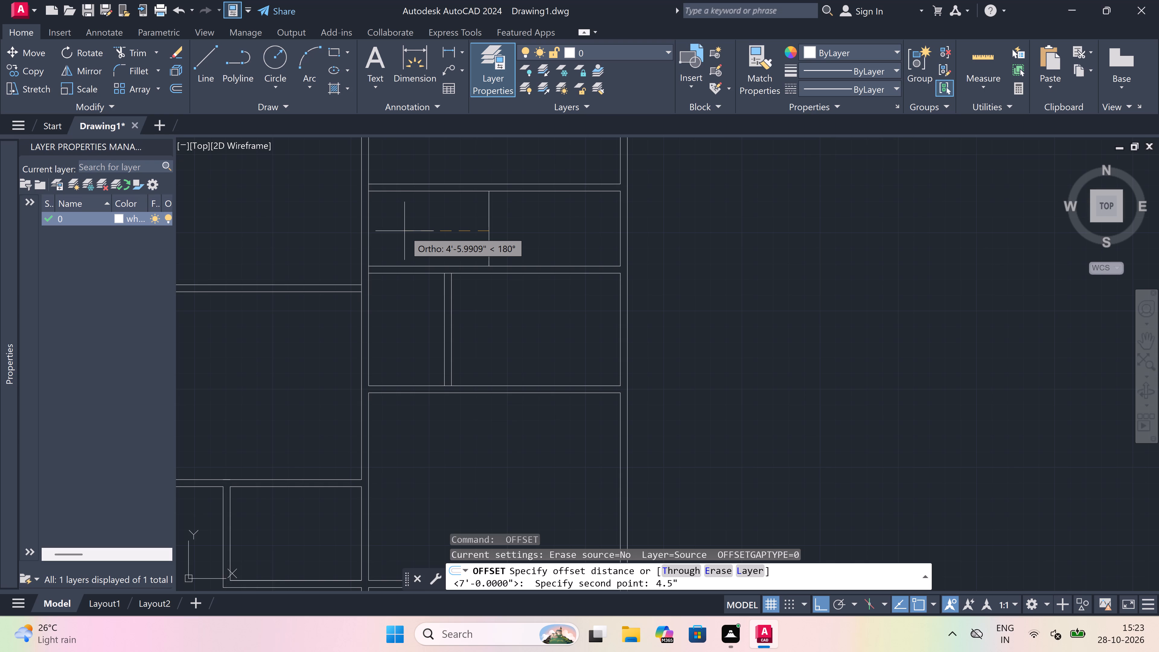
{"action": "key", "text": "space"}
{"action": "left_click_drag", "start_coordinate": [490, 211], "coordinate": [490, 211]}
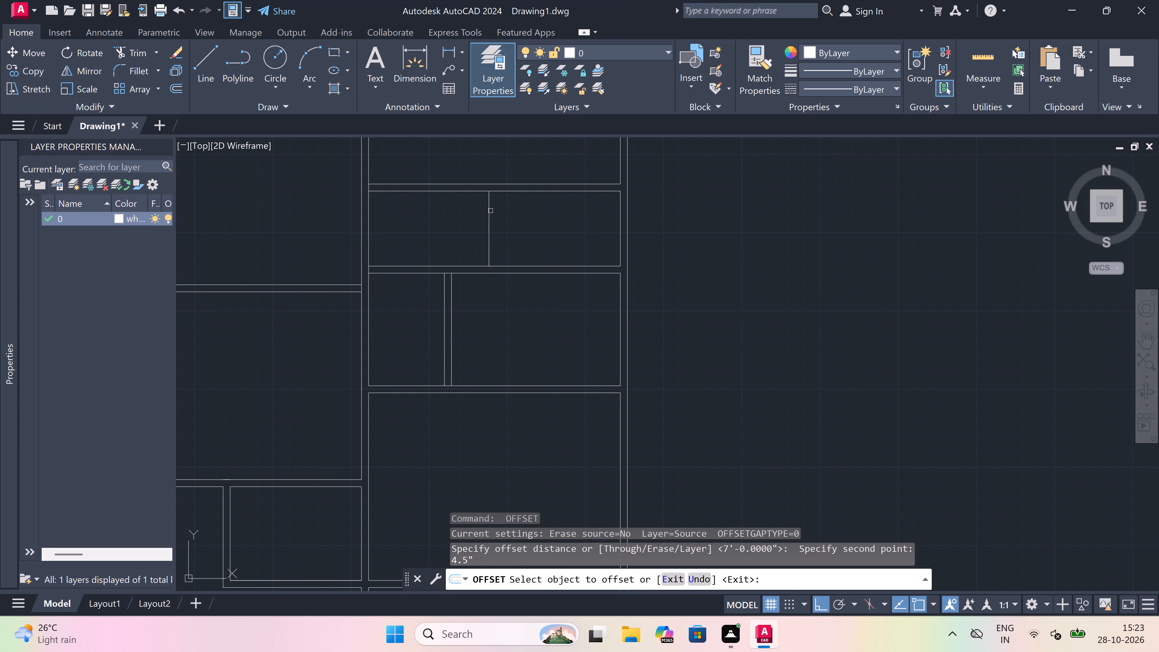
{"action": "left_click_drag", "start_coordinate": [490, 211], "coordinate": [461, 211]}
{"action": "left_click", "coordinate": [450, 215]}
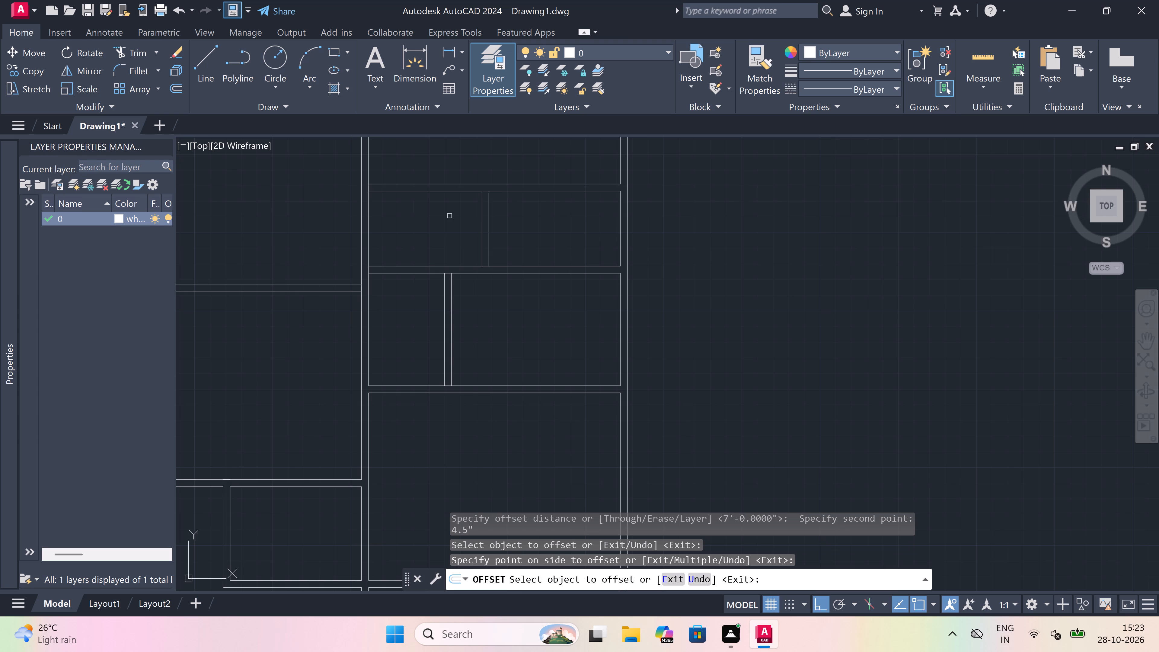
{"action": "scroll", "coordinate": [449, 216], "scroll_direction": "down", "scroll_amount": 3}
{"action": "scroll", "coordinate": [465, 235], "scroll_direction": "up", "scroll_amount": 2}
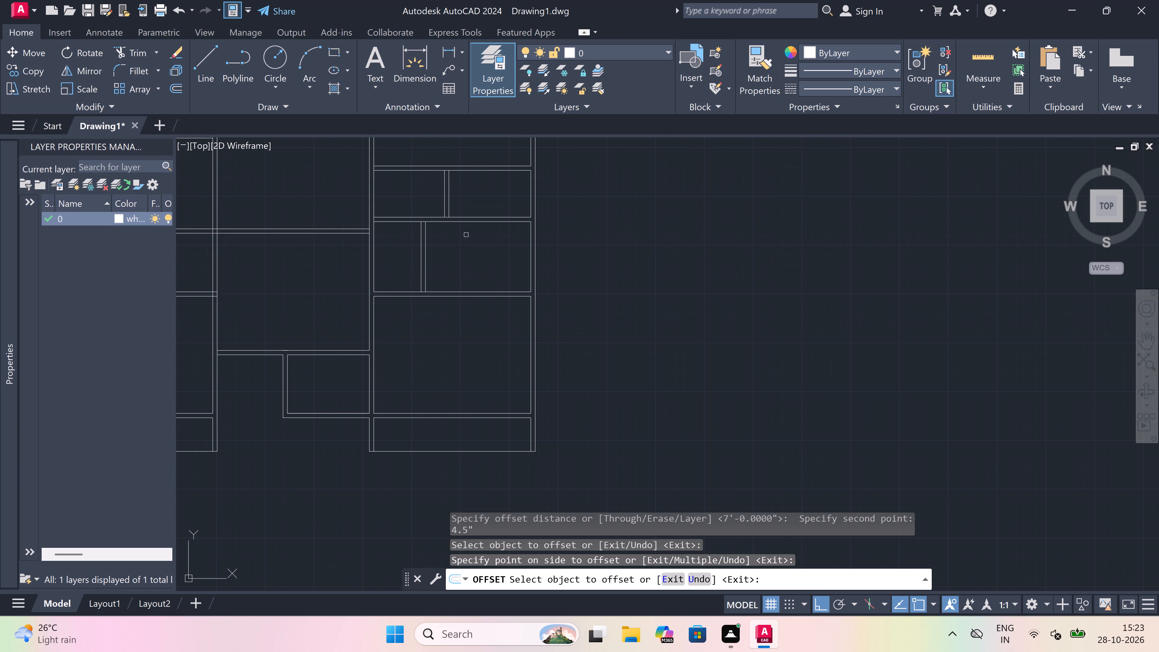
{"action": "scroll", "coordinate": [461, 313], "scroll_direction": "down", "scroll_amount": 3}
{"action": "key", "text": "Escape"}
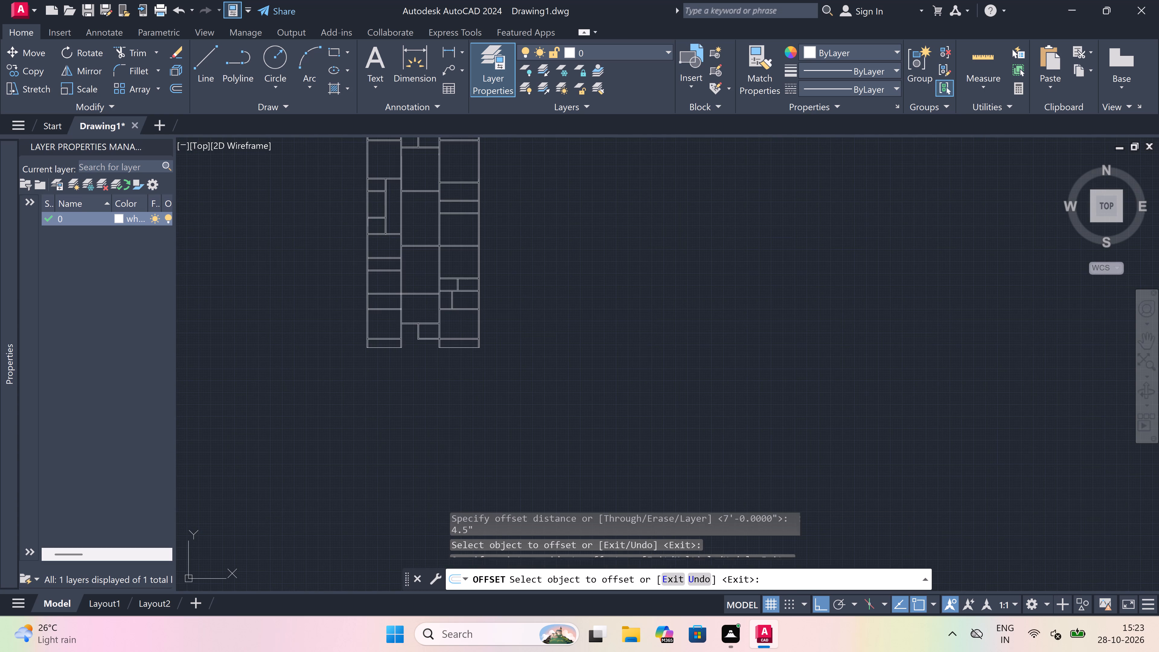
Extend both partition walls in the right column up to the upper lines of the horizontal walls above them.
{"action": "scroll", "coordinate": [454, 305], "scroll_direction": "up", "scroll_amount": 2}
{"action": "scroll", "coordinate": [446, 243], "scroll_direction": "up", "scroll_amount": 1}
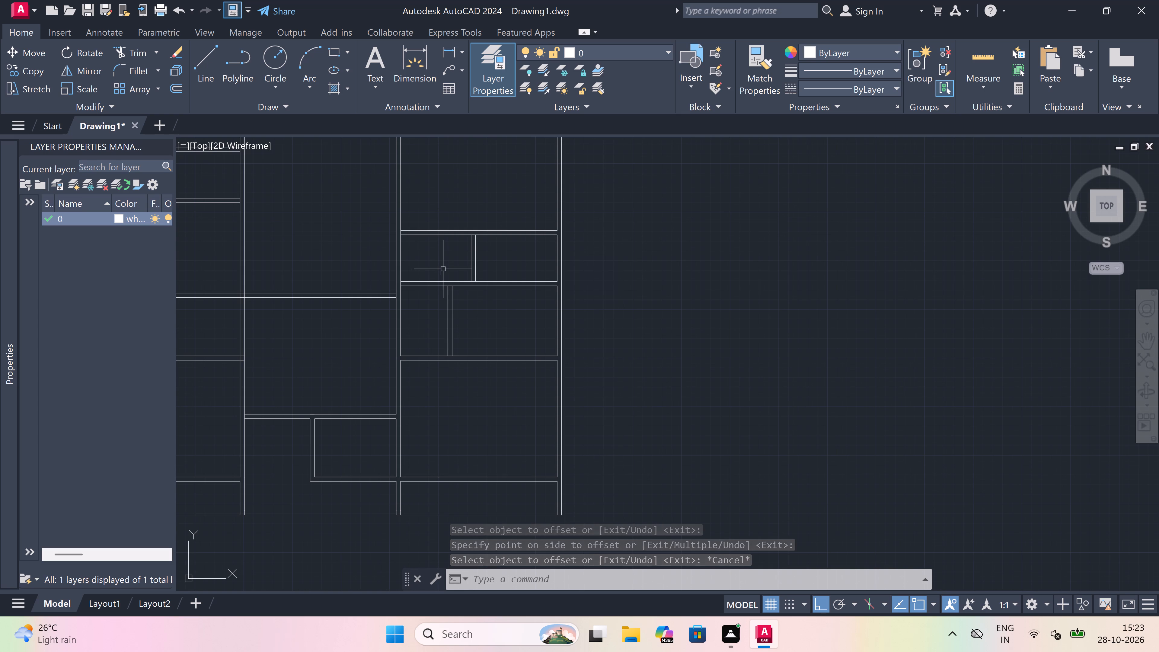
{"action": "type", "text": "ex"}
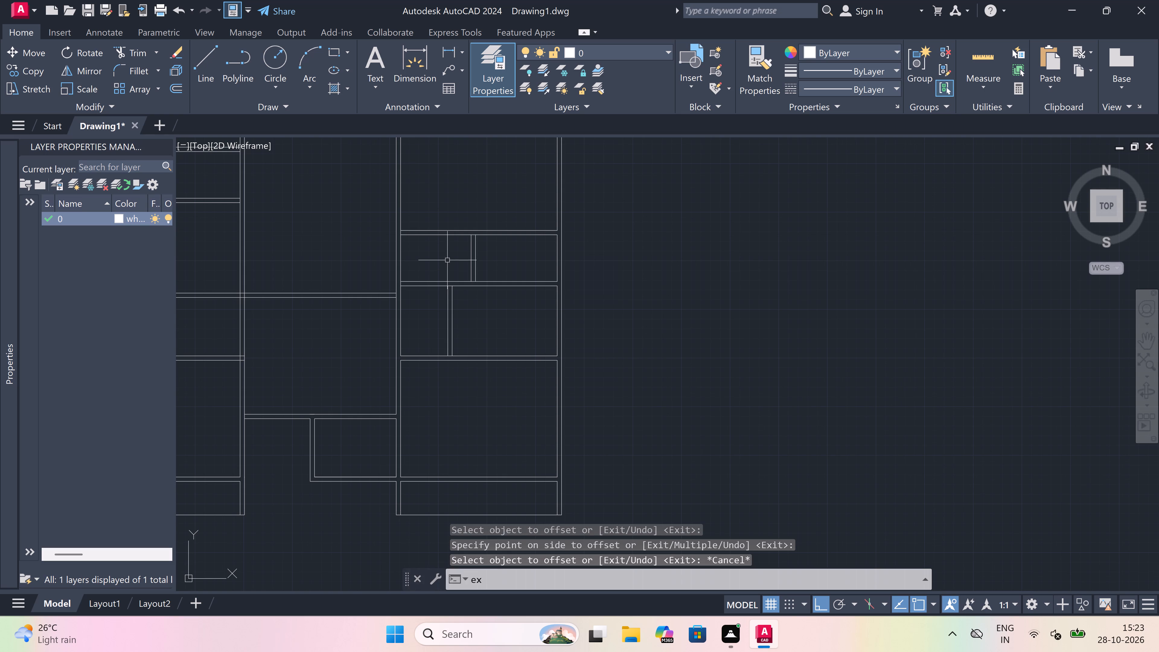
{"action": "key", "text": "space"}
{"action": "left_click", "coordinate": [458, 252]}
{"action": "left_click", "coordinate": [486, 244]}
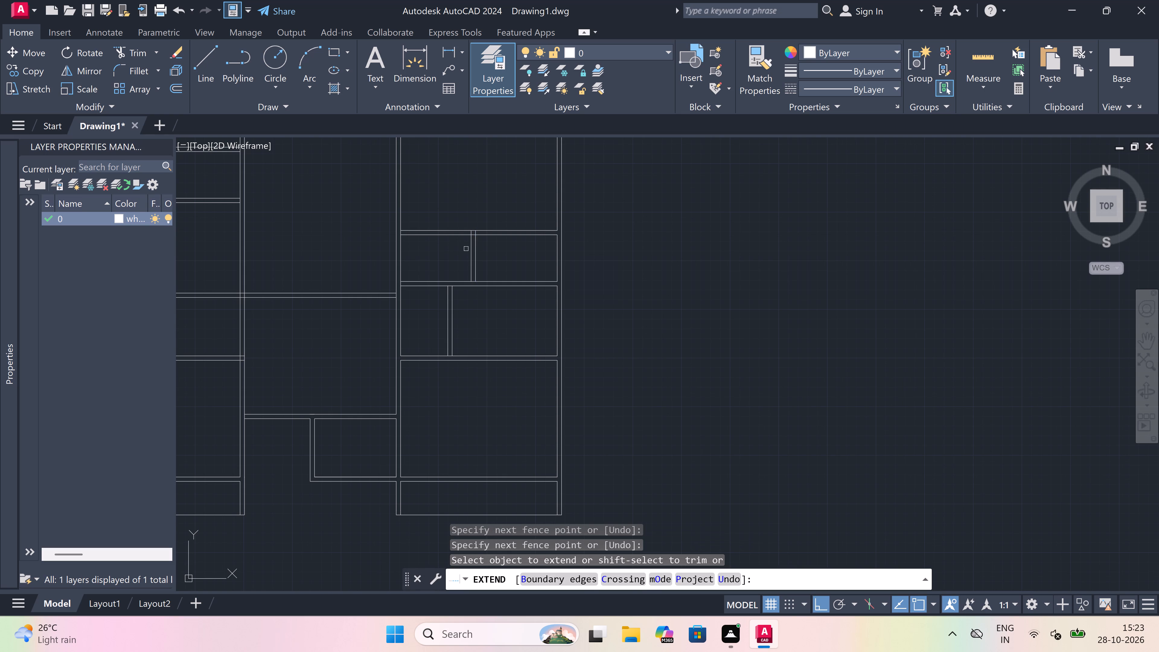
{"action": "left_click_drag", "start_coordinate": [444, 302], "coordinate": [448, 302]}
{"action": "left_click", "coordinate": [465, 299]}
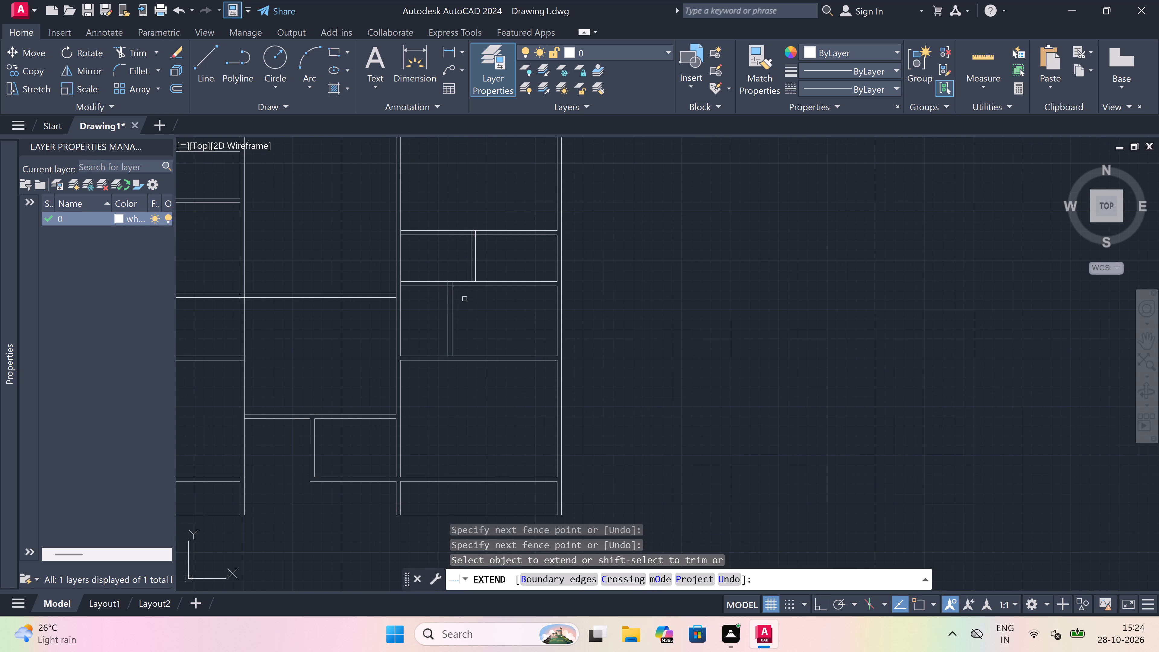
{"action": "key", "text": "Escape"}
Trim away the horizontal wall lines between the two partitions and the central space's wall.
{"action": "key", "text": "t"}
{"action": "key", "text": "r"}
{"action": "key", "text": "space"}
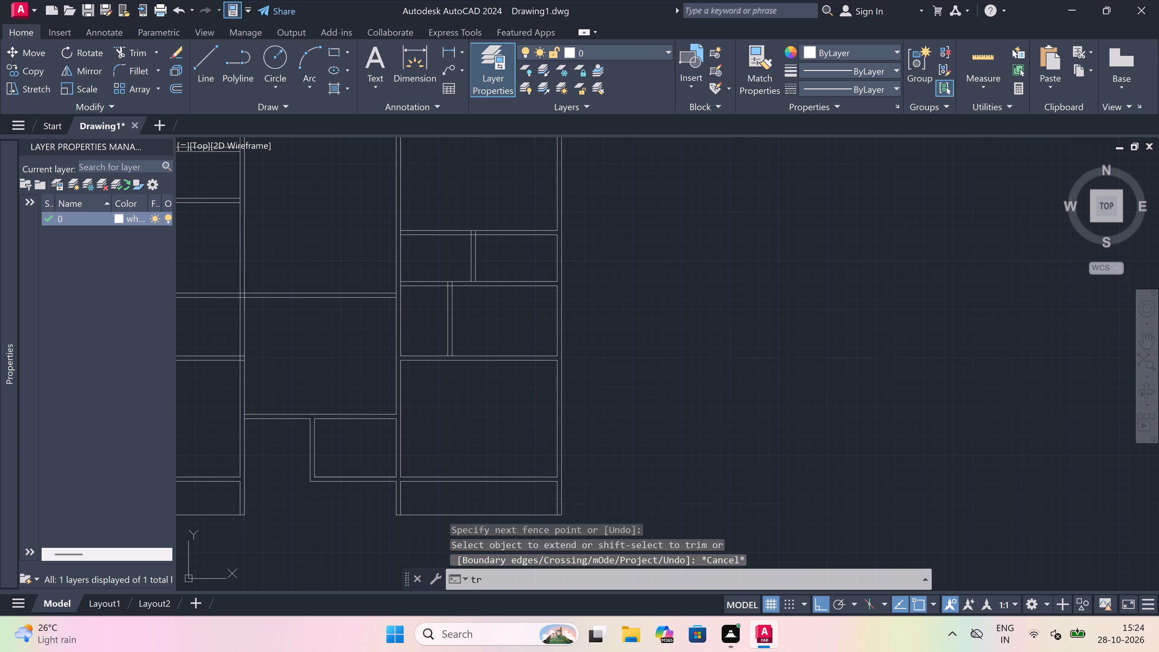
{"action": "left_click_drag", "start_coordinate": [449, 262], "coordinate": [449, 257]}
{"action": "left_click", "coordinate": [447, 213]}
{"action": "left_click", "coordinate": [437, 260]}
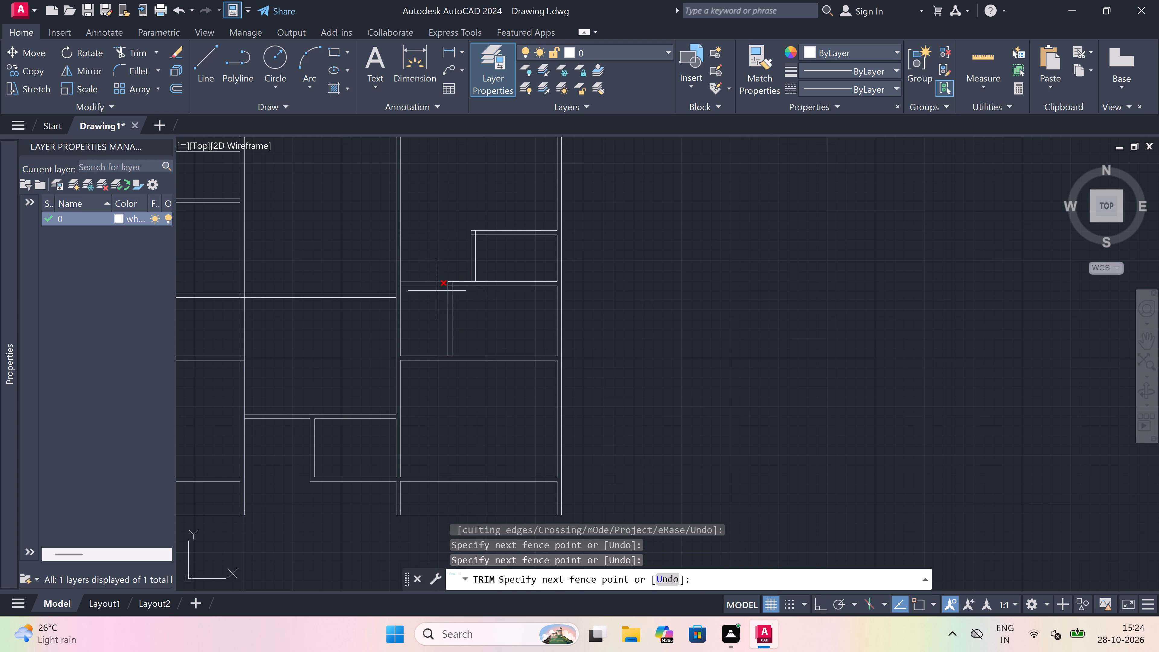
{"action": "left_click", "coordinate": [435, 306]}
Trim the horizontal wall line between the lower partition's two lines at its bottom junction.
{"action": "scroll", "coordinate": [453, 331], "scroll_direction": "up", "scroll_amount": 1}
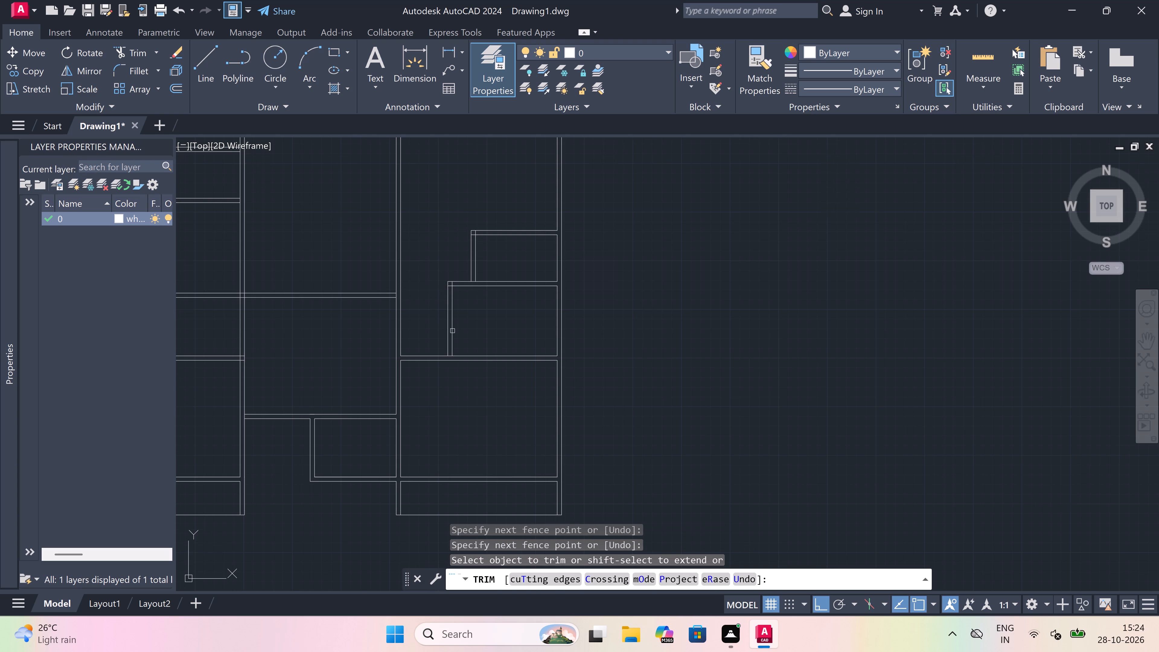
{"action": "scroll", "coordinate": [454, 359], "scroll_direction": "up", "scroll_amount": 2}
{"action": "left_click", "coordinate": [439, 383]}
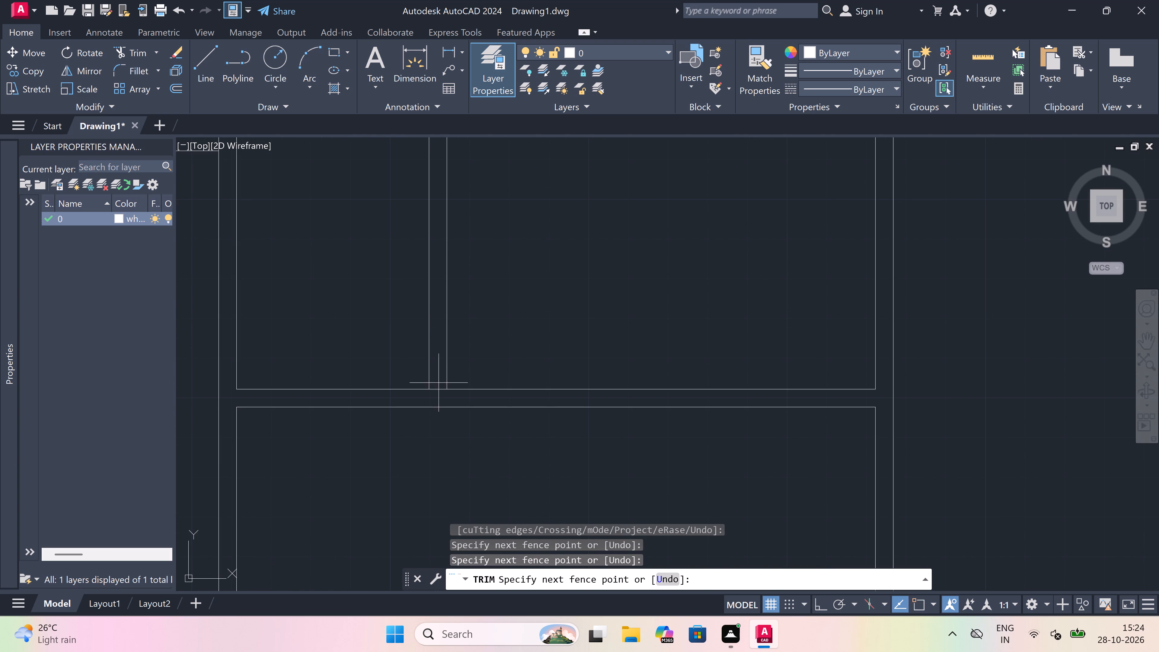
{"action": "left_click", "coordinate": [440, 391]}
Trim the overlapping lines at the lower partition's top corner and open the upper partition's base junction.
{"action": "scroll", "coordinate": [441, 384], "scroll_direction": "down", "scroll_amount": 3}
{"action": "scroll", "coordinate": [433, 301], "scroll_direction": "up", "scroll_amount": 2}
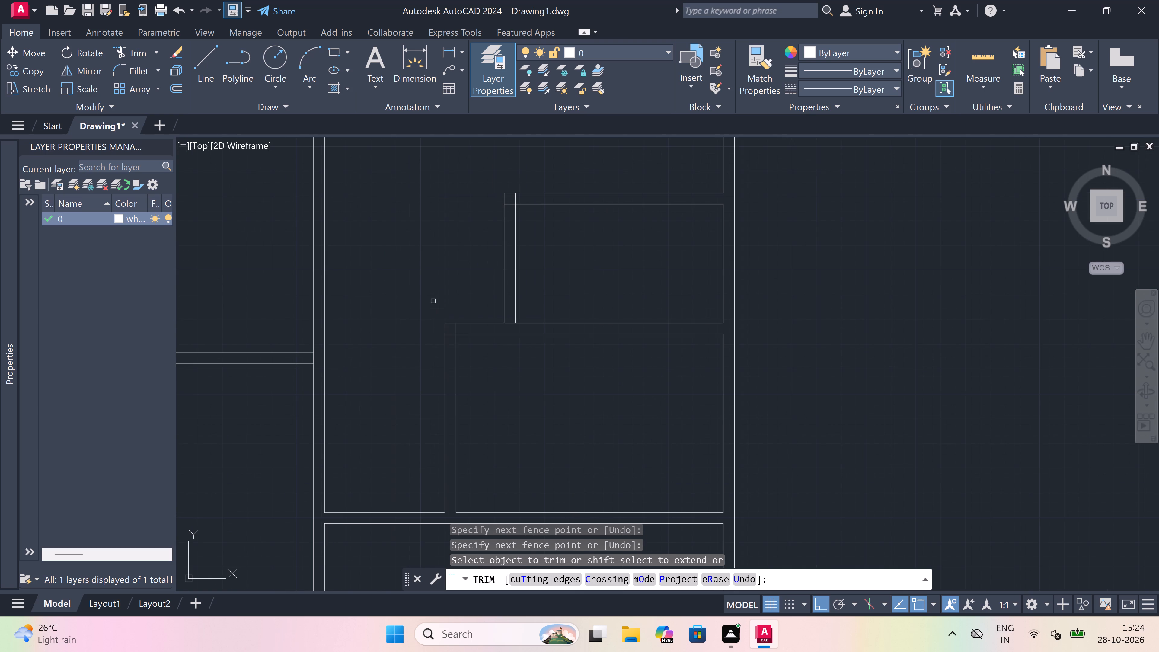
{"action": "scroll", "coordinate": [444, 327], "scroll_direction": "up", "scroll_amount": 2}
{"action": "left_click", "coordinate": [453, 331]}
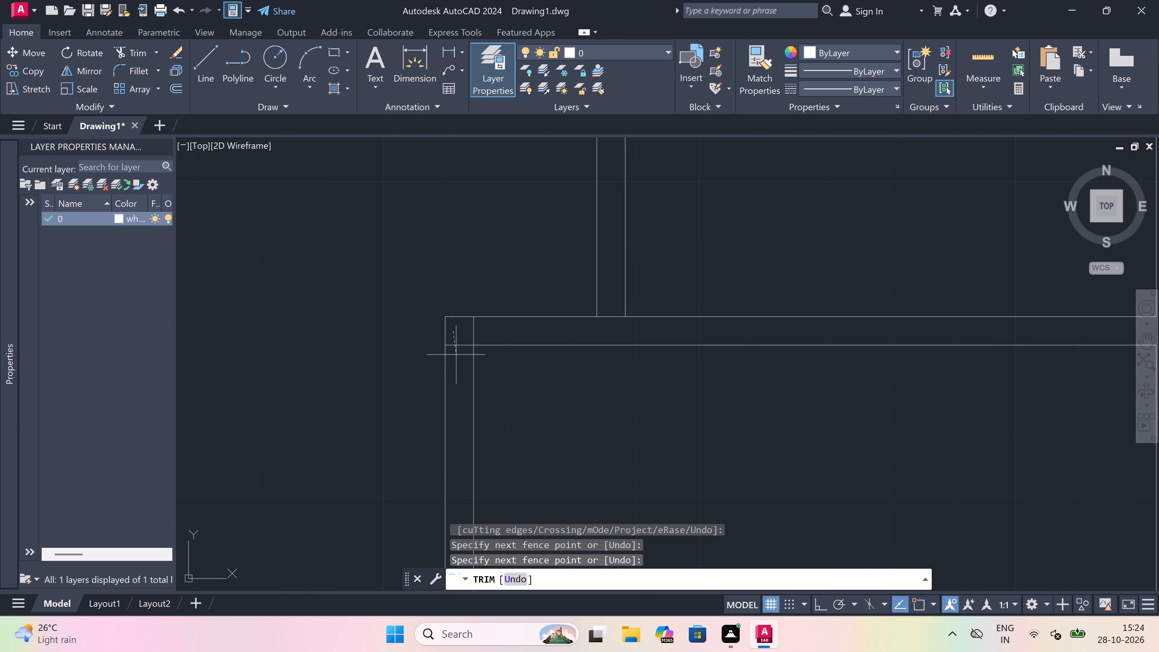
{"action": "left_click_drag", "start_coordinate": [457, 355], "coordinate": [458, 351]}
{"action": "scroll", "coordinate": [460, 331], "scroll_direction": "up", "scroll_amount": 1}
{"action": "left_click_drag", "start_coordinate": [460, 331], "coordinate": [473, 331]}
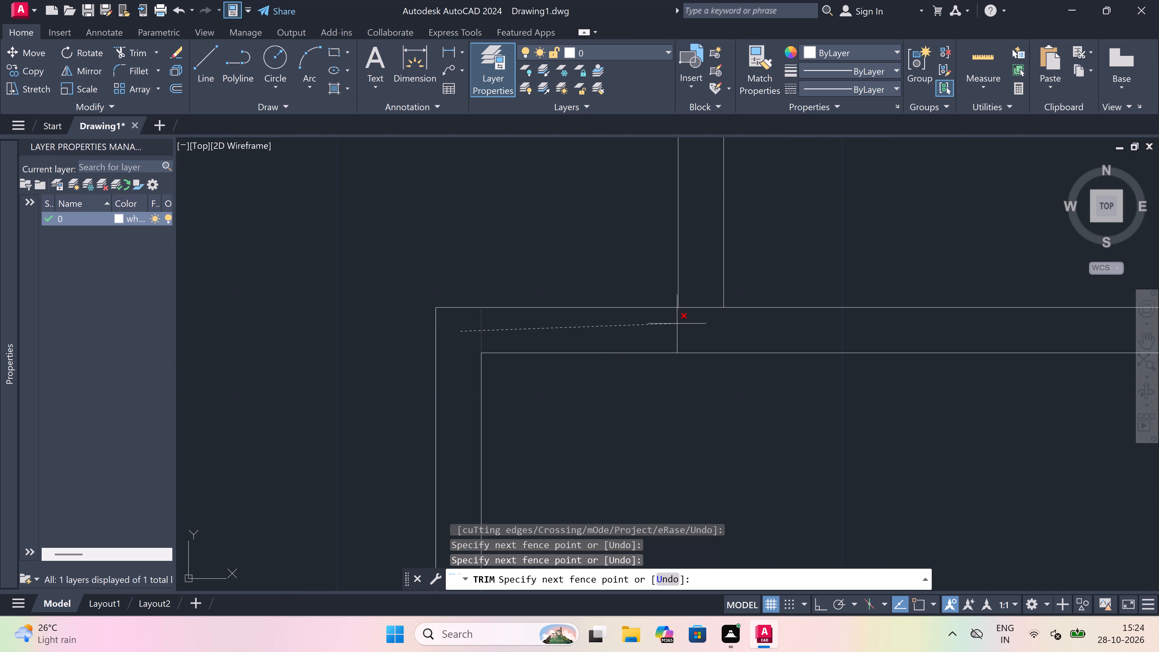
{"action": "left_click_drag", "start_coordinate": [677, 323], "coordinate": [682, 323]}
{"action": "left_click_drag", "start_coordinate": [700, 321], "coordinate": [700, 317]}
{"action": "left_click", "coordinate": [701, 292]}
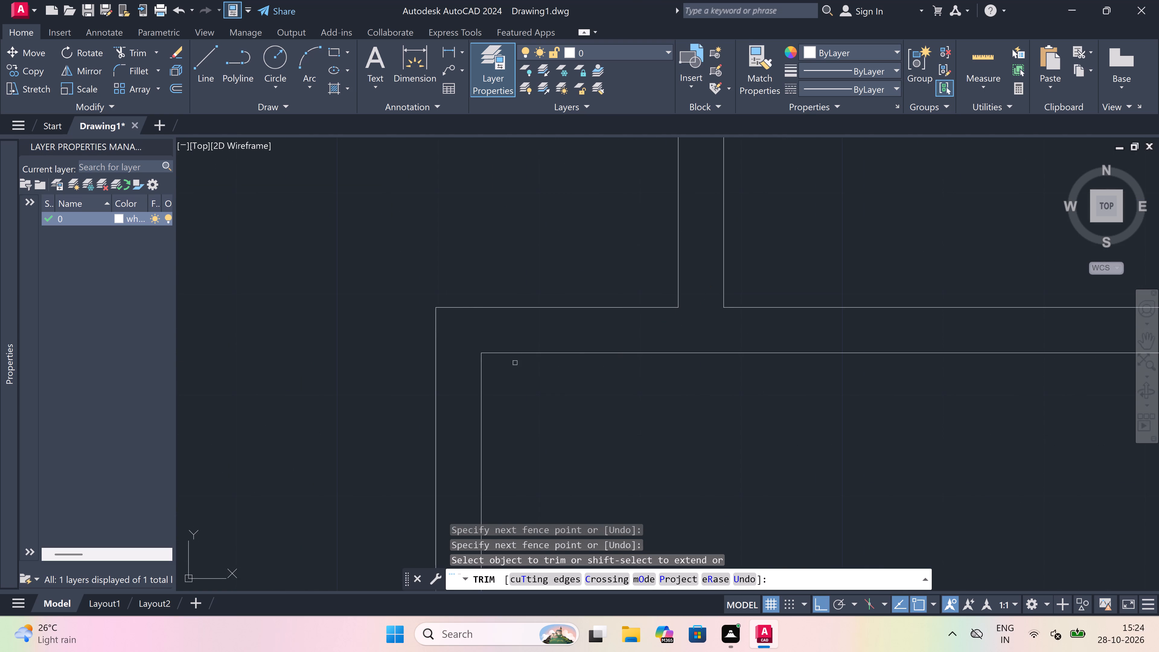
Trim the overlapping line ends at the upper partition's top corner to form a clean wall corner.
{"action": "scroll", "coordinate": [510, 363], "scroll_direction": "down", "scroll_amount": 4}
{"action": "scroll", "coordinate": [531, 270], "scroll_direction": "up", "scroll_amount": 3}
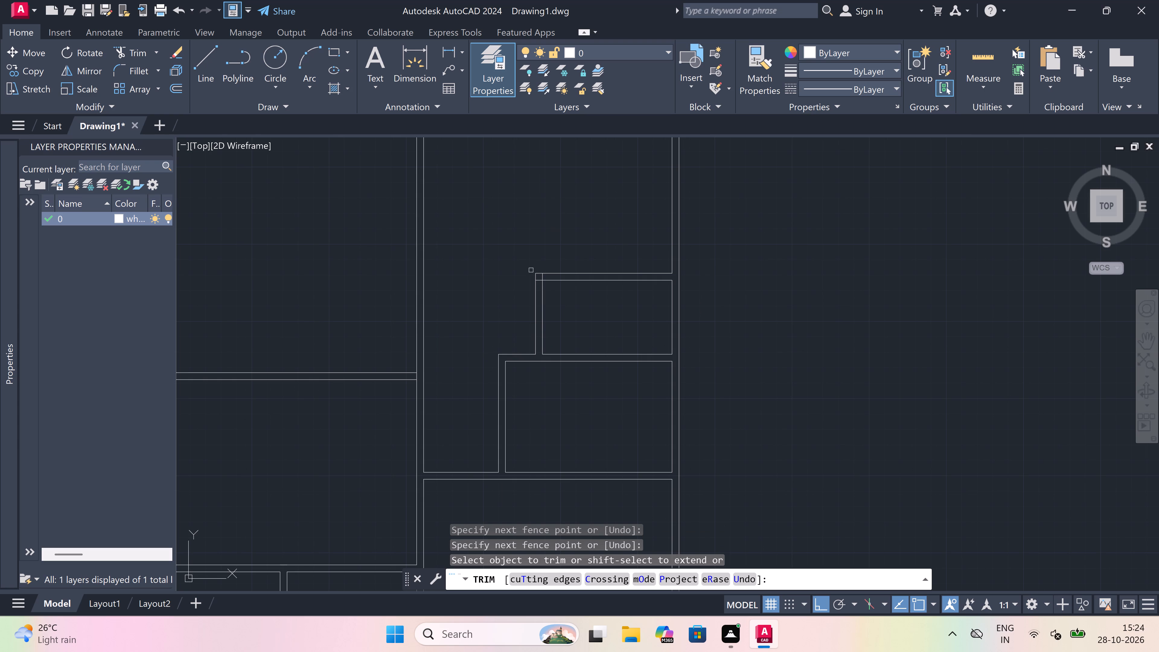
{"action": "scroll", "coordinate": [563, 286], "scroll_direction": "up", "scroll_amount": 1}
{"action": "left_click_drag", "start_coordinate": [560, 291], "coordinate": [560, 296]}
{"action": "left_click", "coordinate": [559, 335]}
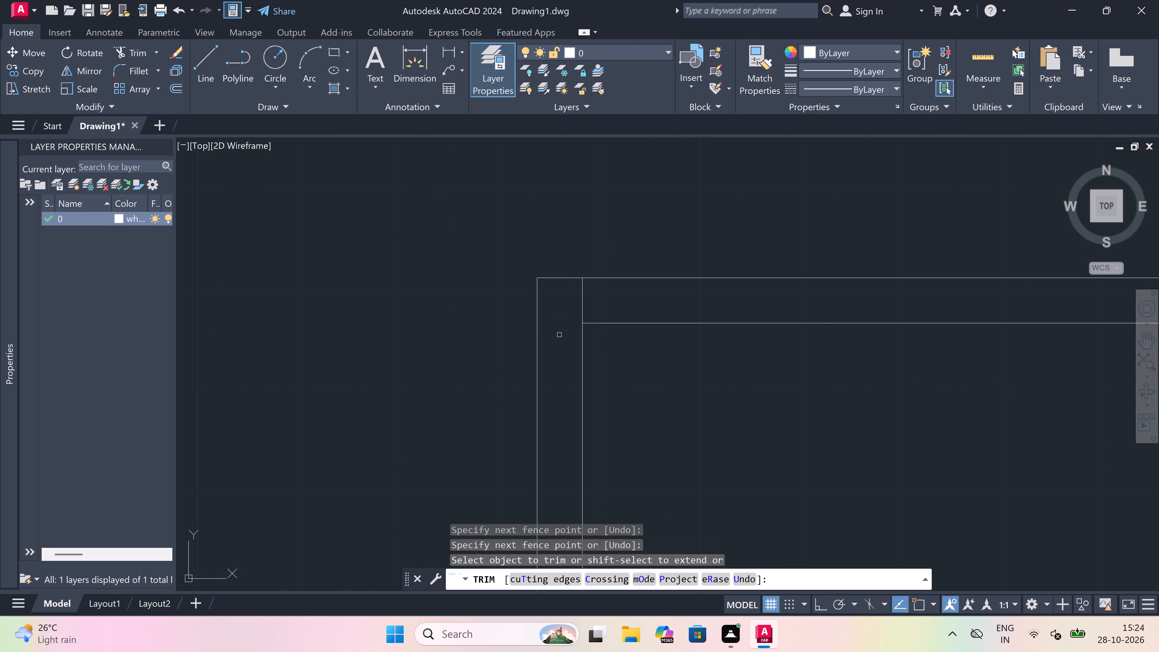
{"action": "left_click", "coordinate": [574, 303]}
{"action": "left_click", "coordinate": [596, 299]}
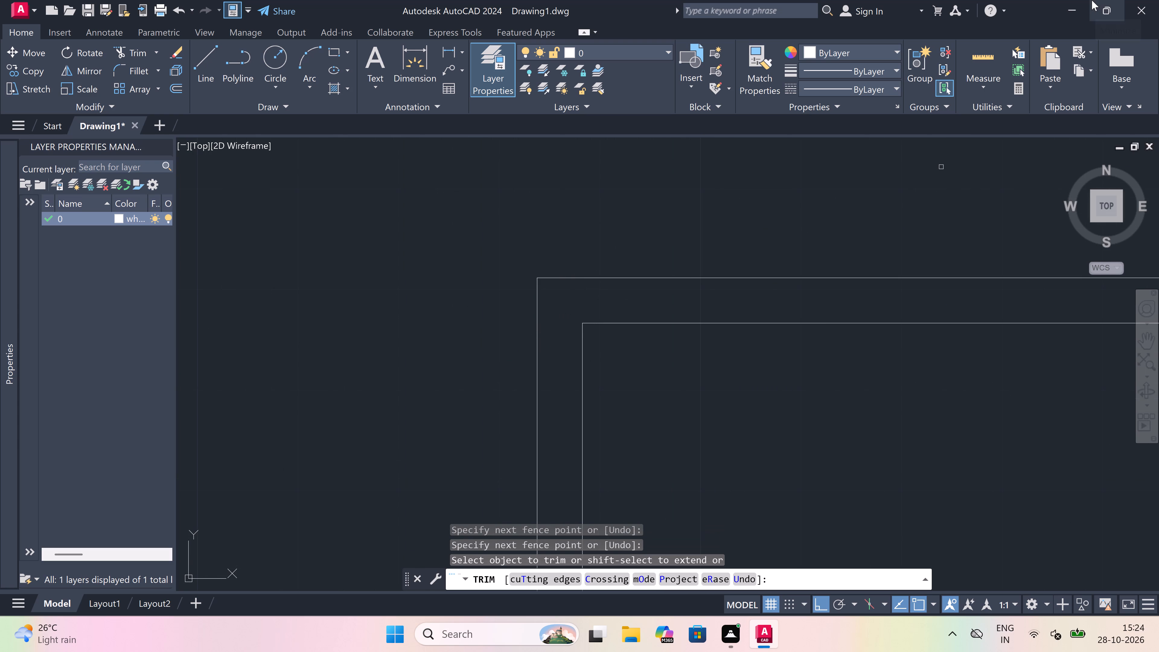
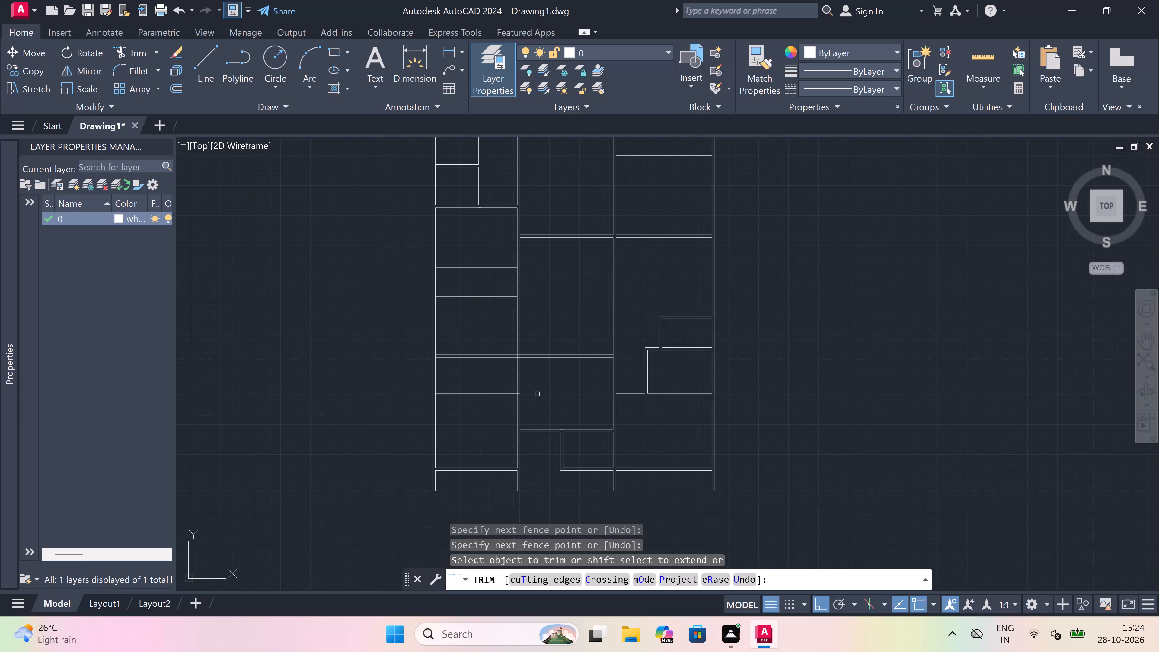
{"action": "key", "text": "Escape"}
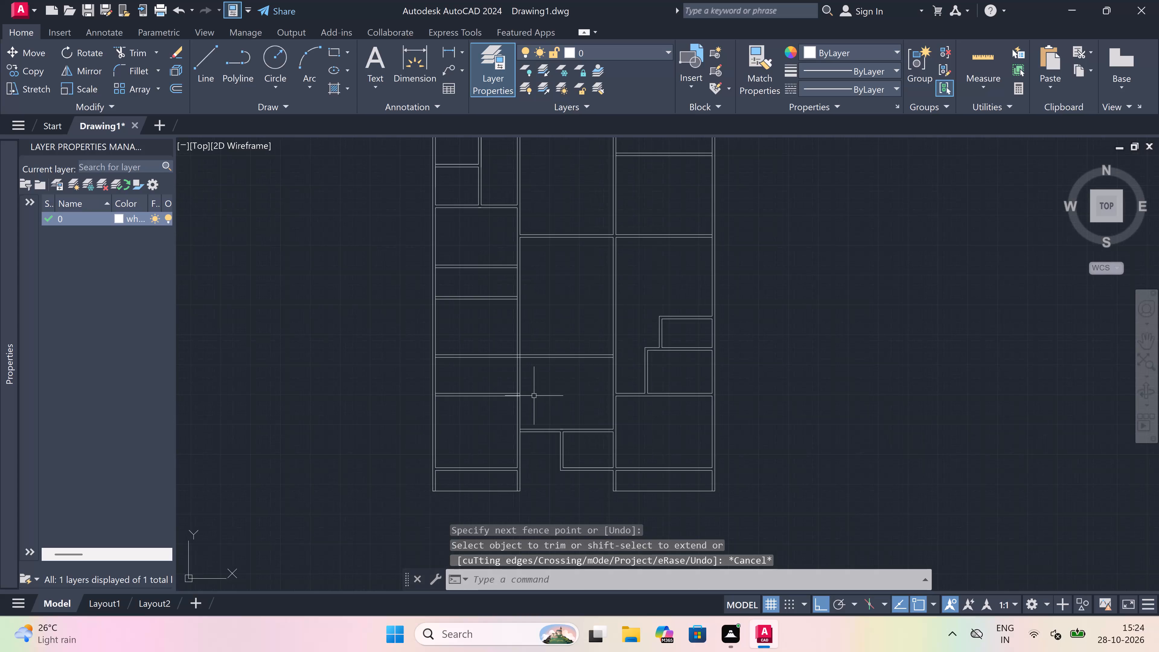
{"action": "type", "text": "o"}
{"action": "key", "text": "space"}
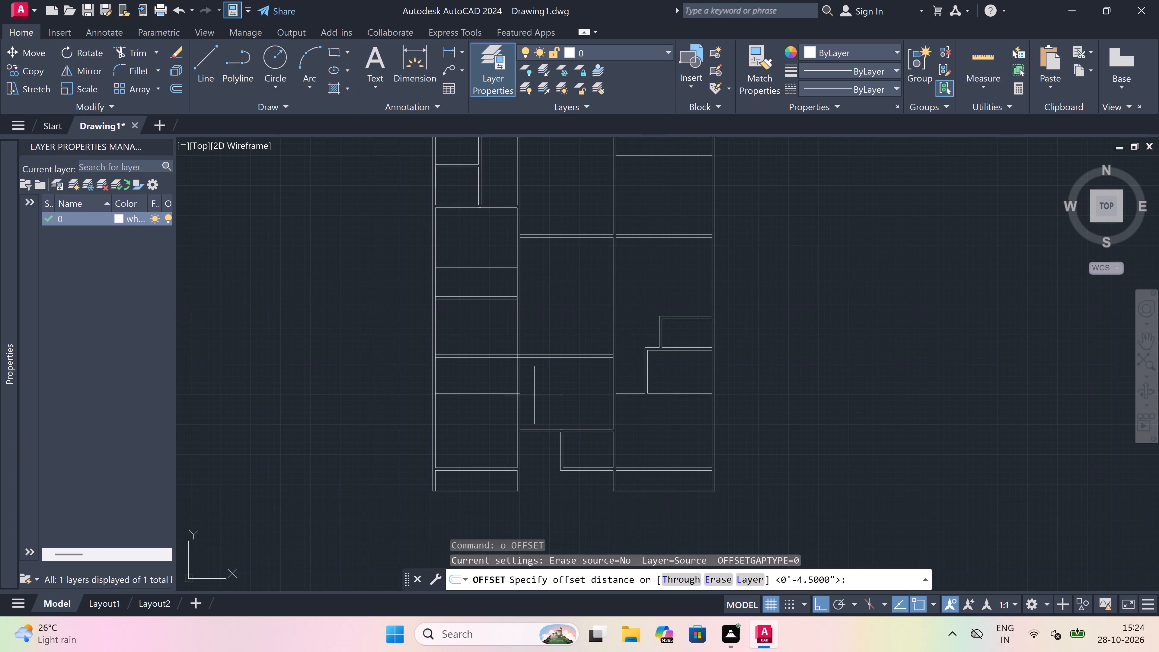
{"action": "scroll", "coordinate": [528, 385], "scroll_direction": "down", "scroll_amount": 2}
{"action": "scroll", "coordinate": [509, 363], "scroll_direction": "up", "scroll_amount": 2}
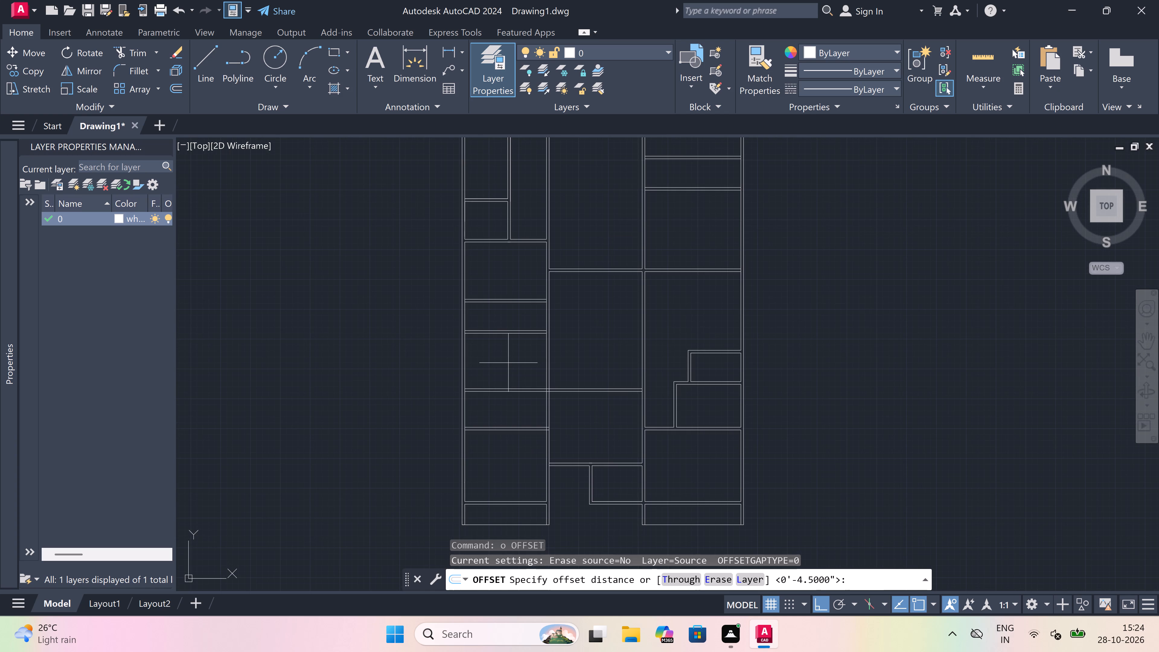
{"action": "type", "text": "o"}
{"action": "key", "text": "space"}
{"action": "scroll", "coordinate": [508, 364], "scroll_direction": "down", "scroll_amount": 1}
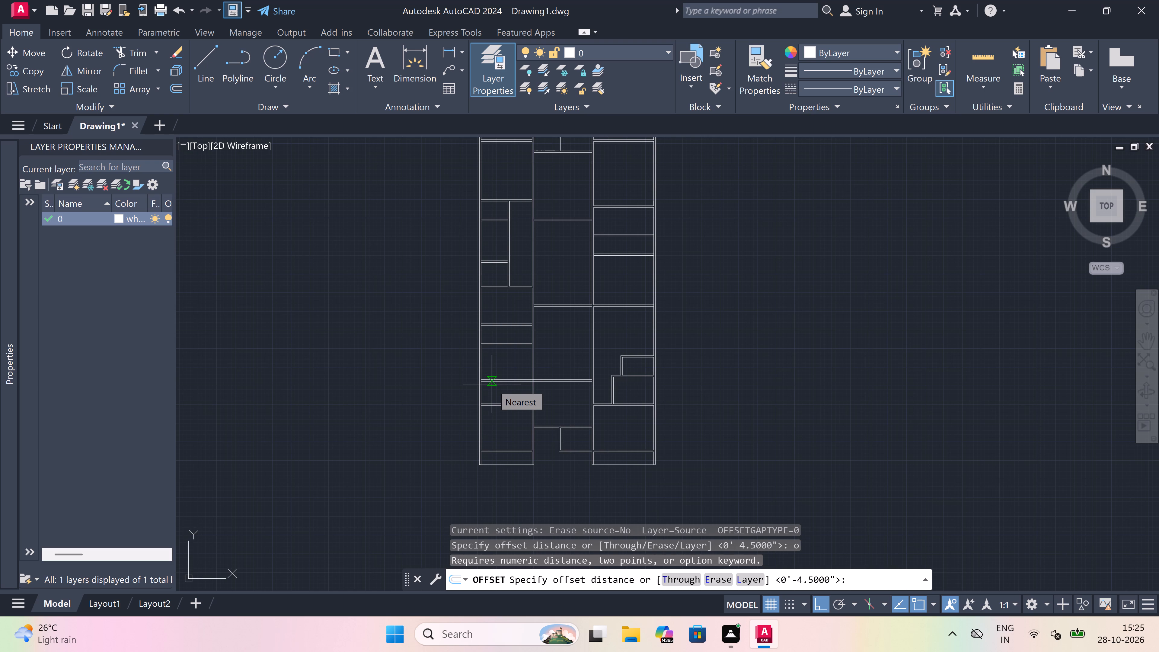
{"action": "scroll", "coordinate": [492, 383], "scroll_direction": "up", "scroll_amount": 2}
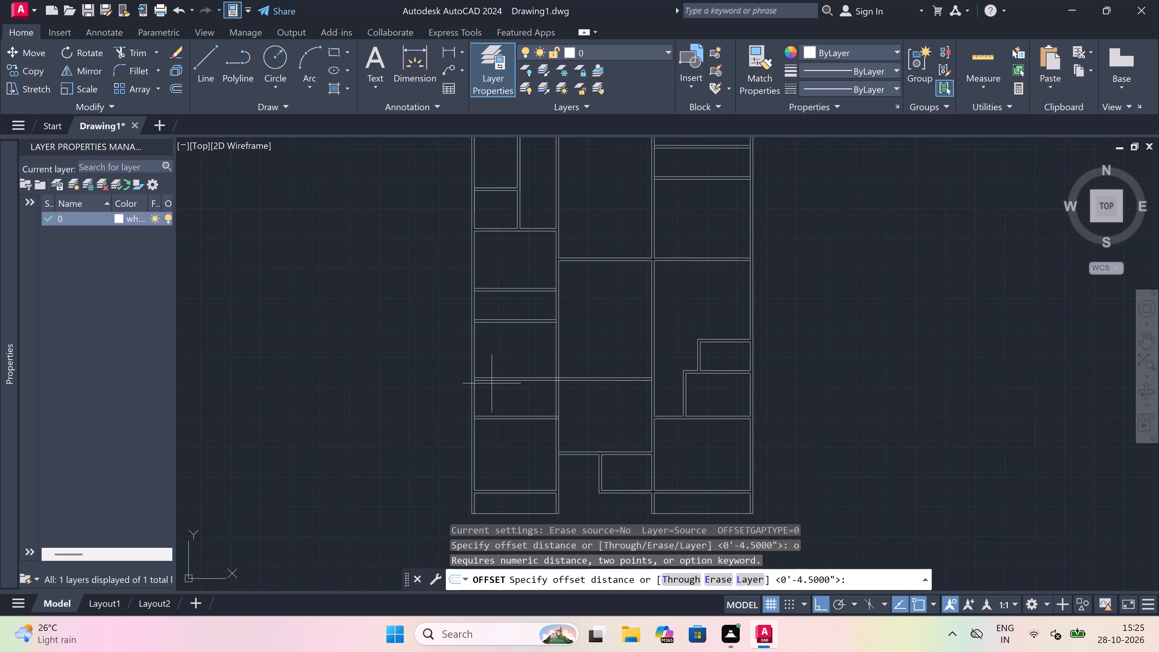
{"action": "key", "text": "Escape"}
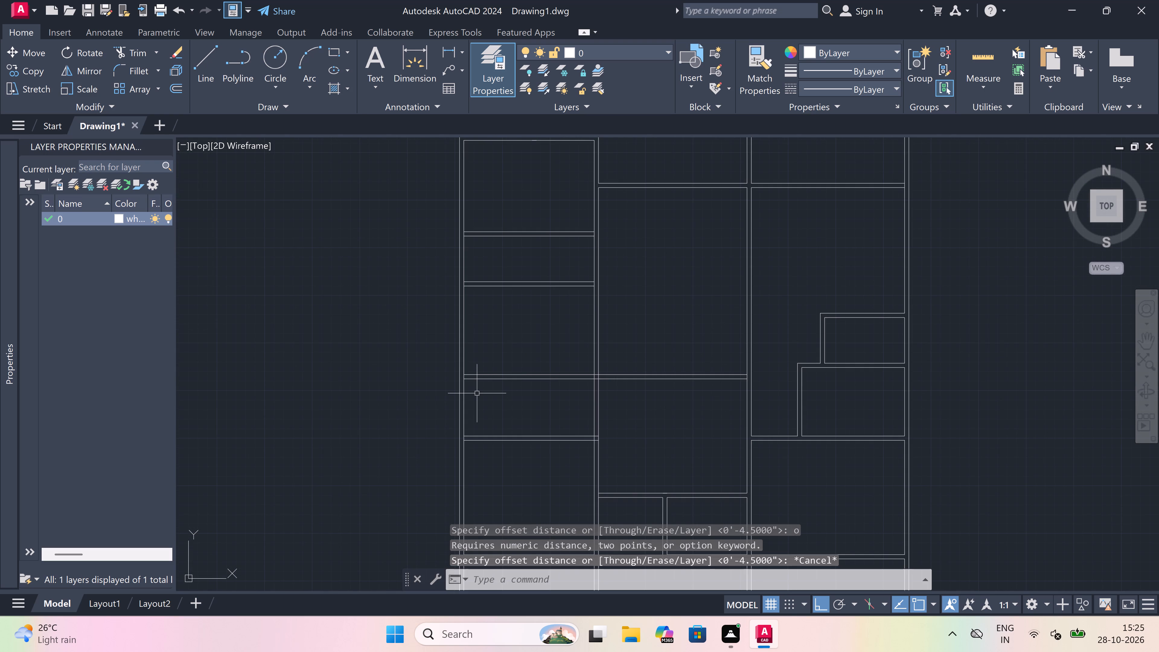
Trim the left outer wall's inner line between the lines of the two adjoining partitions below the left column's middle room.
{"action": "type", "text": "tr"}
{"action": "key", "text": "space"}
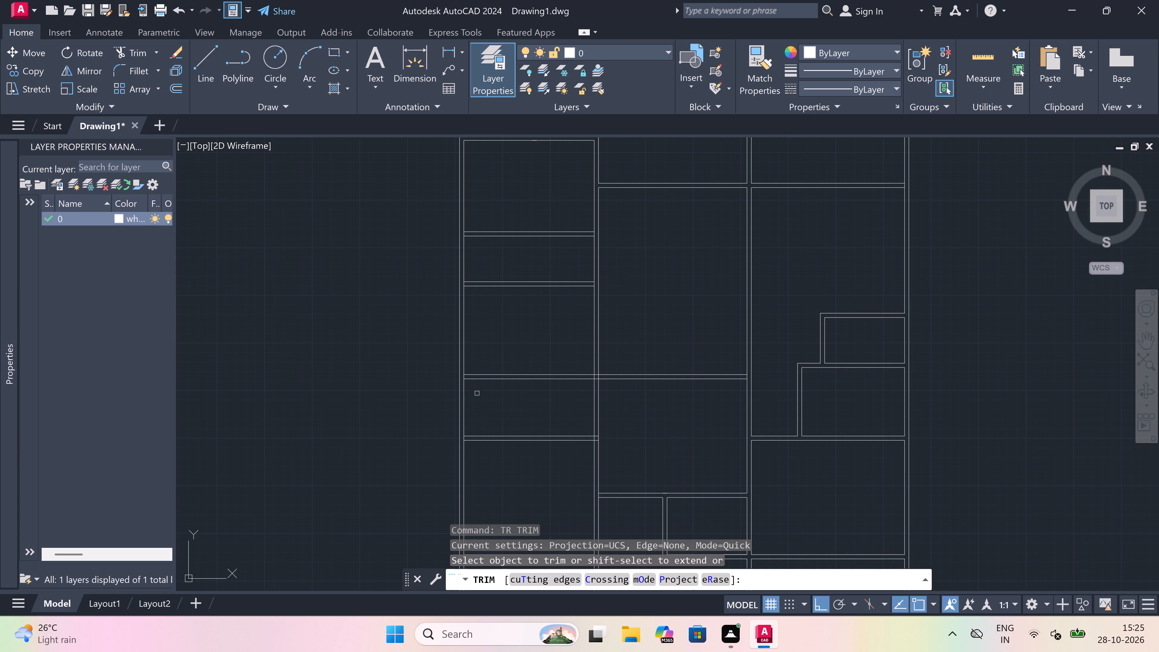
{"action": "scroll", "coordinate": [462, 431], "scroll_direction": "up", "scroll_amount": 1}
{"action": "scroll", "coordinate": [462, 431], "scroll_direction": "down", "scroll_amount": 1}
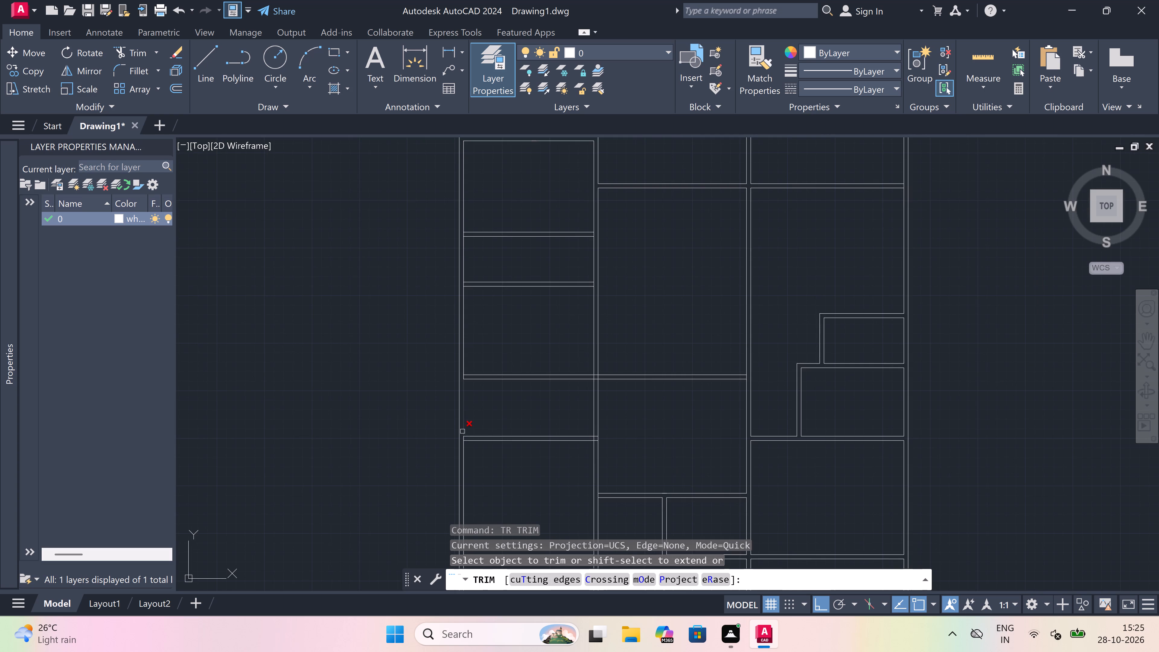
{"action": "scroll", "coordinate": [463, 431], "scroll_direction": "up", "scroll_amount": 3}
{"action": "left_click", "coordinate": [464, 449]}
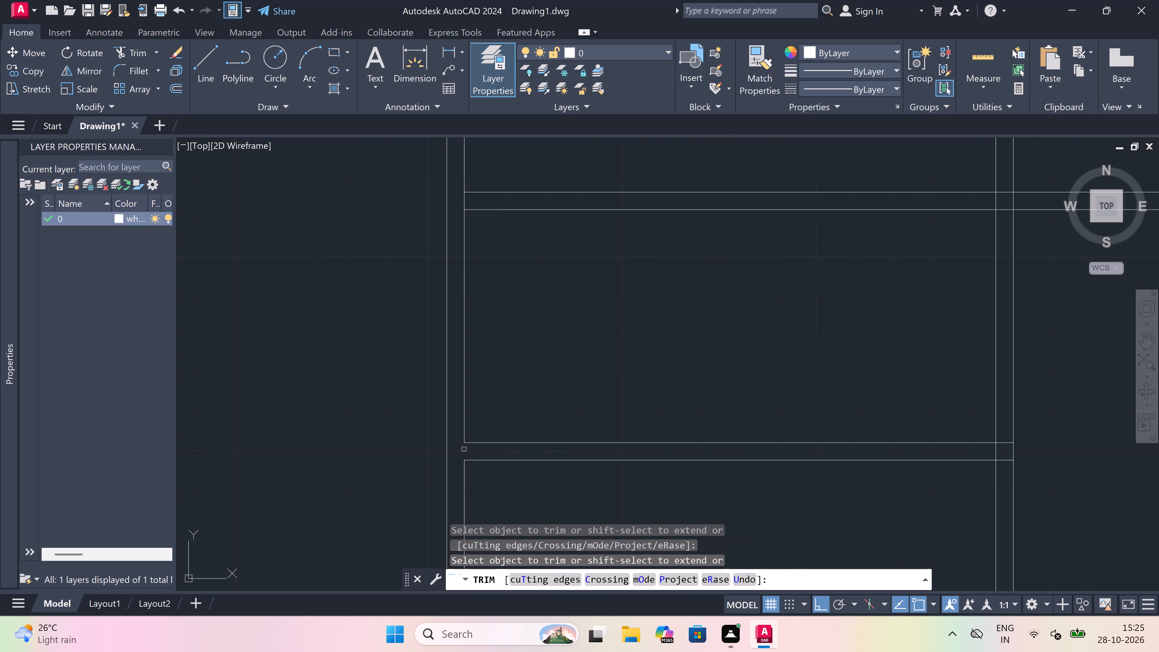
{"action": "scroll", "coordinate": [464, 449], "scroll_direction": "down", "scroll_amount": 3}
{"action": "scroll", "coordinate": [464, 398], "scroll_direction": "up", "scroll_amount": 3}
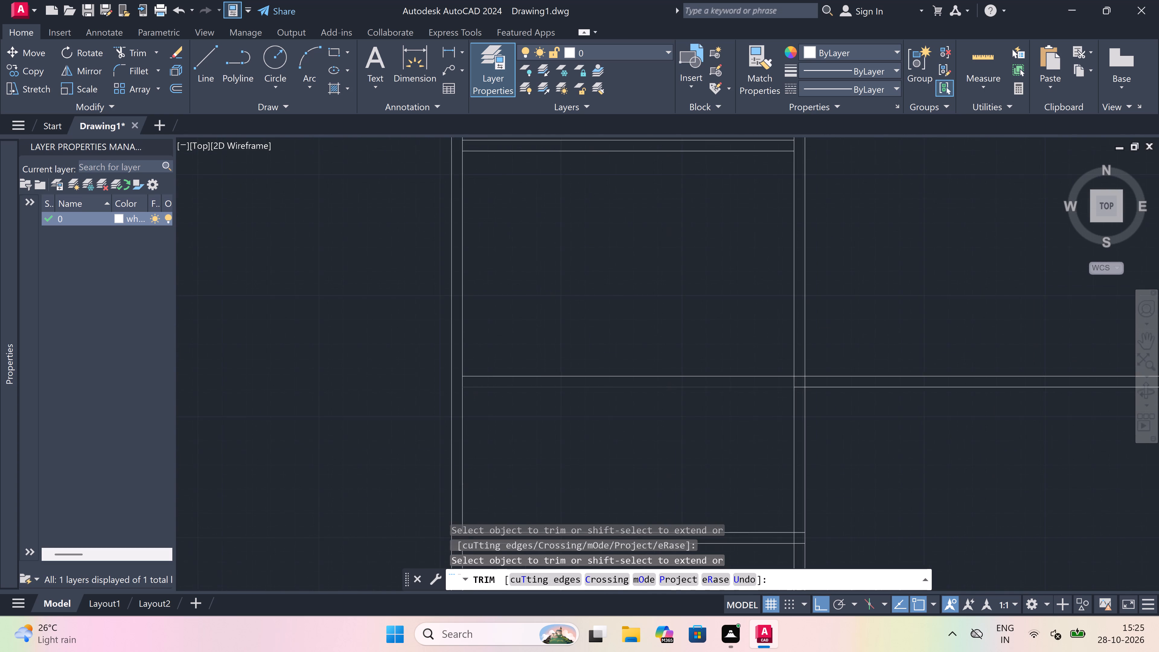
{"action": "scroll", "coordinate": [465, 382], "scroll_direction": "up", "scroll_amount": 1}
{"action": "left_click", "coordinate": [455, 379]}
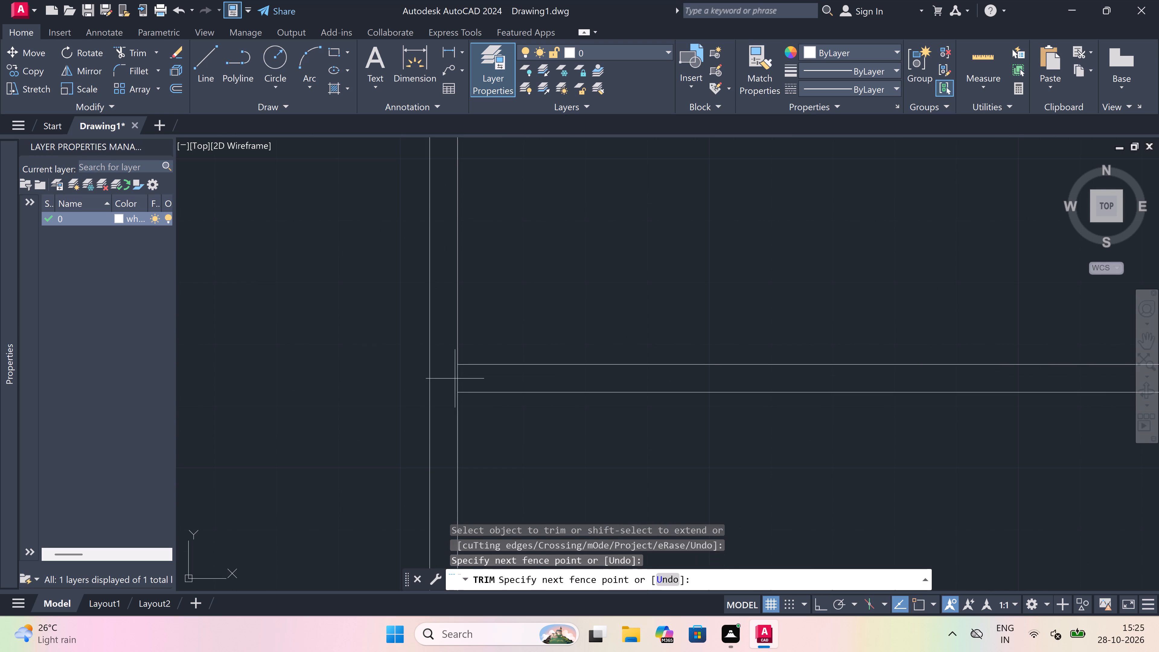
{"action": "left_click", "coordinate": [465, 378]}
Trim the left outer wall's inner line at its junctions with the next two left-column partitions above, opening both wall joints.
{"action": "scroll", "coordinate": [465, 378], "scroll_direction": "down", "scroll_amount": 4}
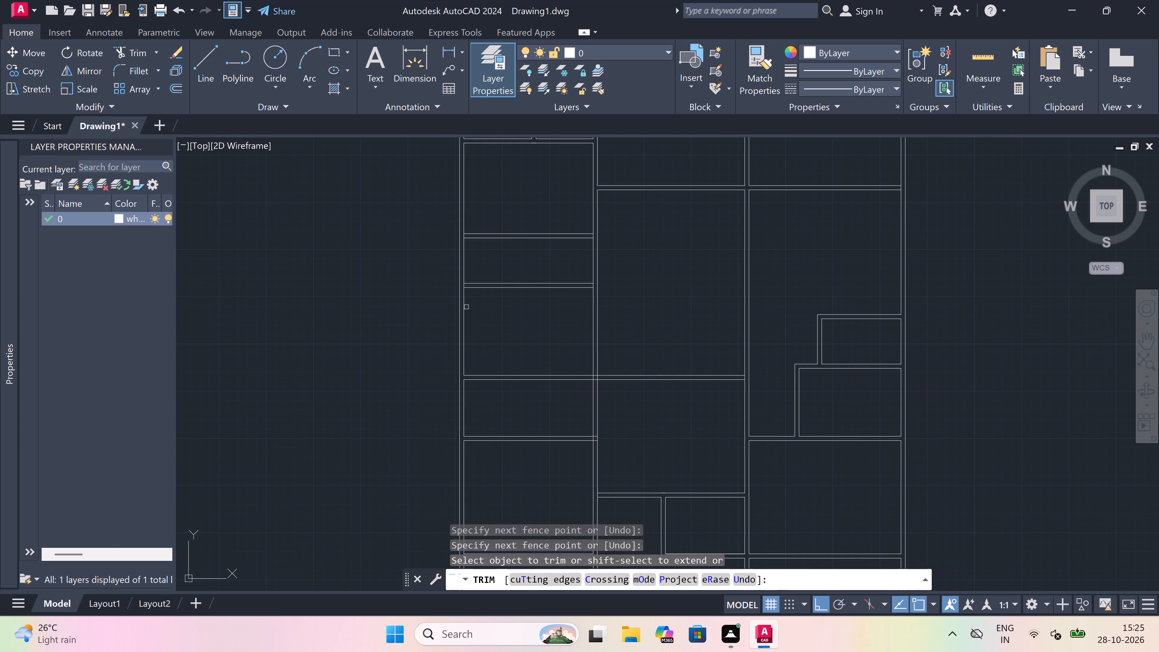
{"action": "scroll", "coordinate": [457, 277], "scroll_direction": "up", "scroll_amount": 3}
{"action": "scroll", "coordinate": [487, 296], "scroll_direction": "up", "scroll_amount": 1}
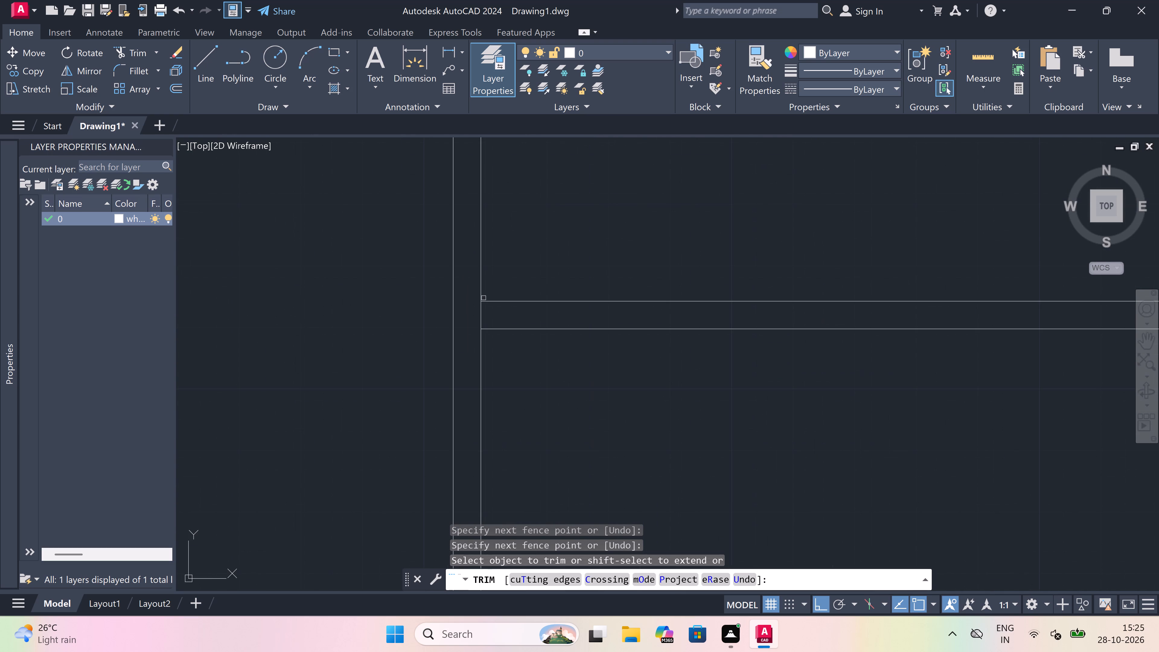
{"action": "left_click", "coordinate": [476, 316]}
{"action": "left_click", "coordinate": [495, 316]}
{"action": "scroll", "coordinate": [439, 343], "scroll_direction": "down", "scroll_amount": 5}
{"action": "scroll", "coordinate": [443, 312], "scroll_direction": "up", "scroll_amount": 2}
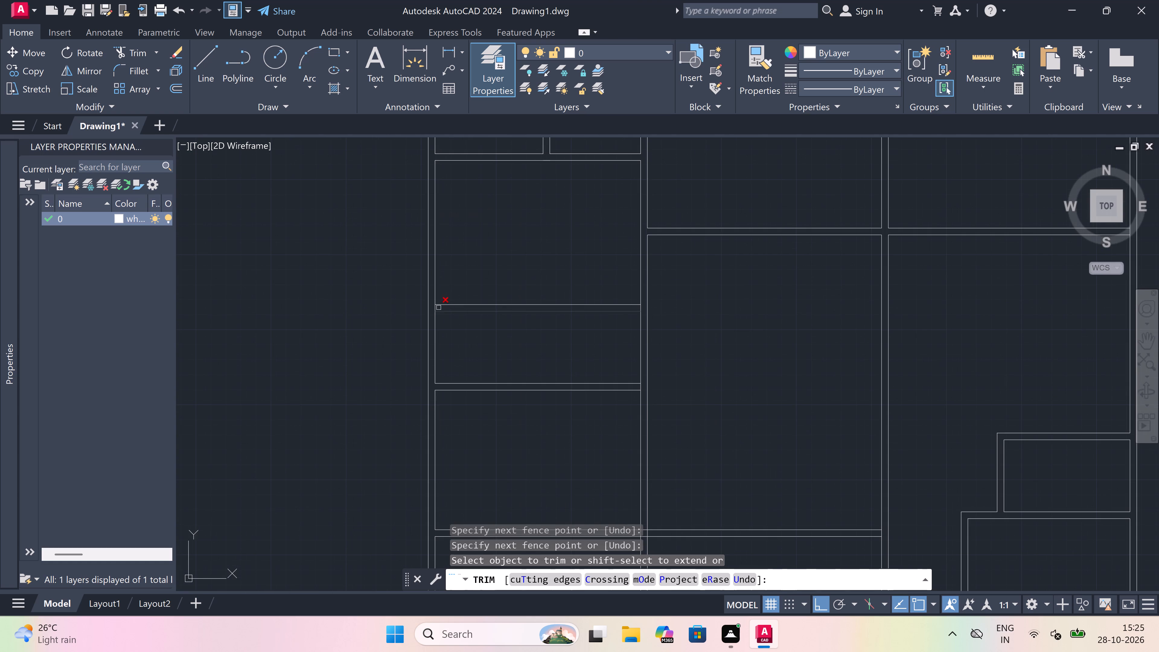
{"action": "scroll", "coordinate": [438, 307], "scroll_direction": "up", "scroll_amount": 3}
{"action": "left_click", "coordinate": [420, 305]}
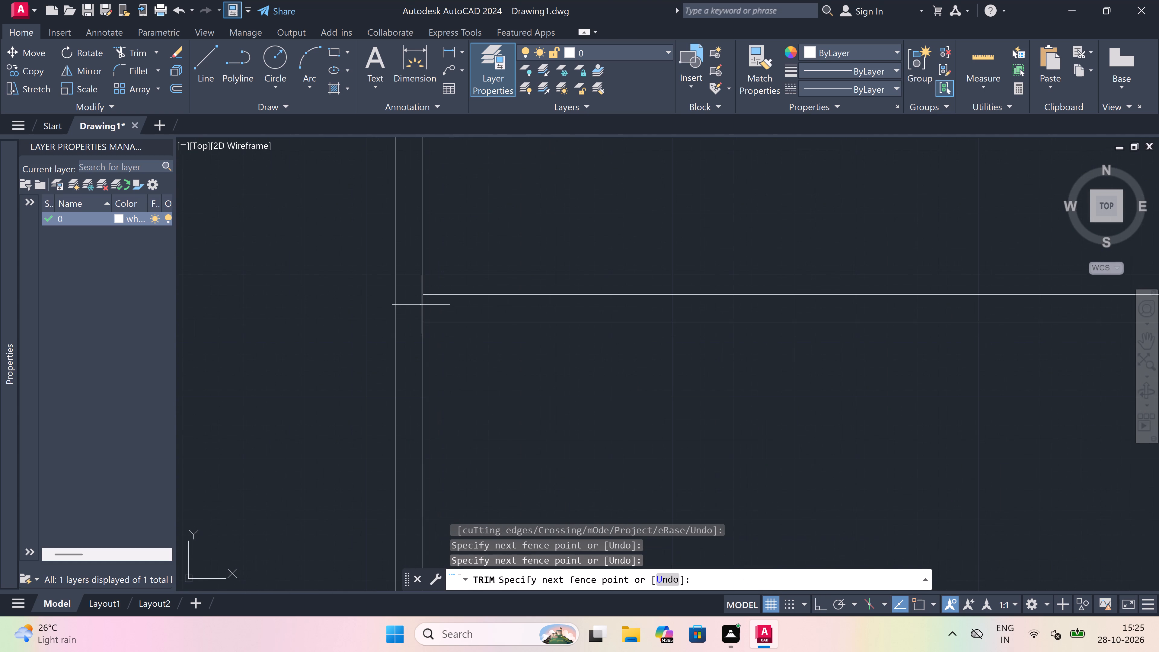
{"action": "left_click", "coordinate": [436, 304]}
{"action": "scroll", "coordinate": [436, 304], "scroll_direction": "down", "scroll_amount": 6}
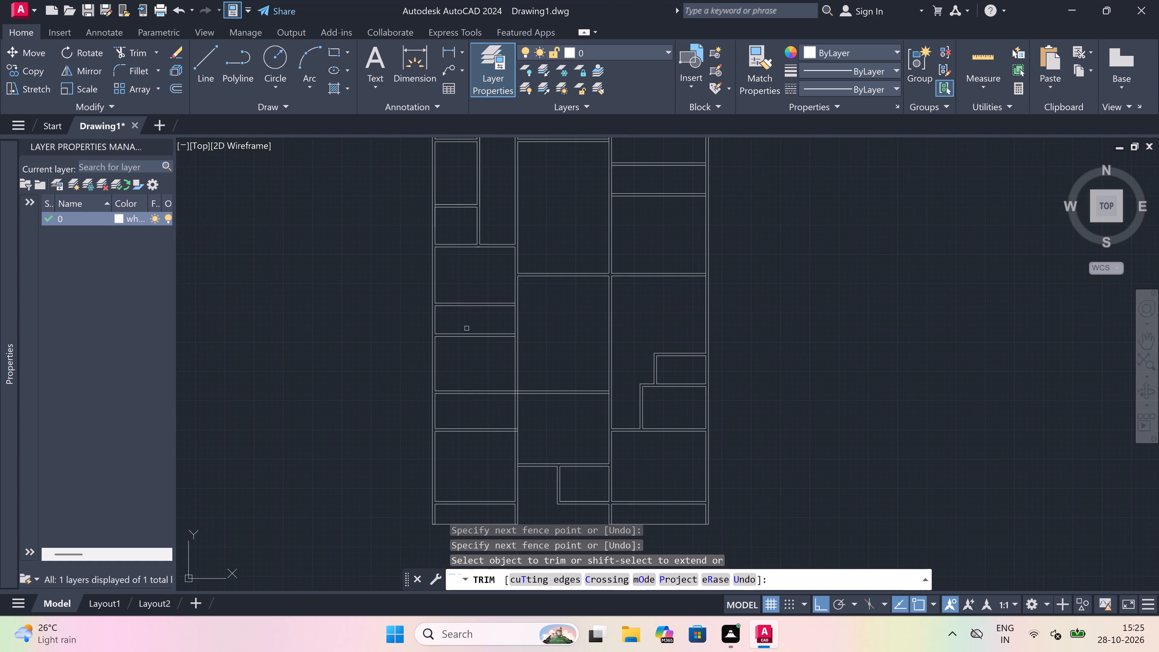
{"action": "scroll", "coordinate": [458, 446], "scroll_direction": "down", "scroll_amount": 2}
{"action": "scroll", "coordinate": [458, 452], "scroll_direction": "up", "scroll_amount": 3}
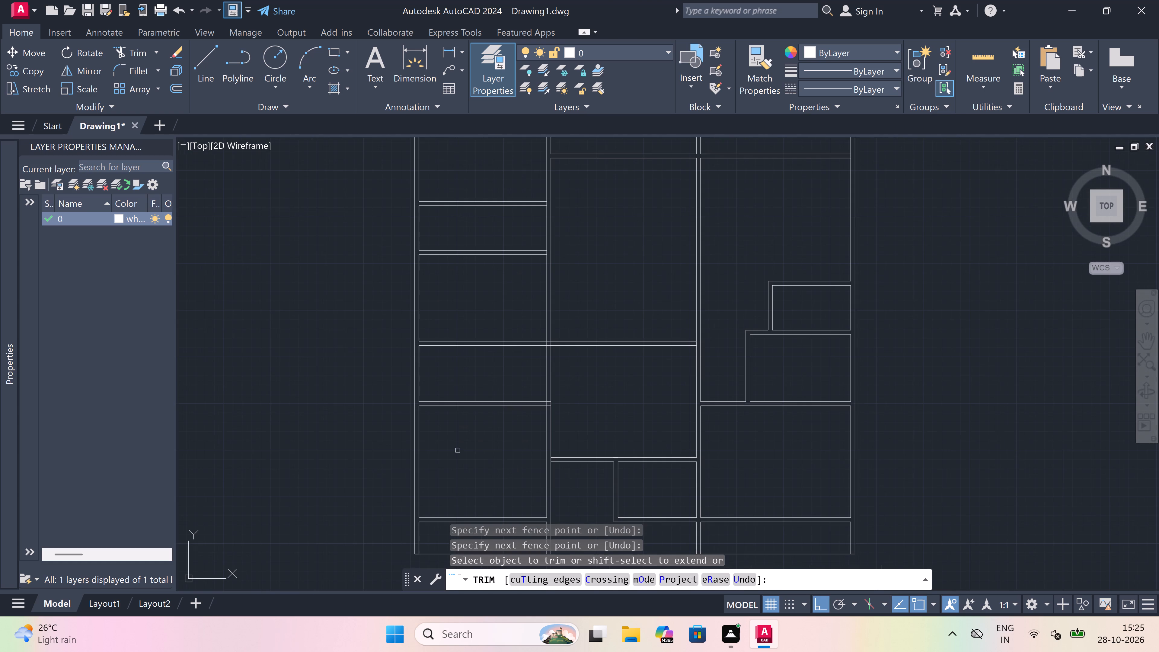
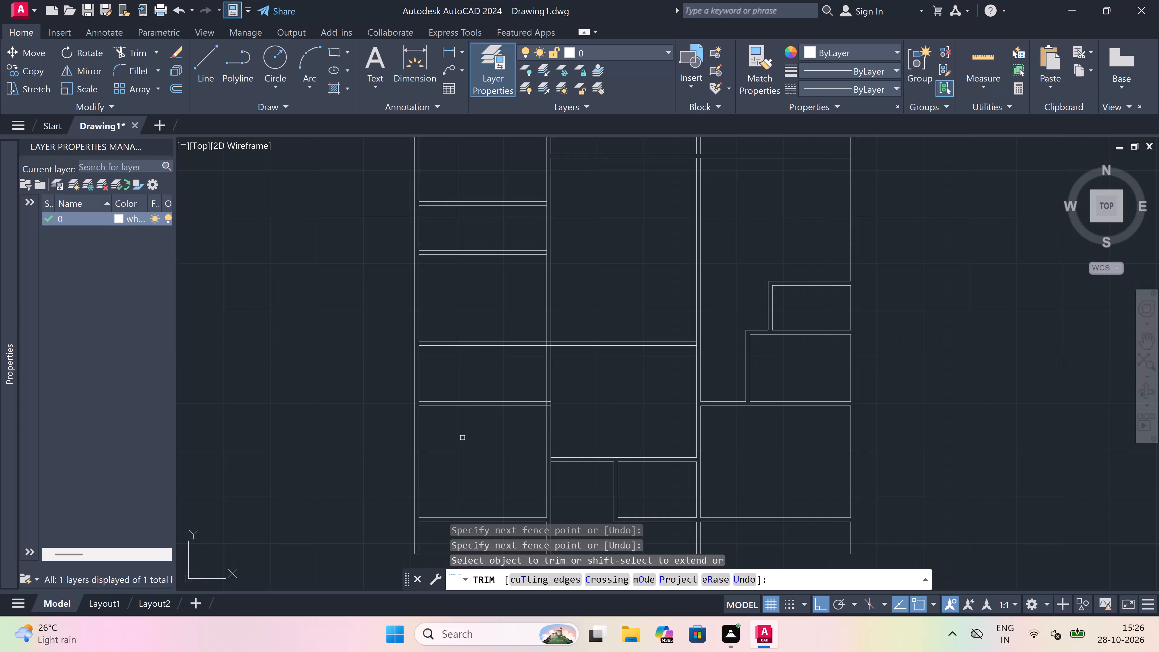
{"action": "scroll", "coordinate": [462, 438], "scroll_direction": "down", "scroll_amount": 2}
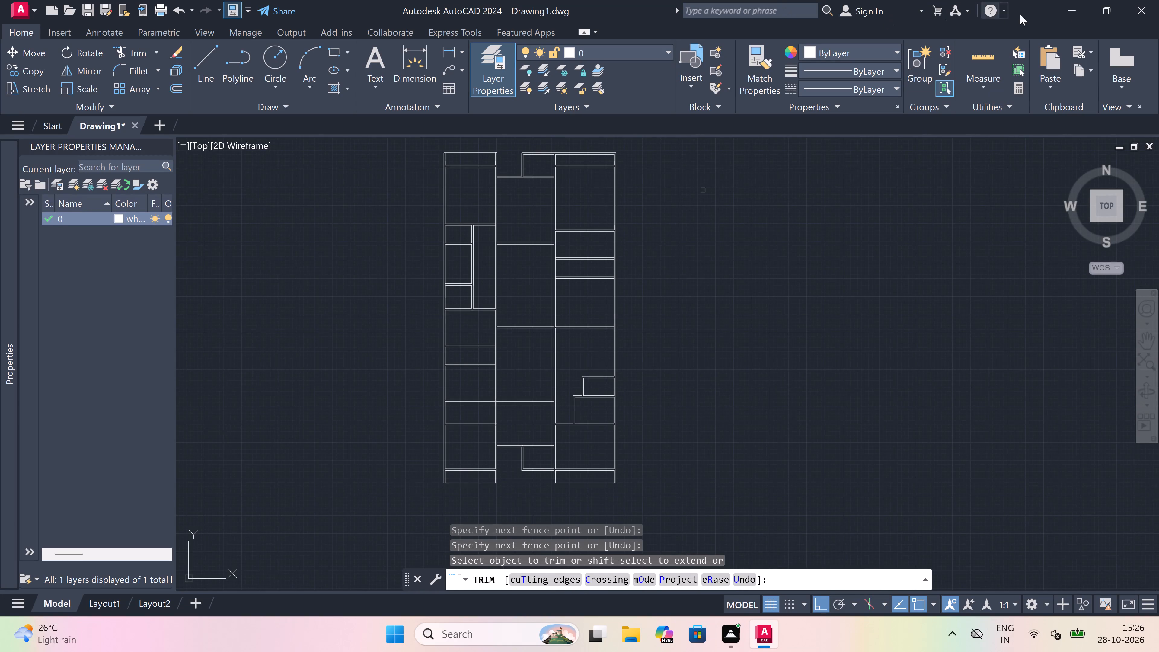
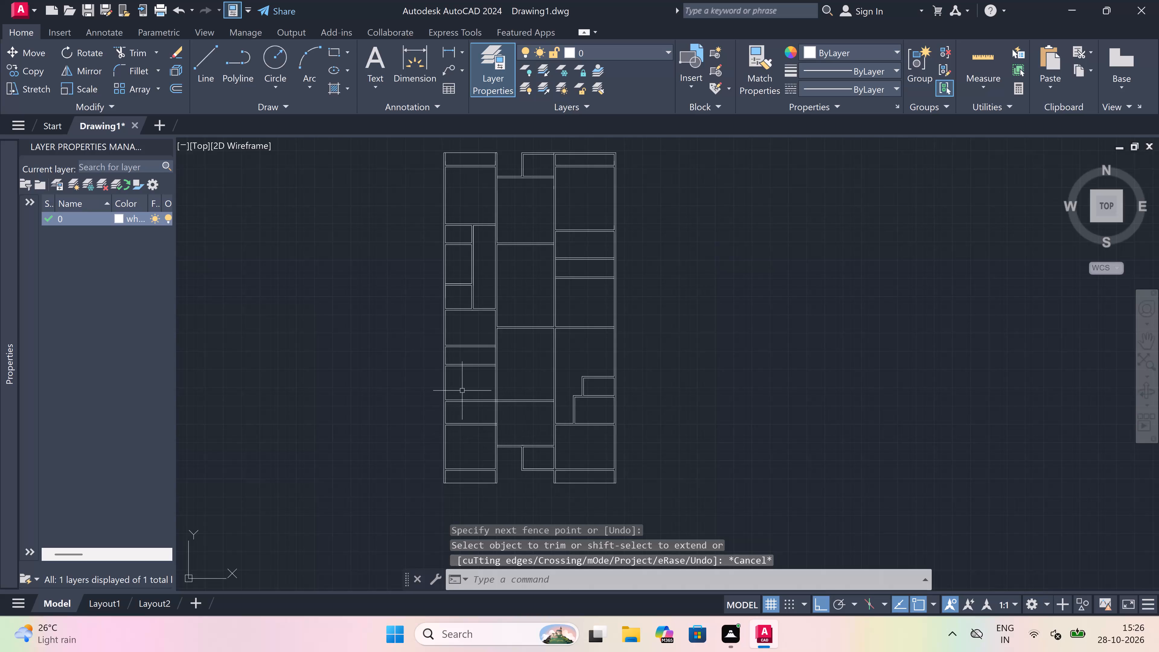
Trim the crossing wall lines where the central space's lower cross wall meets the left column, opening the junction on its central side.
{"action": "scroll", "coordinate": [462, 391], "scroll_direction": "up", "scroll_amount": 1}
{"action": "scroll", "coordinate": [471, 417], "scroll_direction": "up", "scroll_amount": 1}
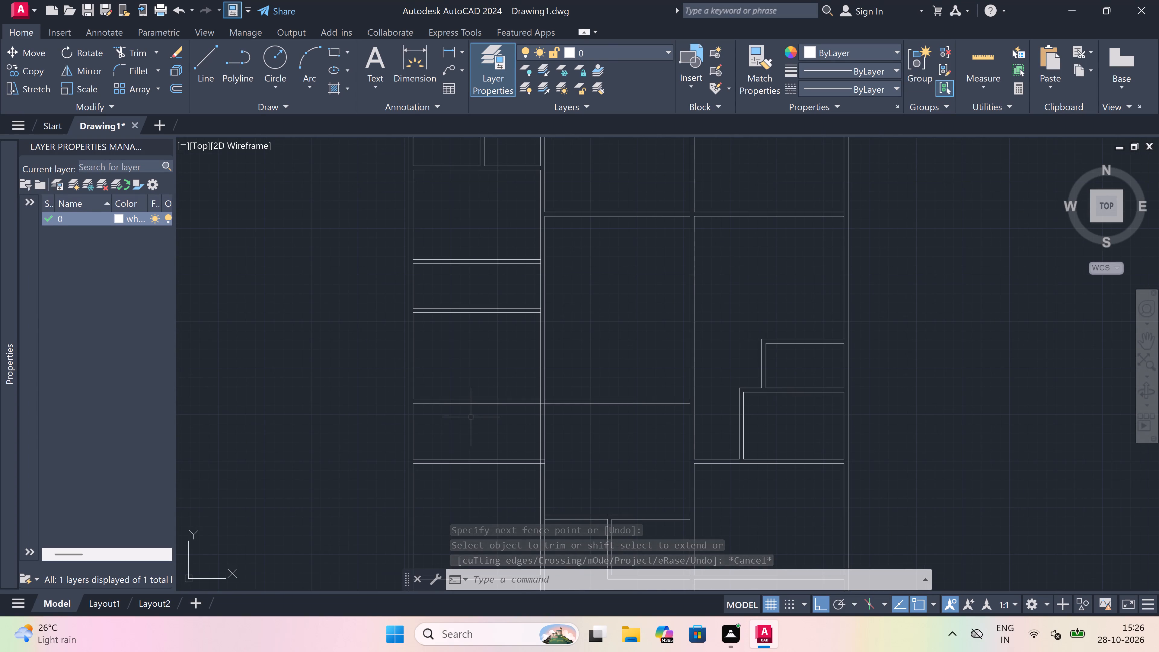
{"action": "scroll", "coordinate": [471, 417], "scroll_direction": "down", "scroll_amount": 1}
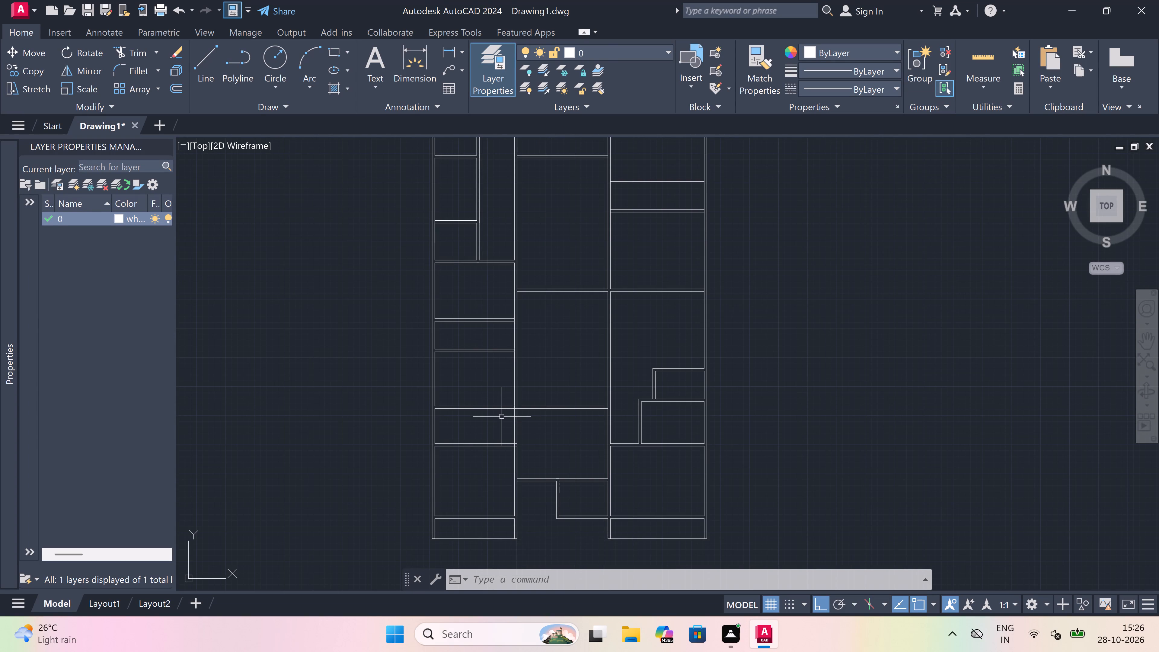
{"action": "key", "text": "t"}
{"action": "type", "text": "r"}
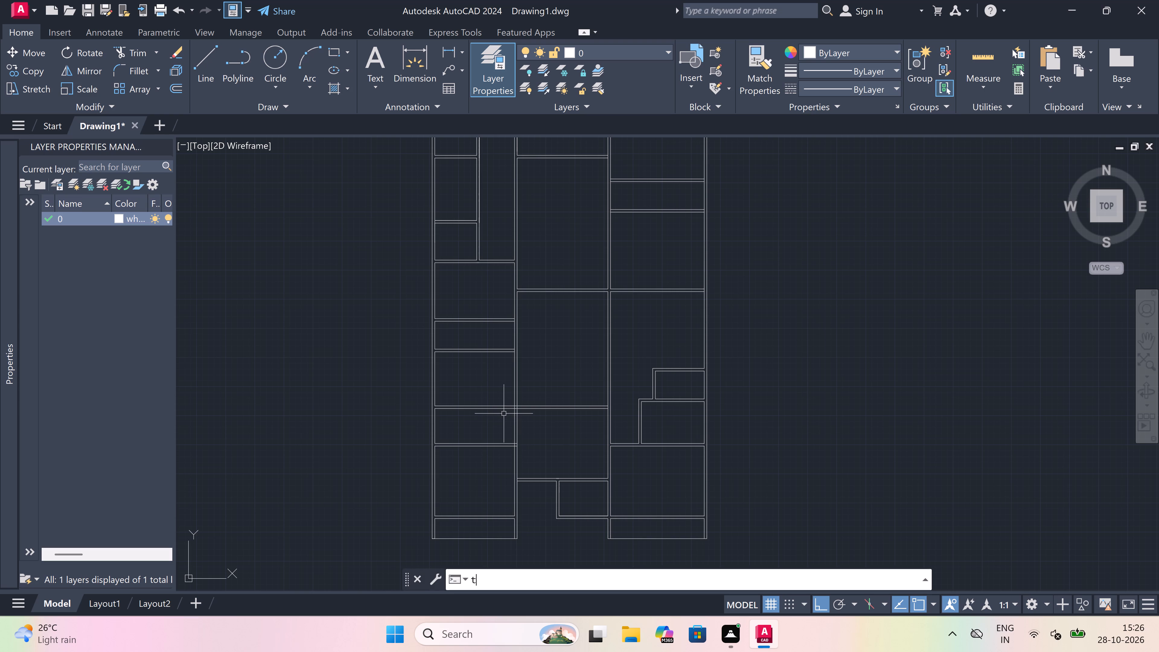
{"action": "key", "text": "space"}
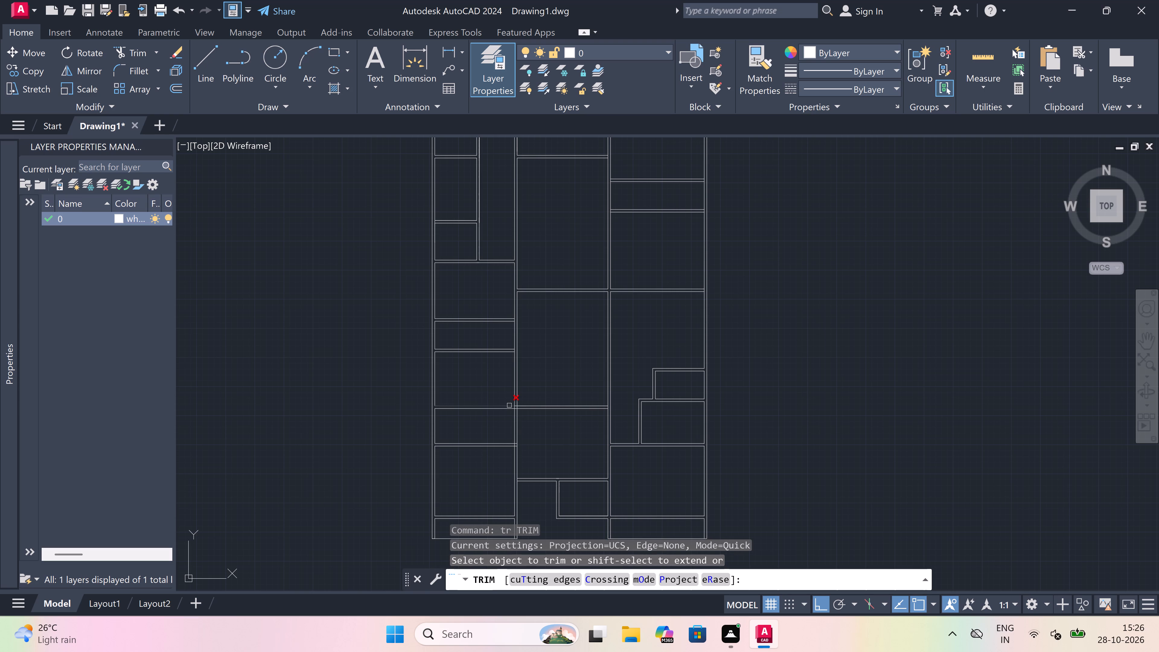
{"action": "scroll", "coordinate": [509, 403], "scroll_direction": "up", "scroll_amount": 2}
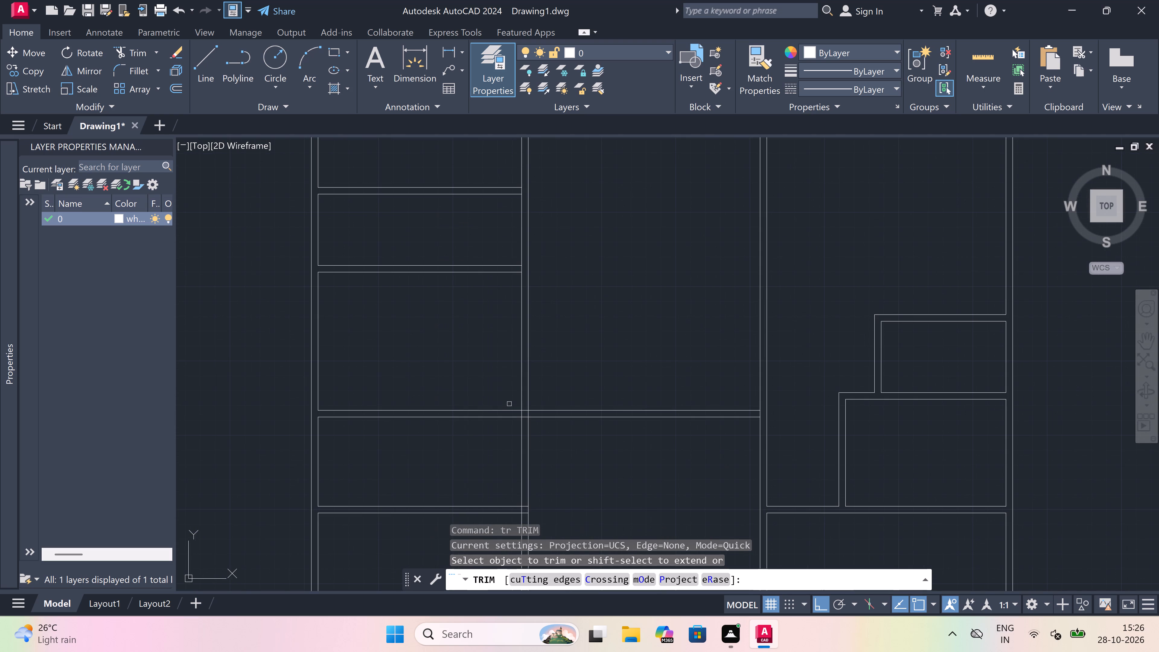
{"action": "scroll", "coordinate": [520, 412], "scroll_direction": "up", "scroll_amount": 4}
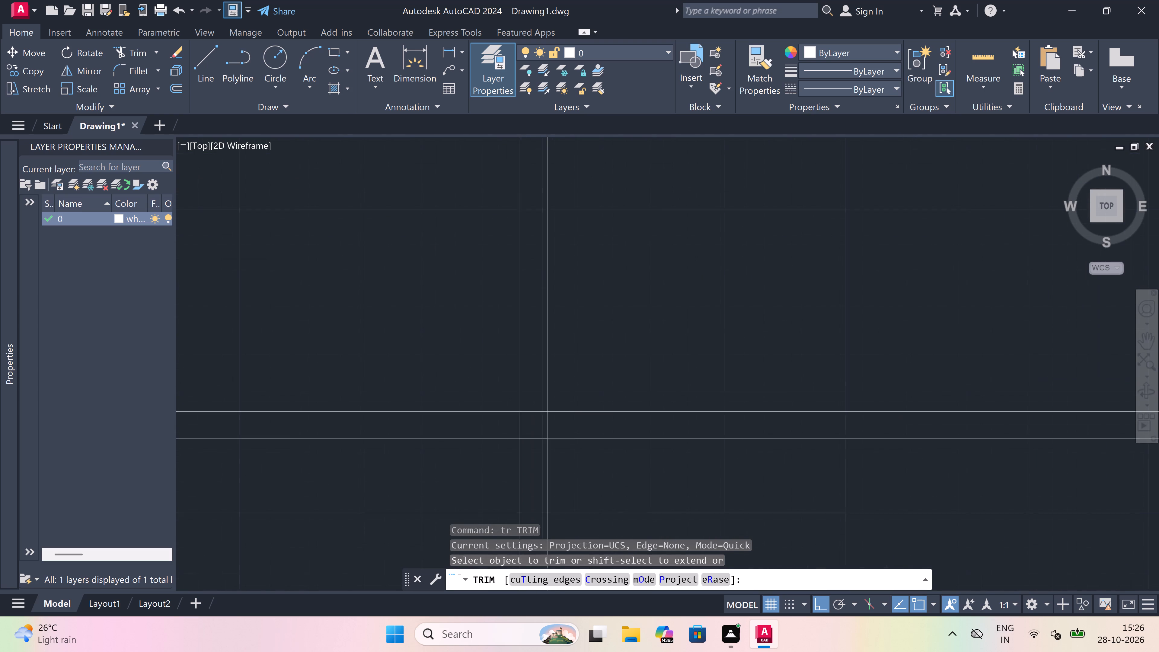
{"action": "left_click", "coordinate": [531, 393]}
{"action": "left_click_drag", "start_coordinate": [541, 481], "coordinate": [542, 477]}
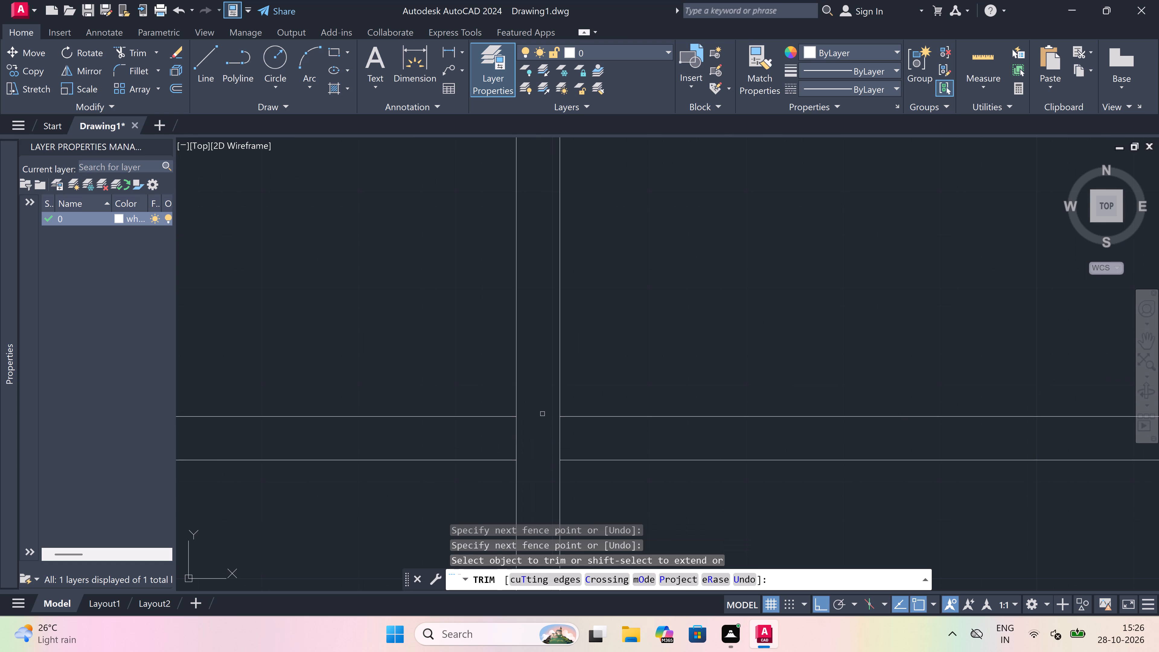
{"action": "left_click", "coordinate": [543, 414]}
{"action": "left_click", "coordinate": [577, 433]}
{"action": "scroll", "coordinate": [523, 421], "scroll_direction": "down", "scroll_amount": 4}
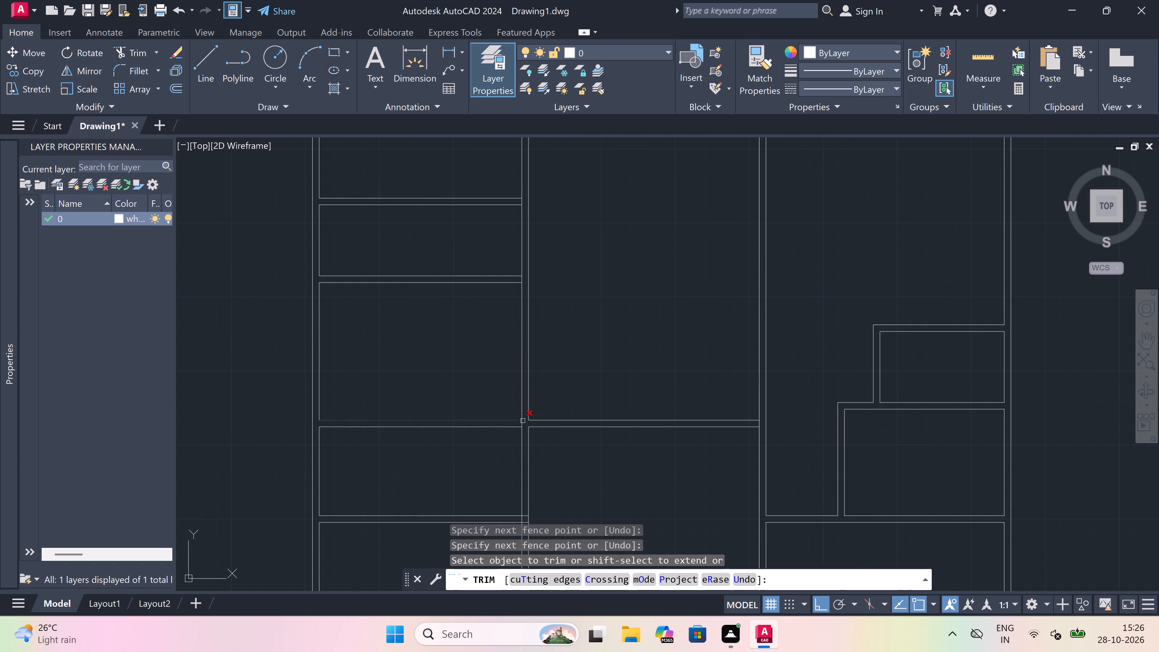
{"action": "scroll", "coordinate": [523, 421], "scroll_direction": "down", "scroll_amount": 1}
Trim the next partition junction below on the left column's inner wall, removing the overshooting lines and the wall face between the partition lines.
{"action": "scroll", "coordinate": [528, 494], "scroll_direction": "up", "scroll_amount": 3}
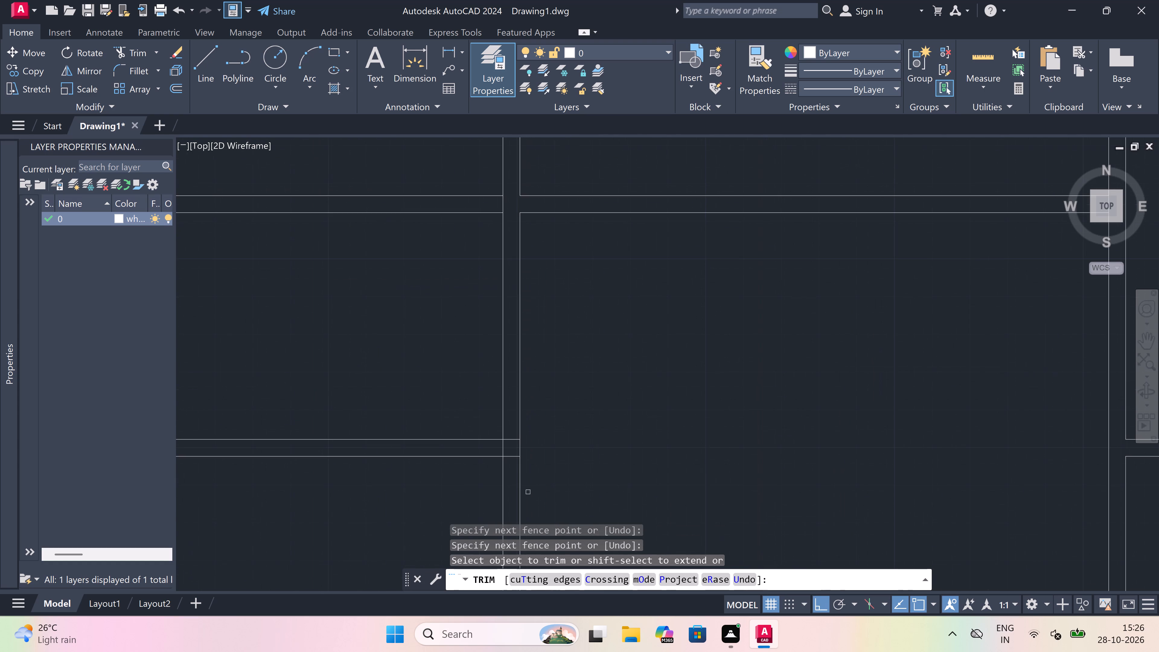
{"action": "scroll", "coordinate": [509, 459], "scroll_direction": "up", "scroll_amount": 2}
{"action": "left_click_drag", "start_coordinate": [509, 459], "coordinate": [511, 456]}
{"action": "left_click", "coordinate": [520, 394]}
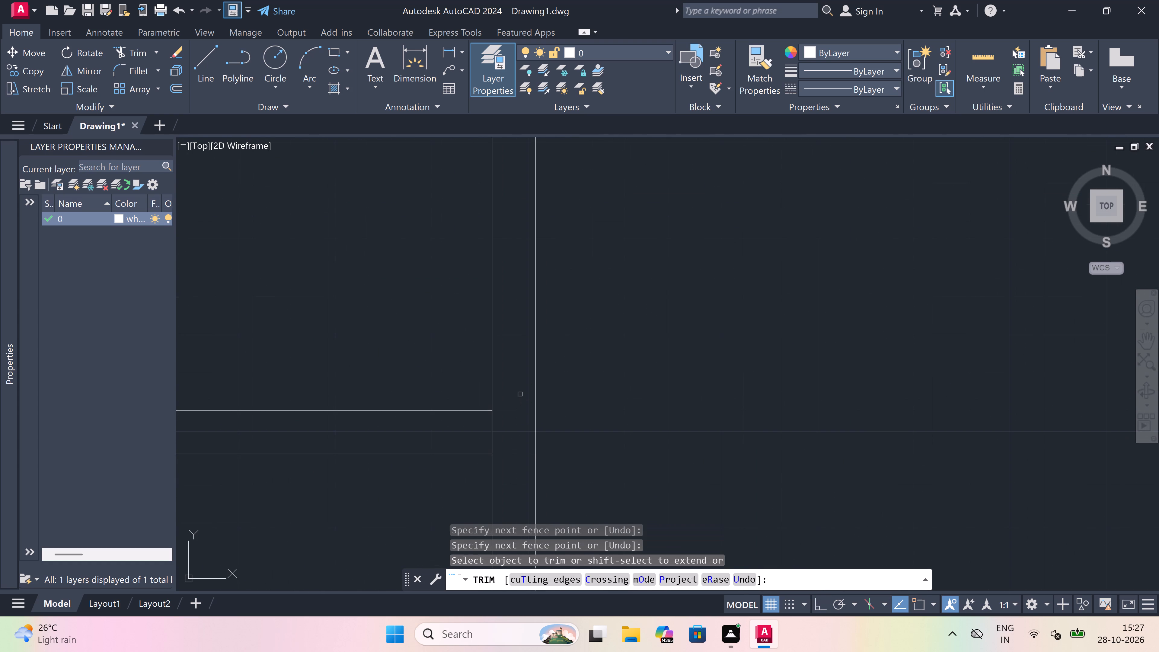
{"action": "left_click", "coordinate": [510, 445]}
{"action": "left_click", "coordinate": [470, 434]}
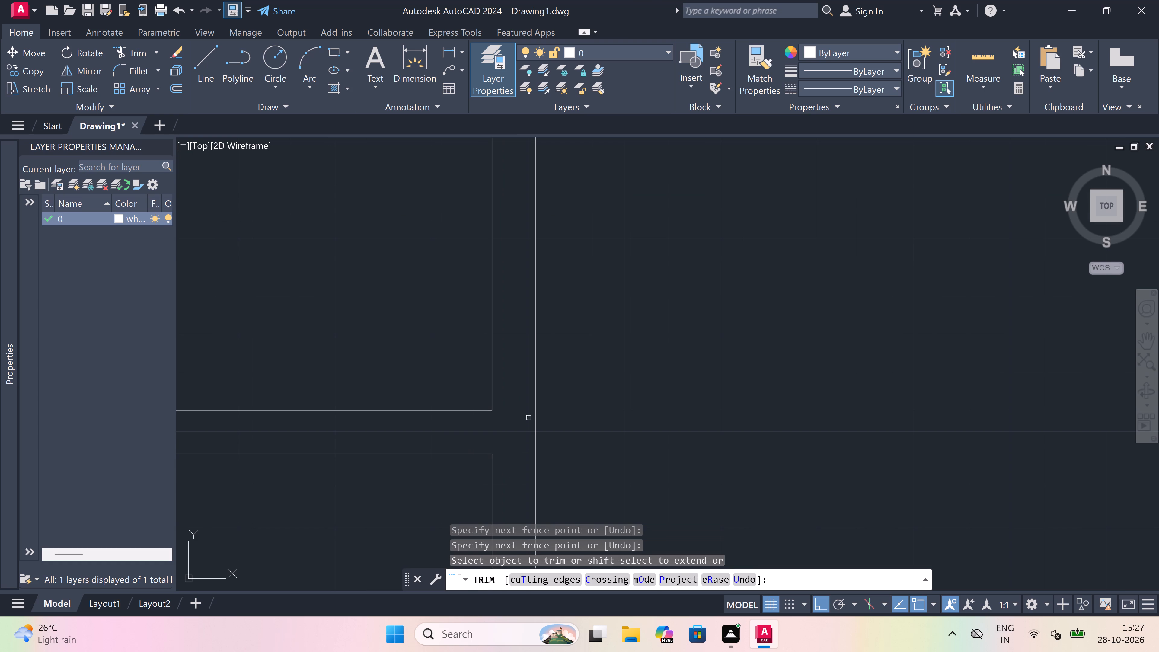
{"action": "scroll", "coordinate": [530, 415], "scroll_direction": "down", "scroll_amount": 7}
{"action": "scroll", "coordinate": [520, 443], "scroll_direction": "up", "scroll_amount": 1}
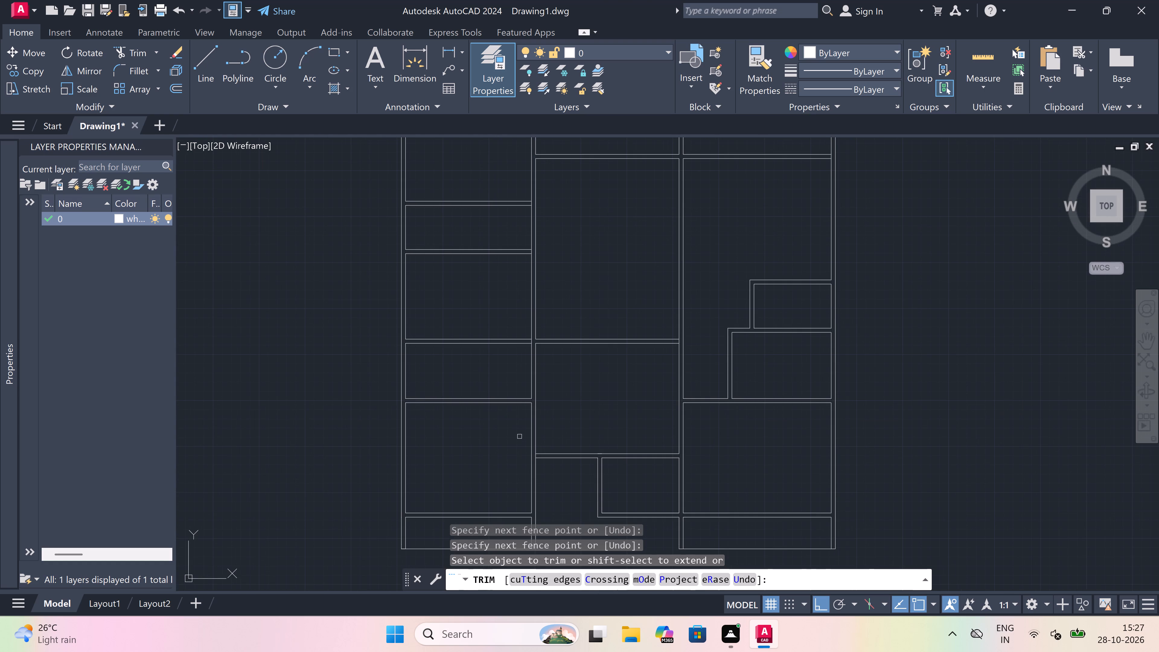
{"action": "key", "text": "Escape"}
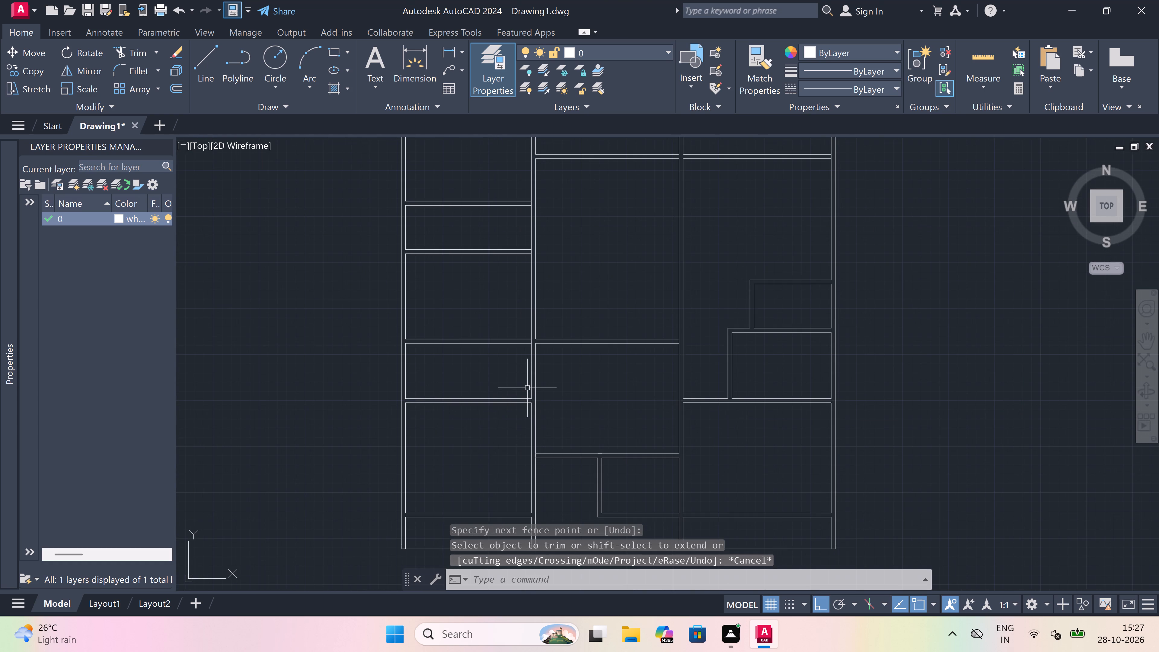
Extend the left column's inner wall face across the gap at the lower partition junction.
{"action": "scroll", "coordinate": [527, 388], "scroll_direction": "up", "scroll_amount": 1}
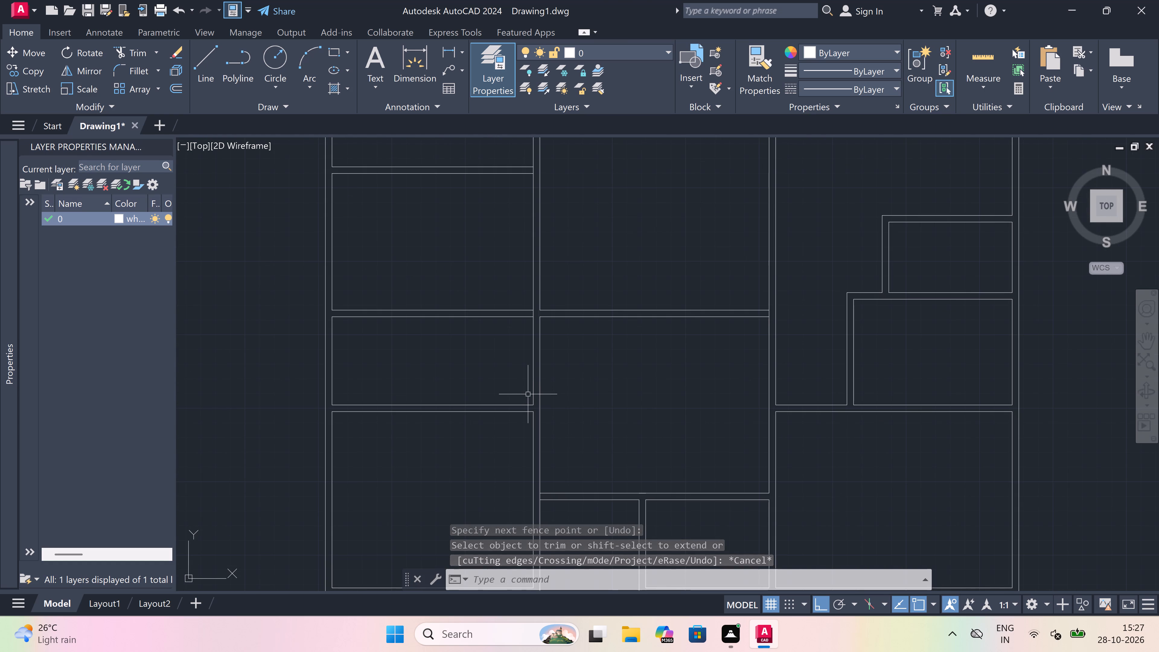
{"action": "key", "text": "w"}
{"action": "key", "text": "Escape"}
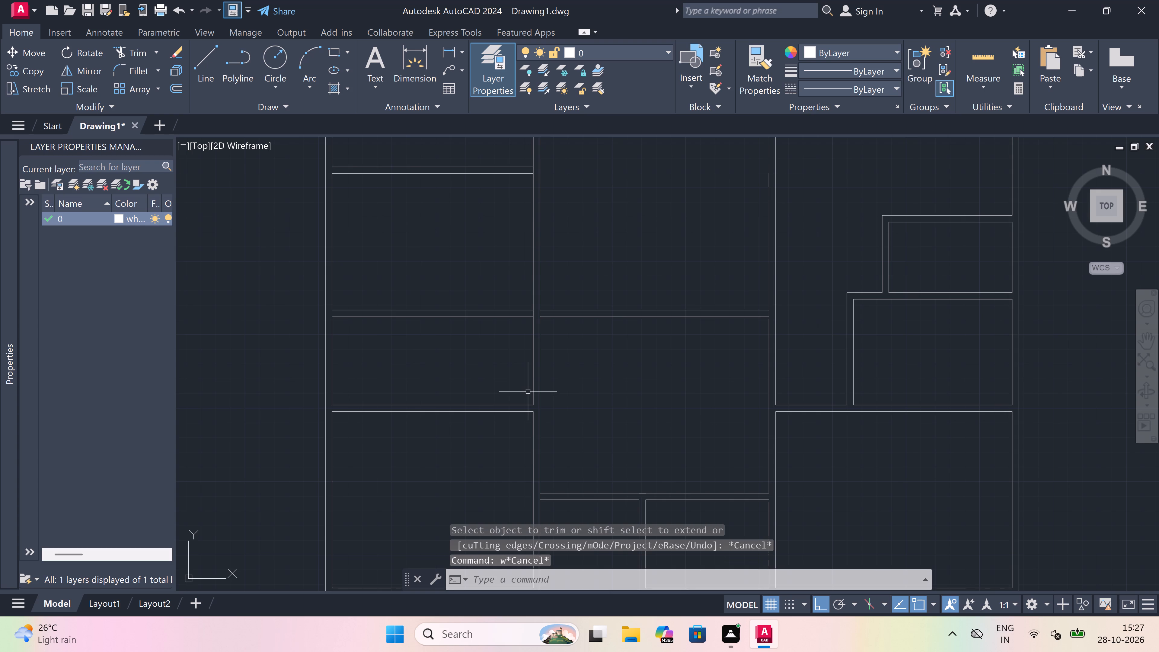
{"action": "key", "text": "e"}
{"action": "key", "text": "x"}
{"action": "key", "text": "space"}
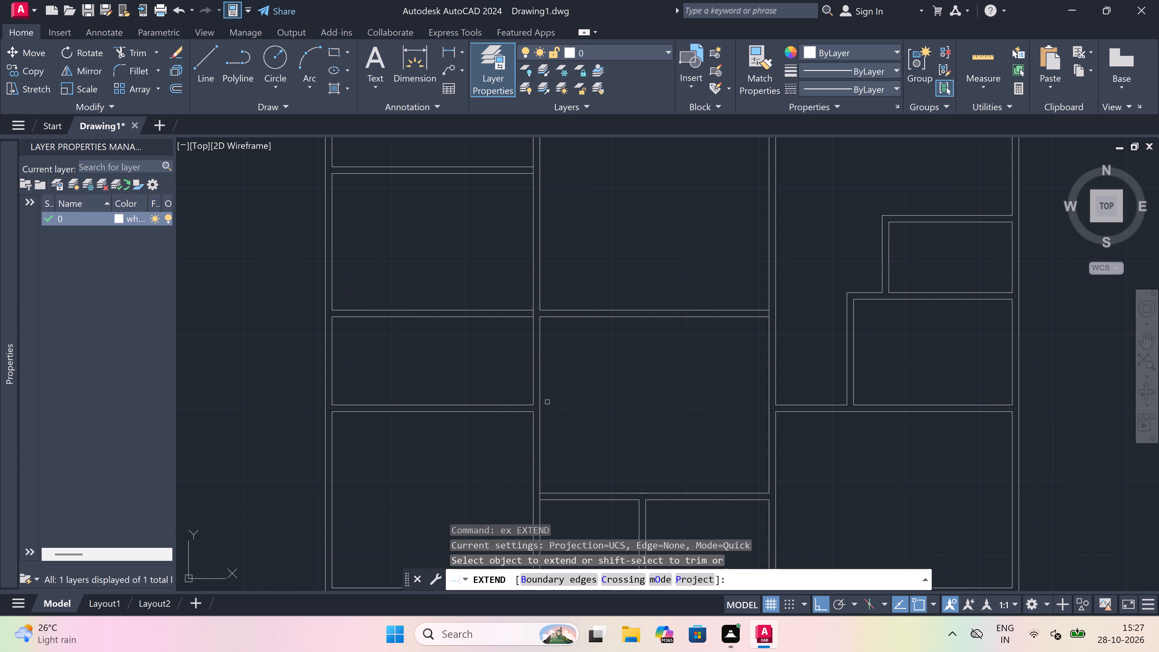
{"action": "left_click", "coordinate": [532, 393]}
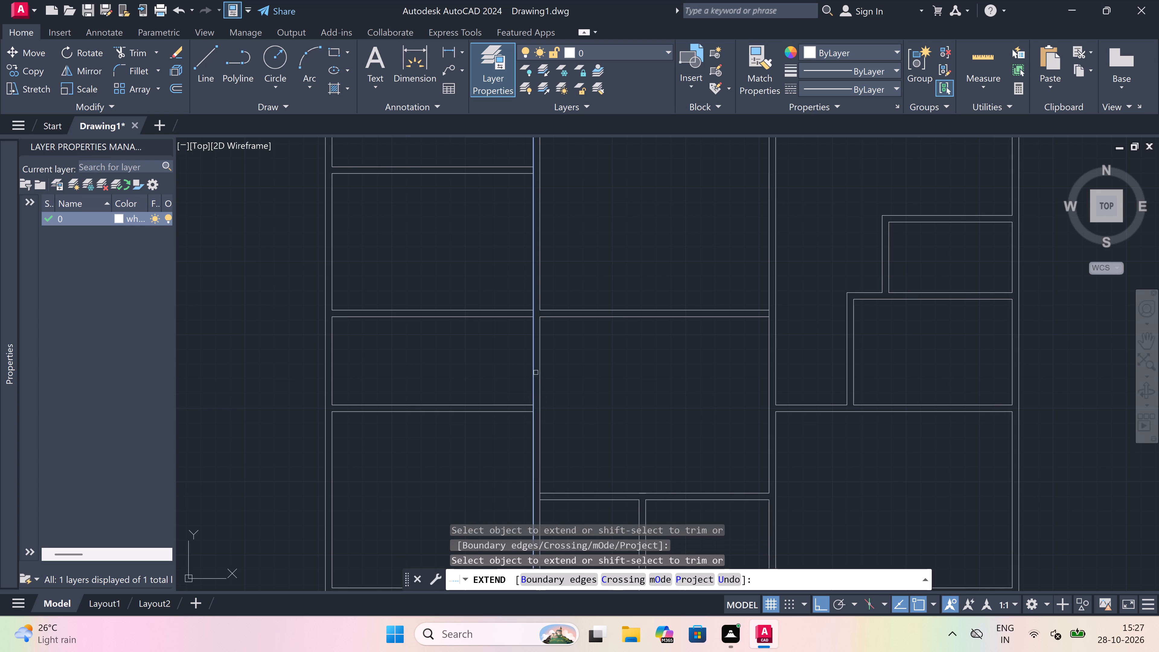
{"action": "key", "text": "Escape"}
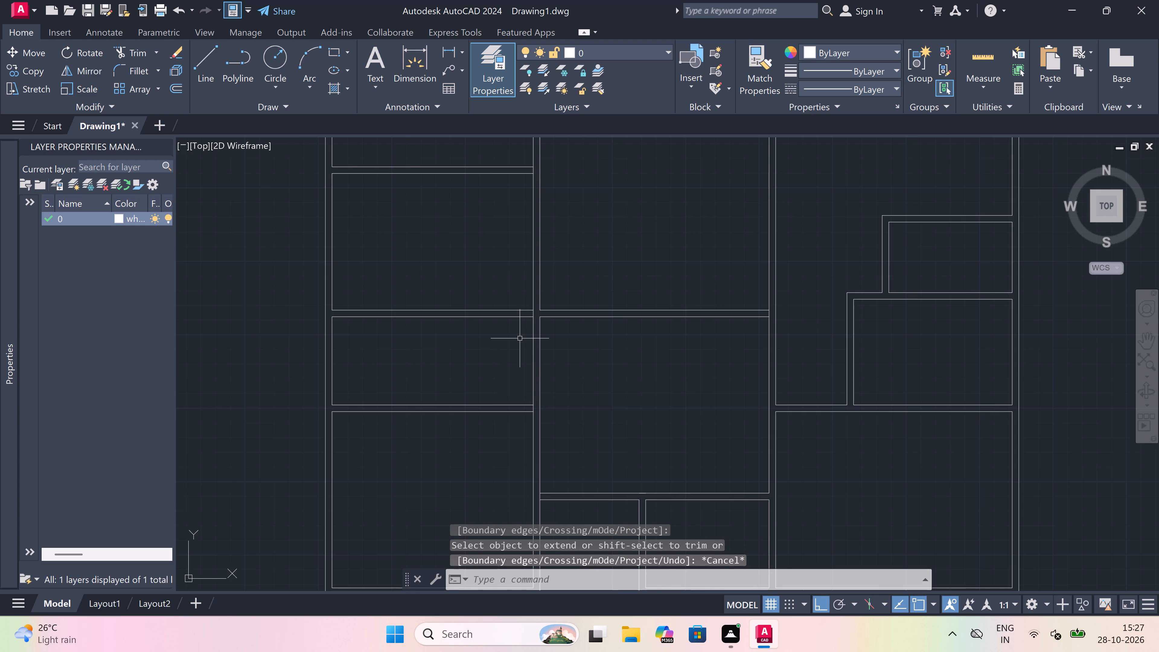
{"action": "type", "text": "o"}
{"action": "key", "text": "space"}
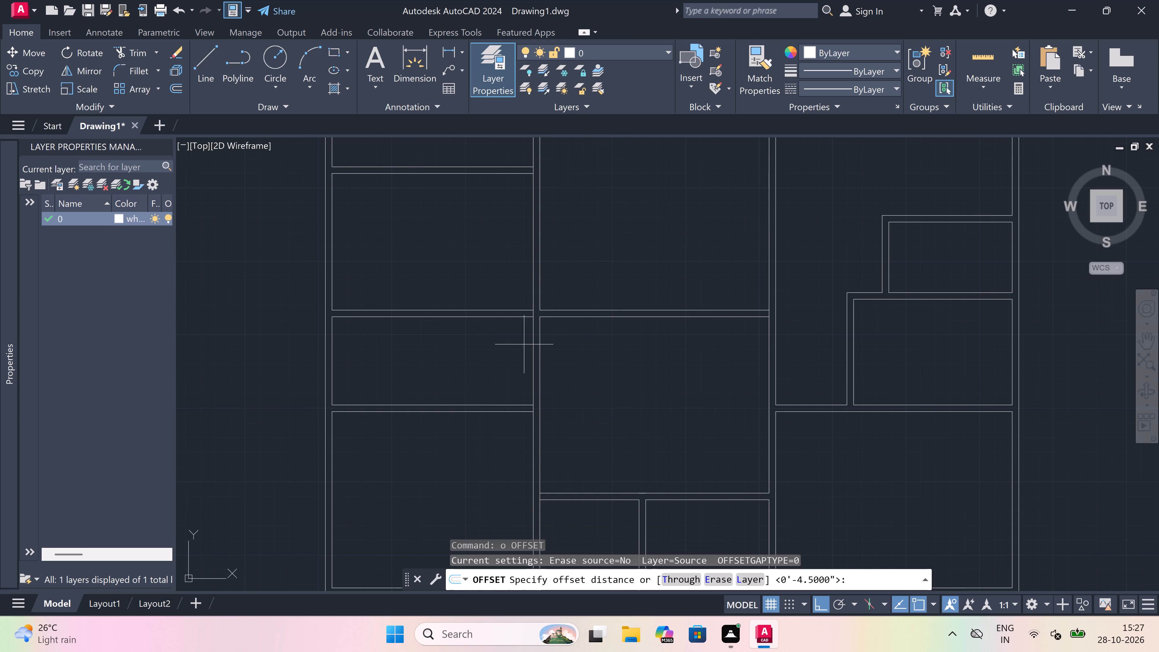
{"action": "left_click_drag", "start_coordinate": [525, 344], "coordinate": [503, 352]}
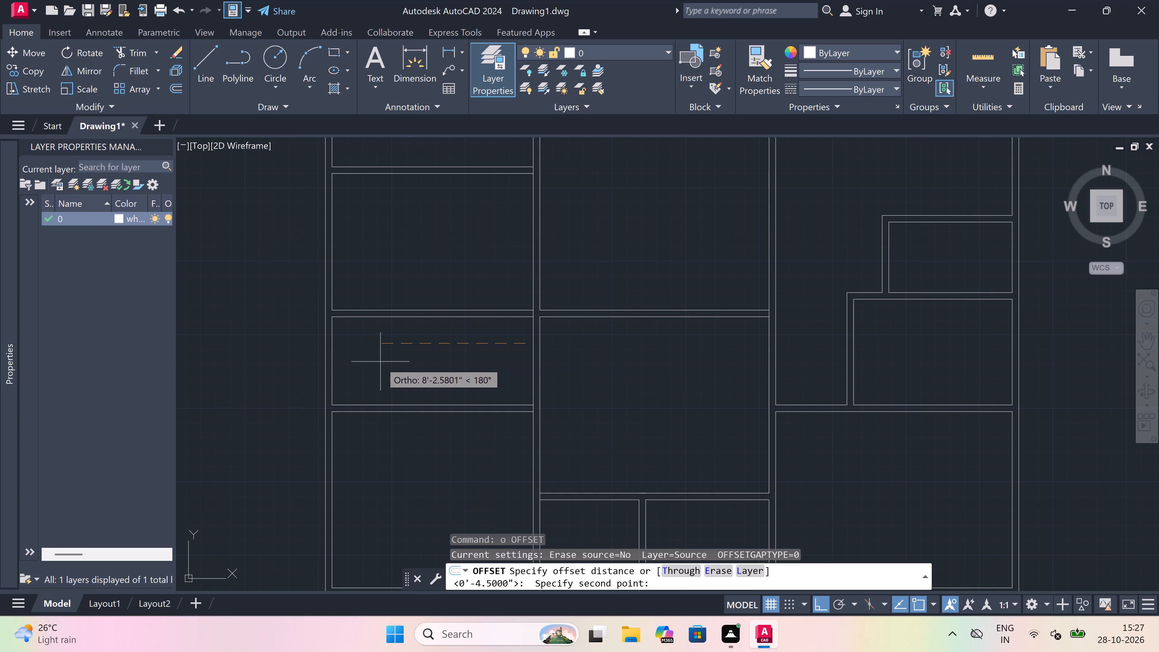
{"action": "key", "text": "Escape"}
Offset the outer wall's inner face 4' into the narrow left-column room between the two cleaned-up junctions.
{"action": "scroll", "coordinate": [464, 338], "scroll_direction": "up", "scroll_amount": 2}
{"action": "key", "text": "space"}
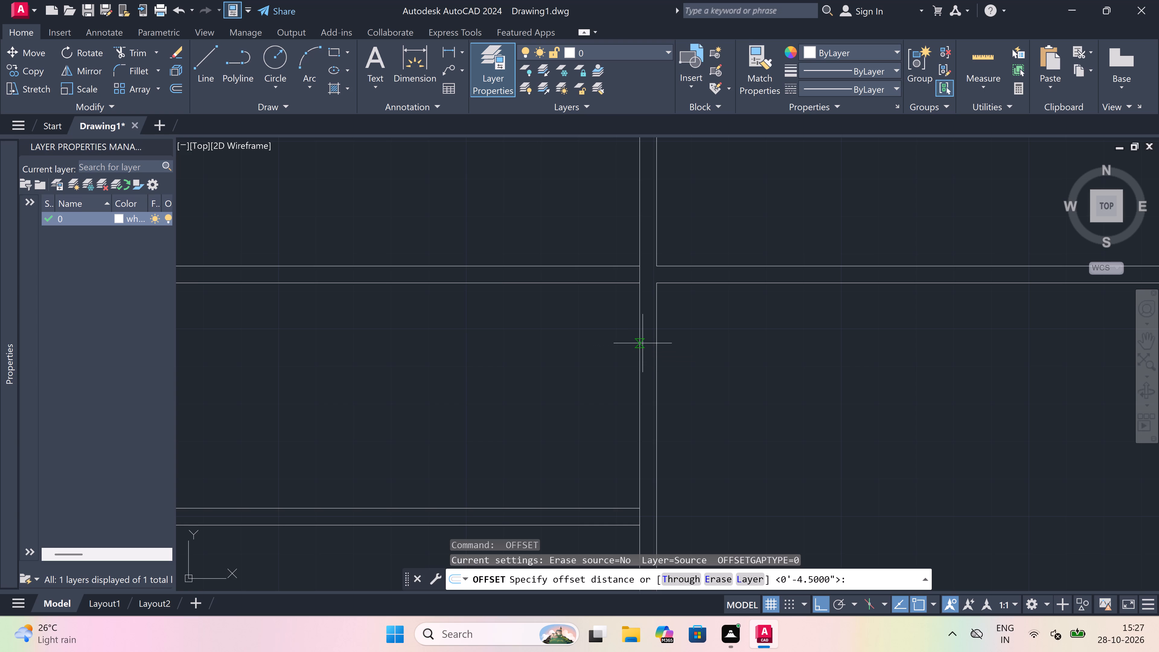
{"action": "scroll", "coordinate": [442, 404], "scroll_direction": "down", "scroll_amount": 3}
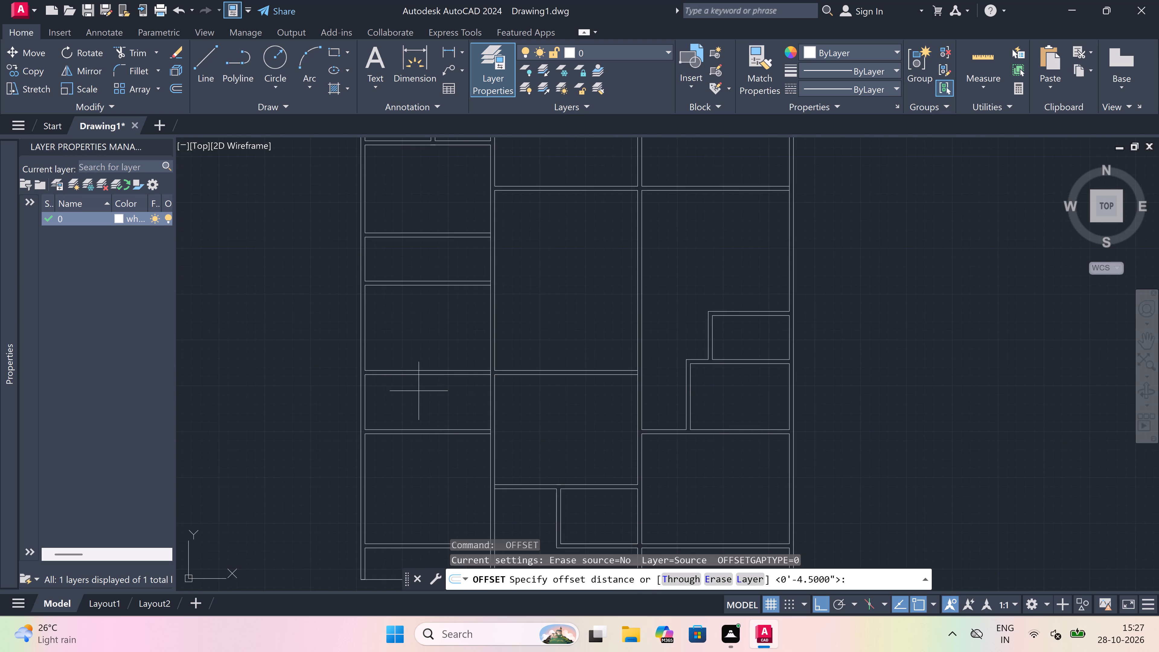
{"action": "scroll", "coordinate": [368, 381], "scroll_direction": "up", "scroll_amount": 2}
{"action": "left_click_drag", "start_coordinate": [360, 430], "coordinate": [384, 430]}
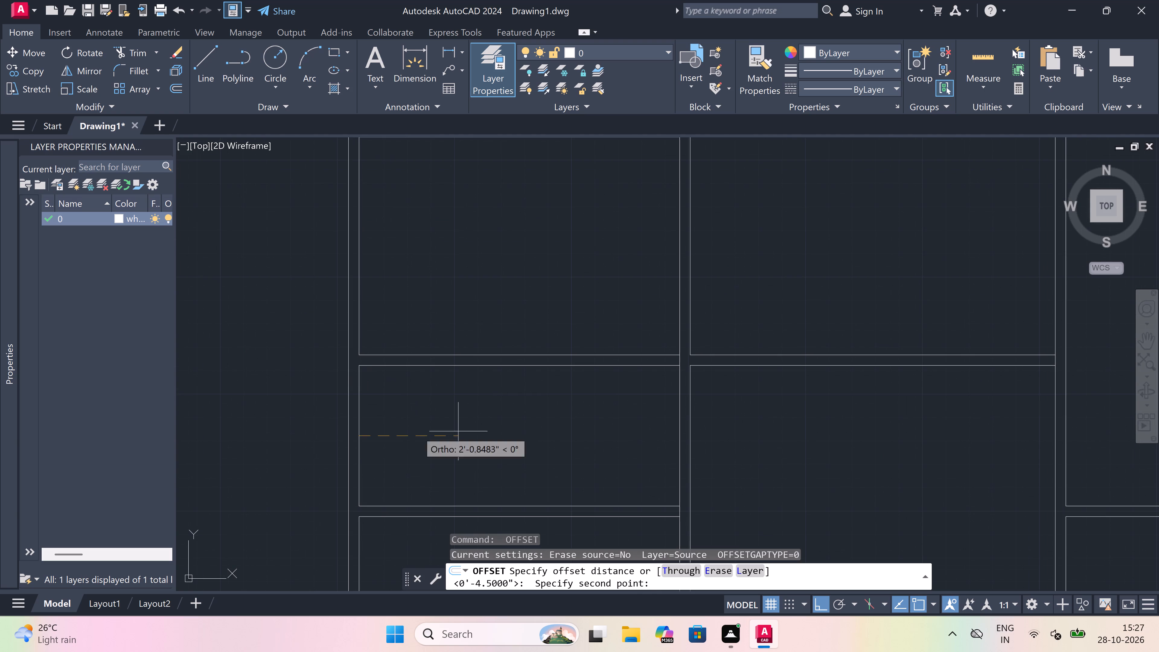
{"action": "type", "text": "4'"}
{"action": "key", "text": "space"}
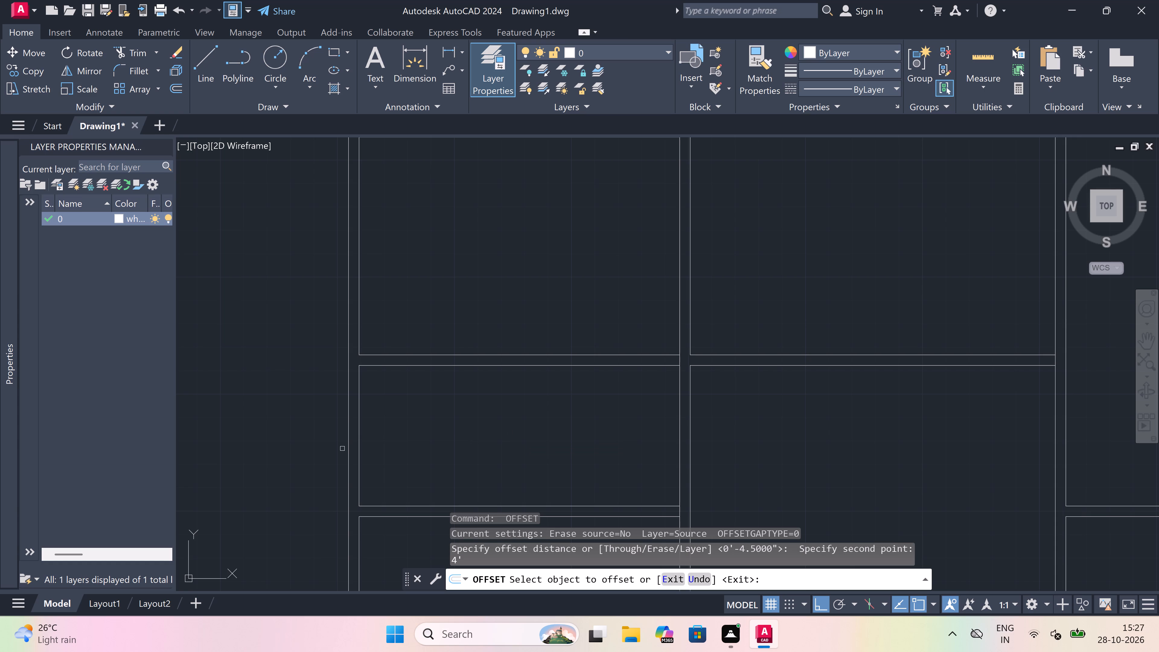
{"action": "left_click_drag", "start_coordinate": [359, 449], "coordinate": [401, 449]}
{"action": "left_click_drag", "start_coordinate": [595, 443], "coordinate": [599, 443]}
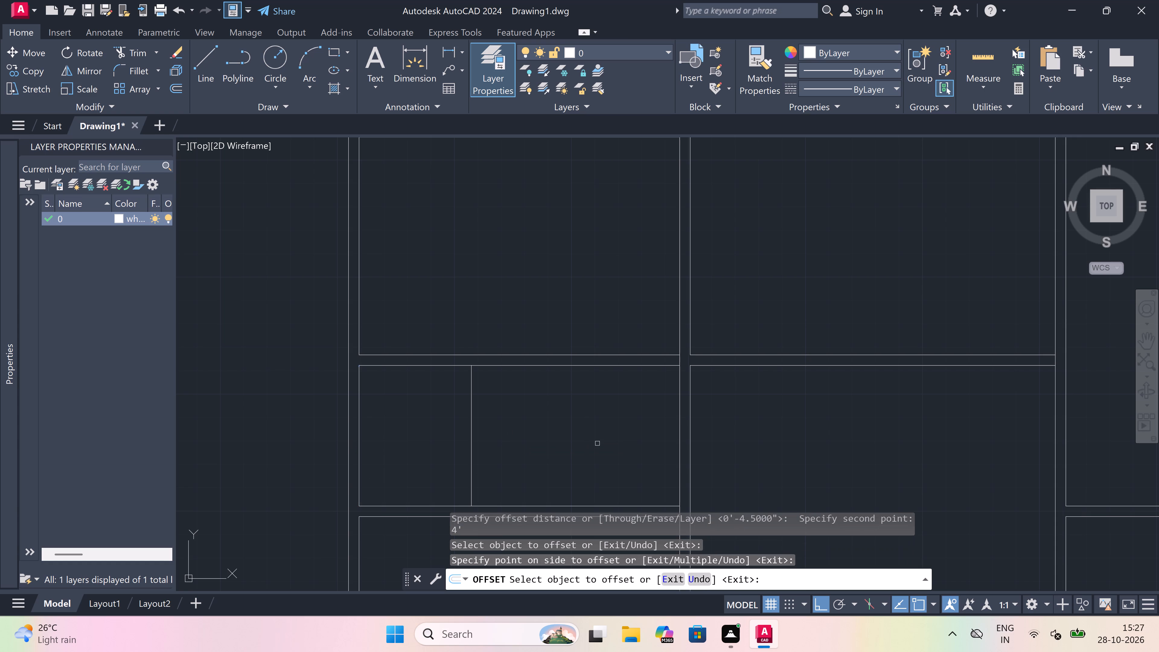
{"action": "key", "text": "Escape"}
Offset the new vertical partition line 4.5" toward the central space to give the partition its thickness.
{"action": "key", "text": "space"}
{"action": "left_click_drag", "start_coordinate": [478, 443], "coordinate": [502, 442]}
{"action": "type", "text": "4.5\""}
{"action": "key", "text": "space"}
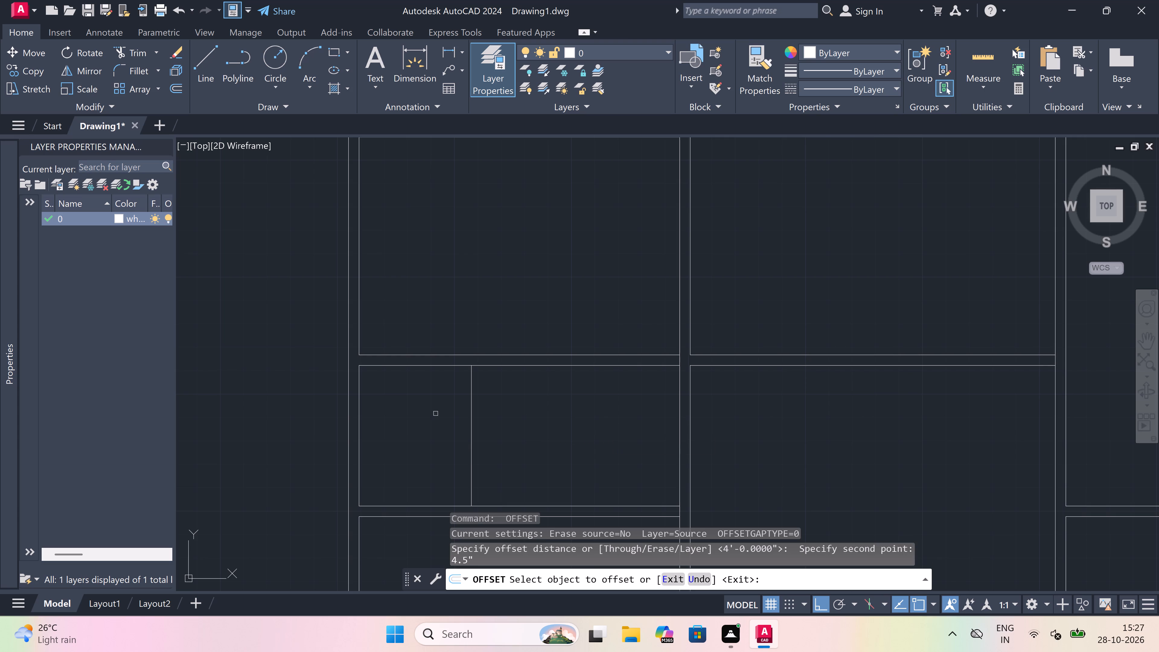
{"action": "left_click_drag", "start_coordinate": [472, 393], "coordinate": [504, 395]}
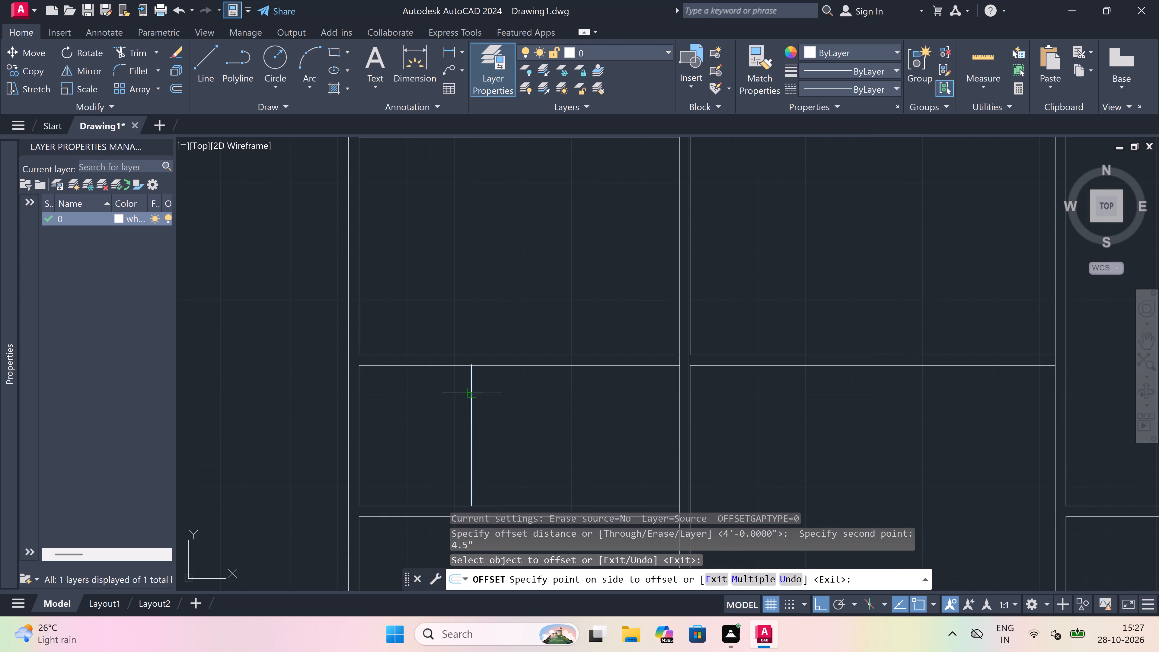
{"action": "left_click", "coordinate": [543, 400]}
{"action": "key", "text": "Escape"}
Offset the outer wall's inner face 4' inward in the narrow left-column room two rooms above the newly partitioned one.
{"action": "scroll", "coordinate": [446, 396], "scroll_direction": "down", "scroll_amount": 3}
{"action": "key", "text": "space"}
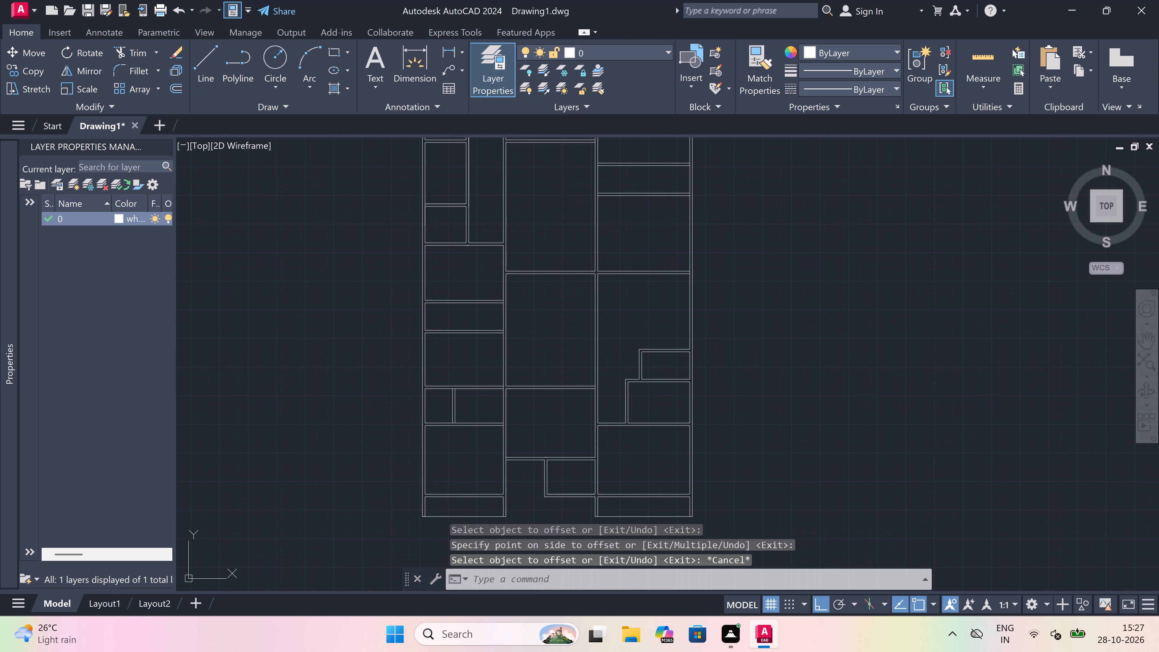
{"action": "scroll", "coordinate": [431, 303], "scroll_direction": "up", "scroll_amount": 3}
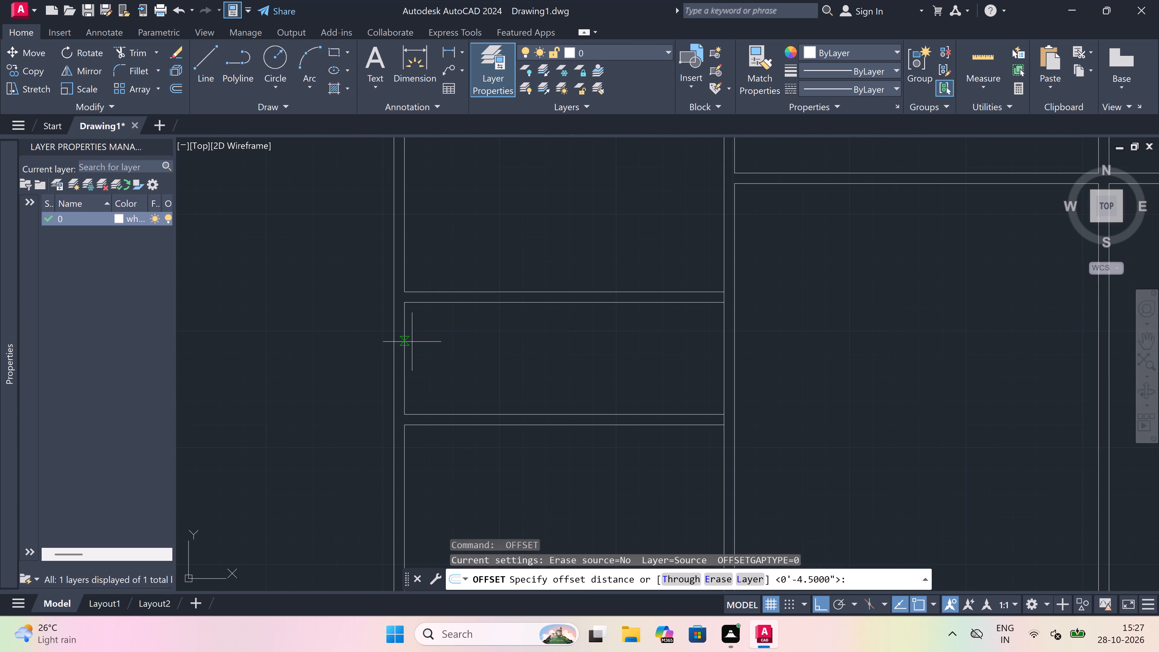
{"action": "left_click_drag", "start_coordinate": [409, 348], "coordinate": [427, 348]}
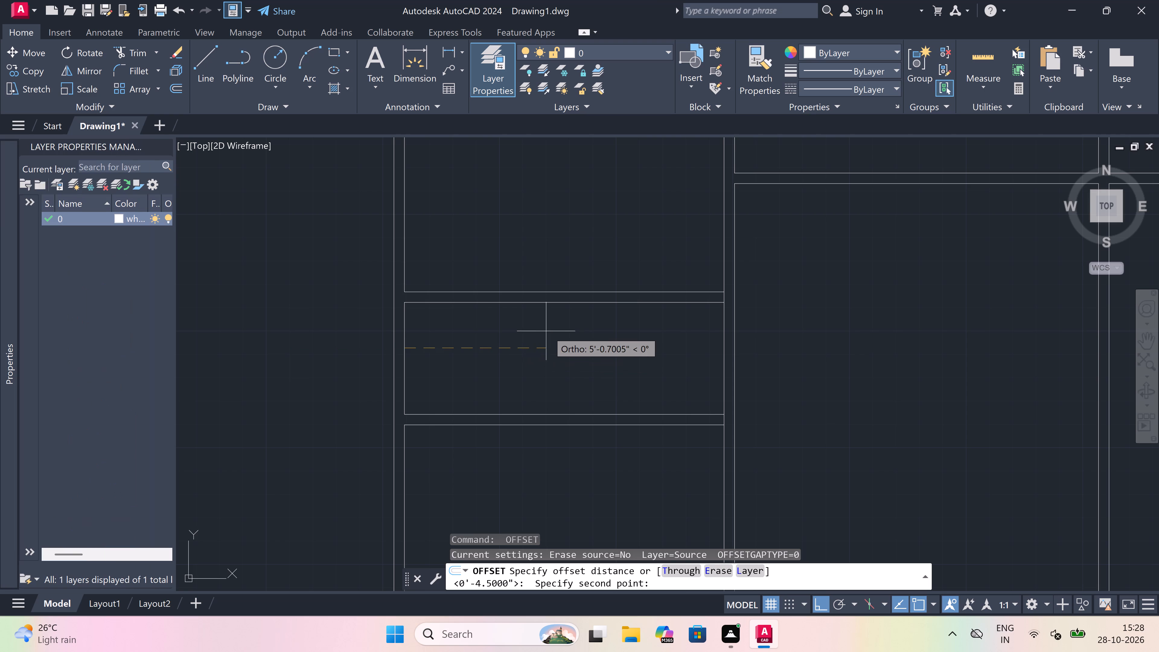
{"action": "scroll", "coordinate": [565, 333], "scroll_direction": "down", "scroll_amount": 3}
{"action": "scroll", "coordinate": [565, 333], "scroll_direction": "up", "scroll_amount": 2}
{"action": "scroll", "coordinate": [565, 333], "scroll_direction": "down", "scroll_amount": 2}
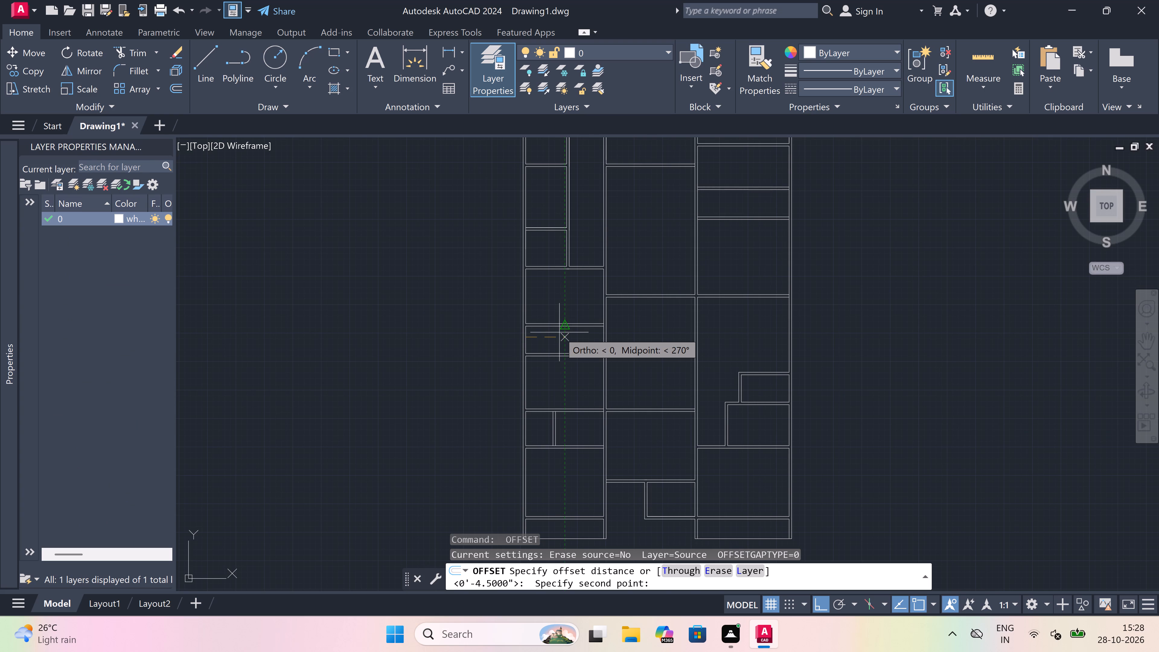
{"action": "scroll", "coordinate": [555, 331], "scroll_direction": "up", "scroll_amount": 3}
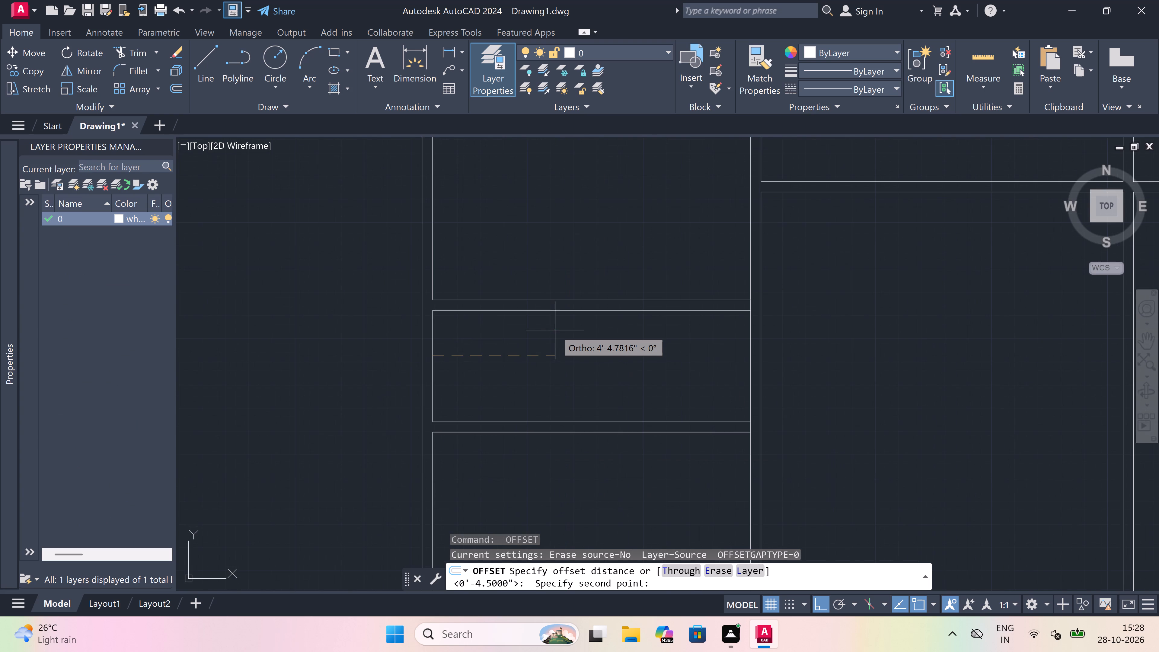
{"action": "type", "text": "4'"}
{"action": "key", "text": "space"}
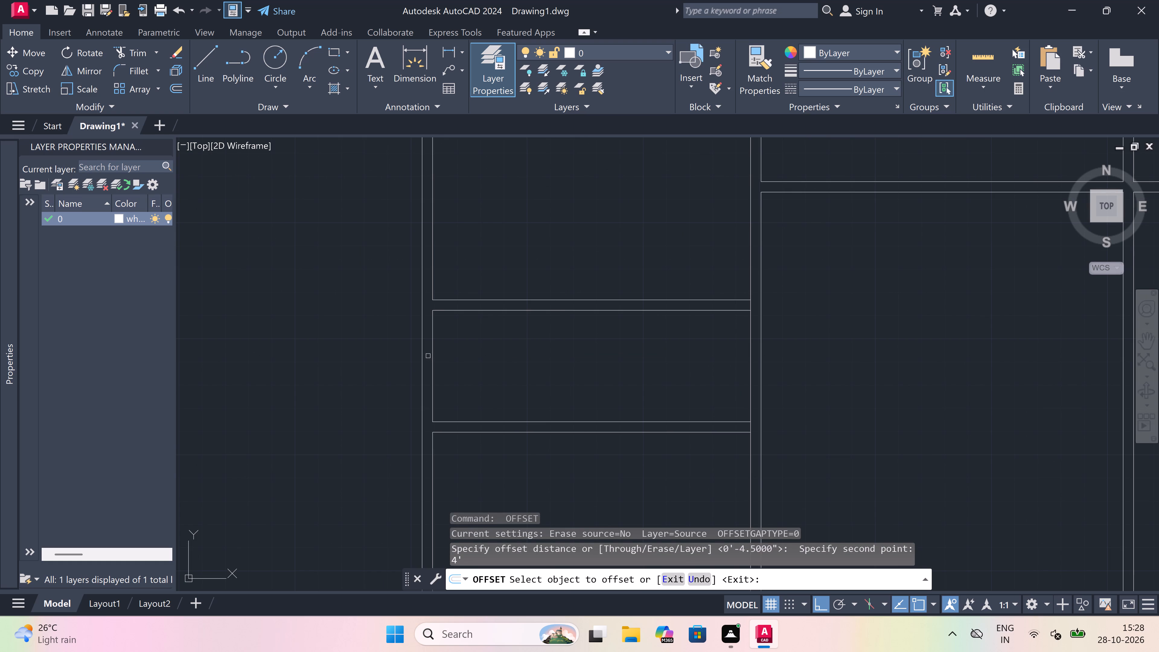
{"action": "left_click_drag", "start_coordinate": [432, 354], "coordinate": [459, 354]}
{"action": "left_click", "coordinate": [656, 354]}
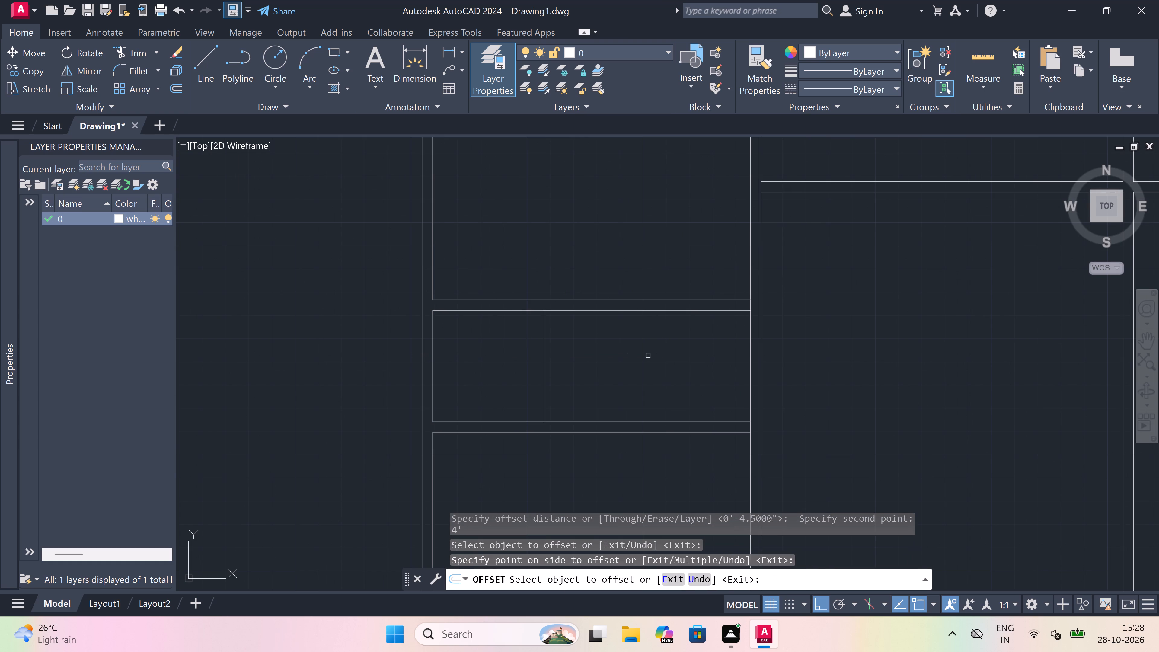
{"action": "key", "text": "Escape"}
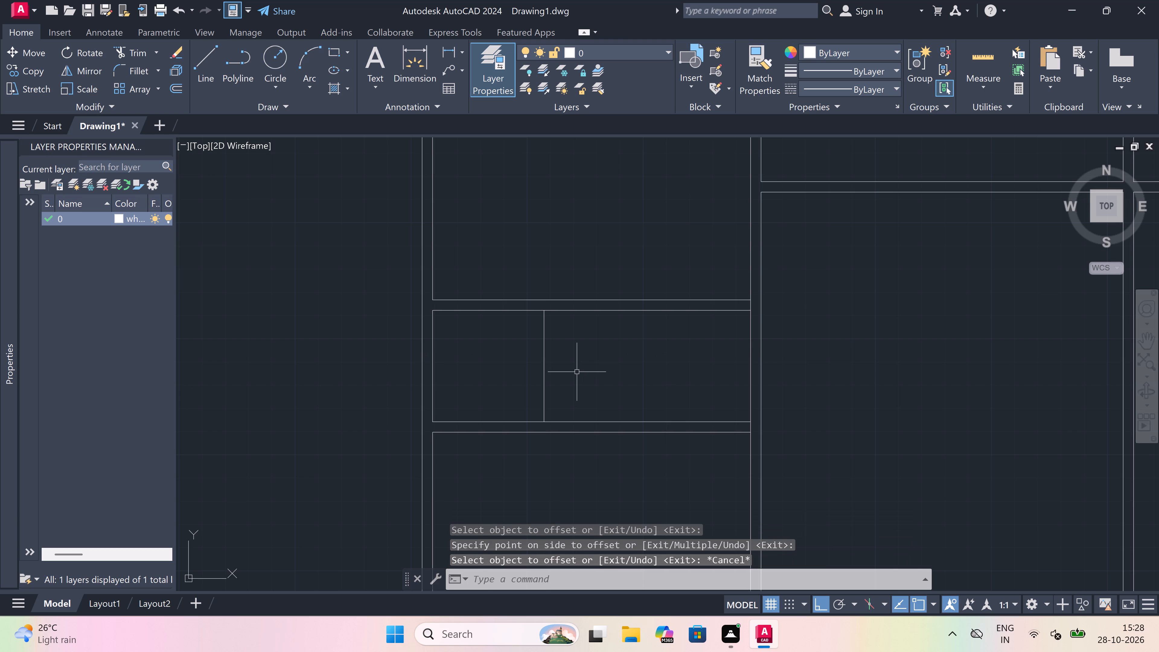
Offset the vertical partition line in the upper narrow left-column room 4.5" toward the central space.
{"action": "scroll", "coordinate": [570, 368], "scroll_direction": "up", "scroll_amount": 1}
{"action": "key", "text": "Escape"}
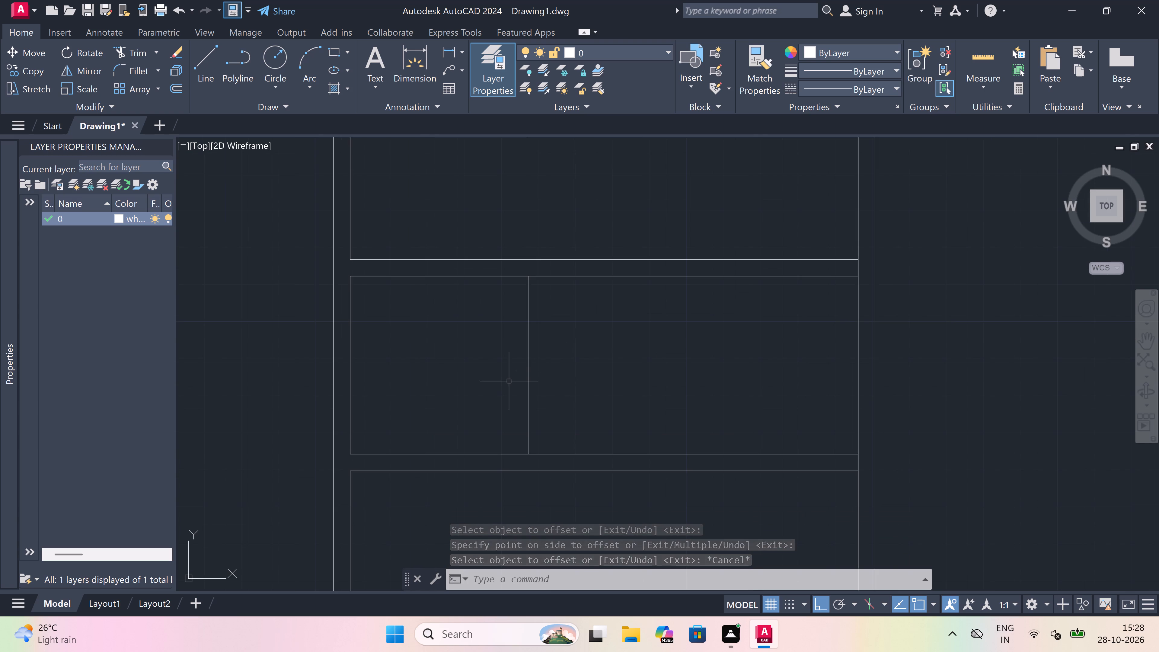
{"action": "key", "text": "space"}
{"action": "left_click_drag", "start_coordinate": [524, 377], "coordinate": [552, 377]}
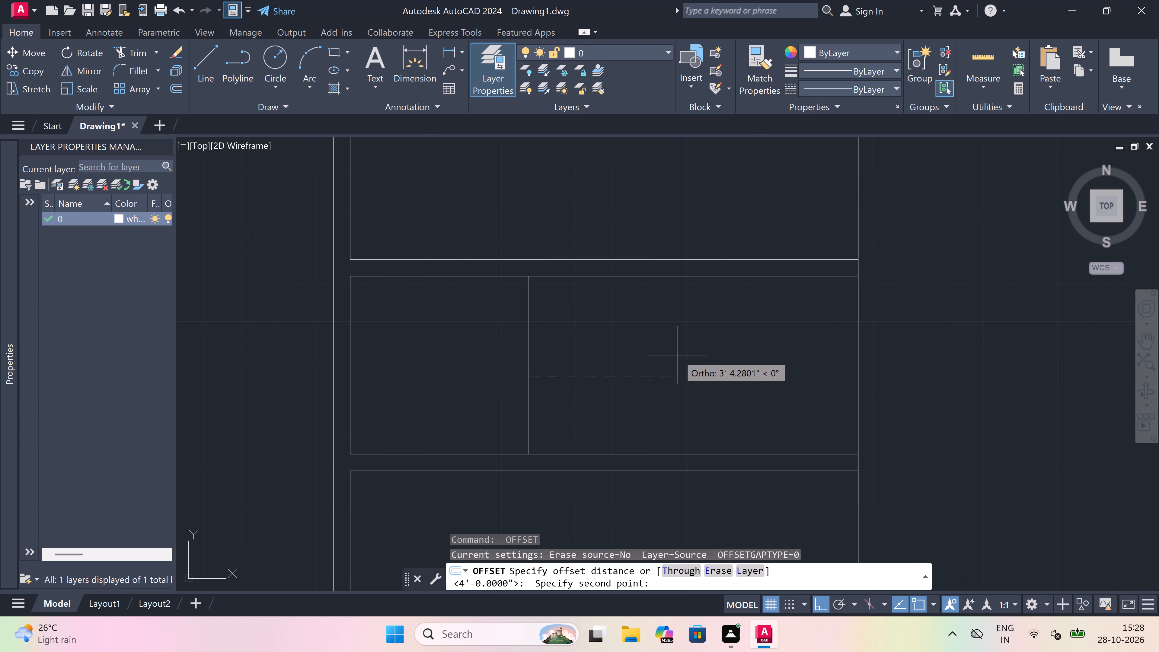
{"action": "type", "text": "4.5\""}
{"action": "key", "text": "space"}
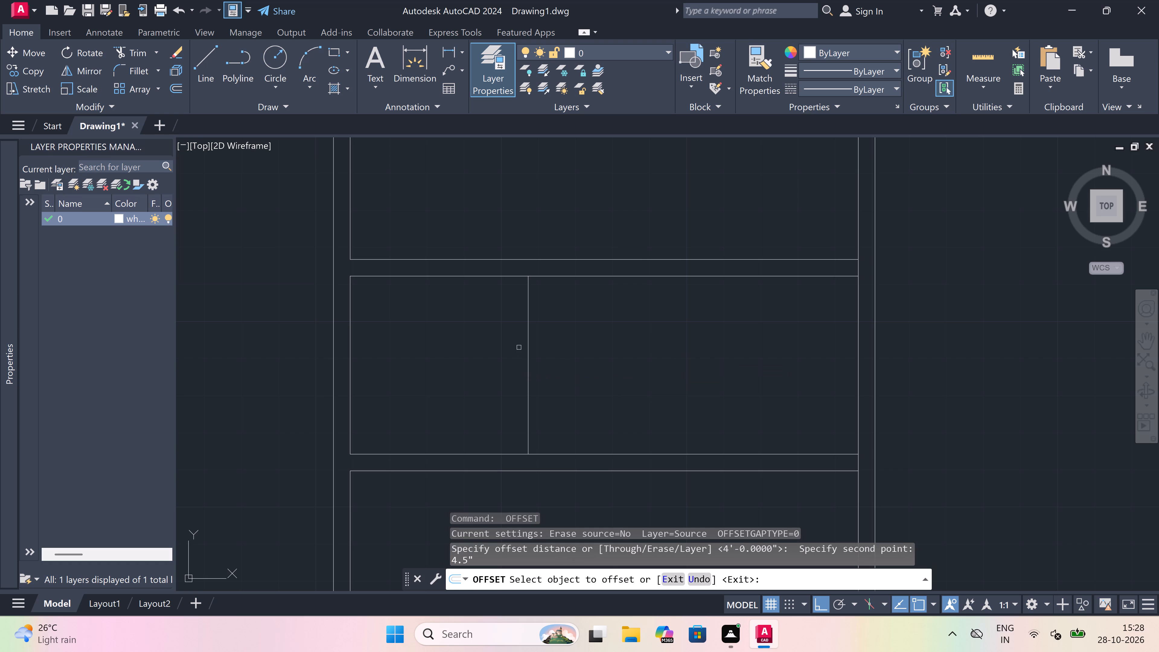
{"action": "left_click_drag", "start_coordinate": [528, 339], "coordinate": [584, 331]}
{"action": "left_click", "coordinate": [601, 324]}
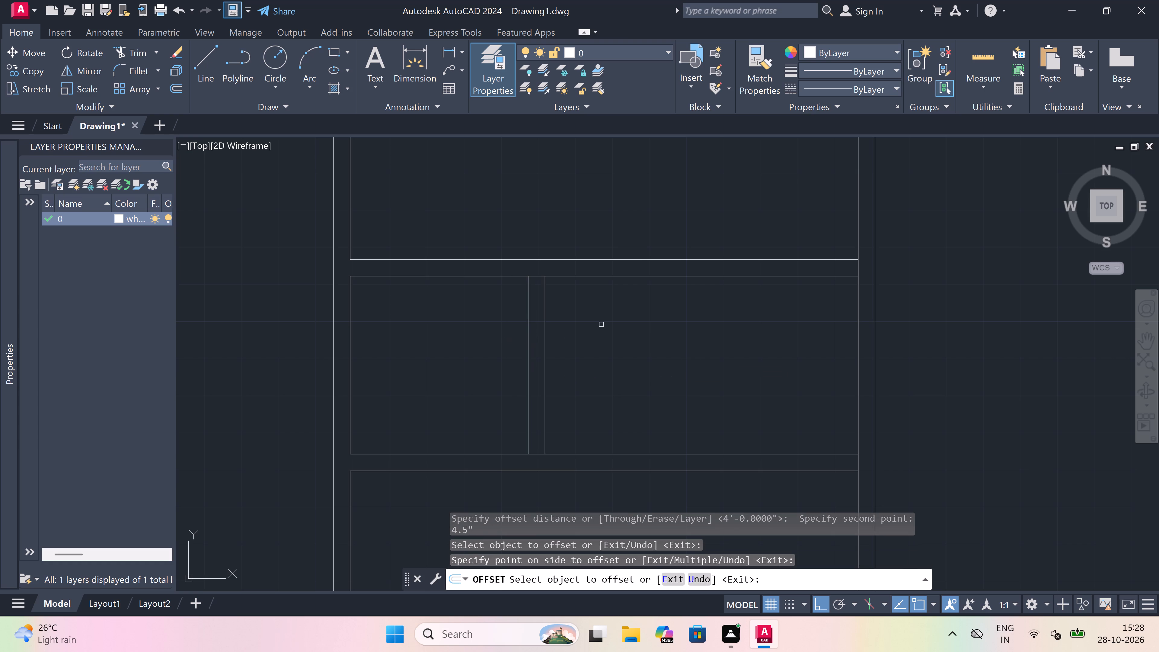
{"action": "scroll", "coordinate": [579, 313], "scroll_direction": "down", "scroll_amount": 2}
{"action": "key", "text": "Escape"}
Offset the outer wall's inner face 6' into the left-column room between the two narrow partitioned rooms.
{"action": "scroll", "coordinate": [568, 350], "scroll_direction": "down", "scroll_amount": 2}
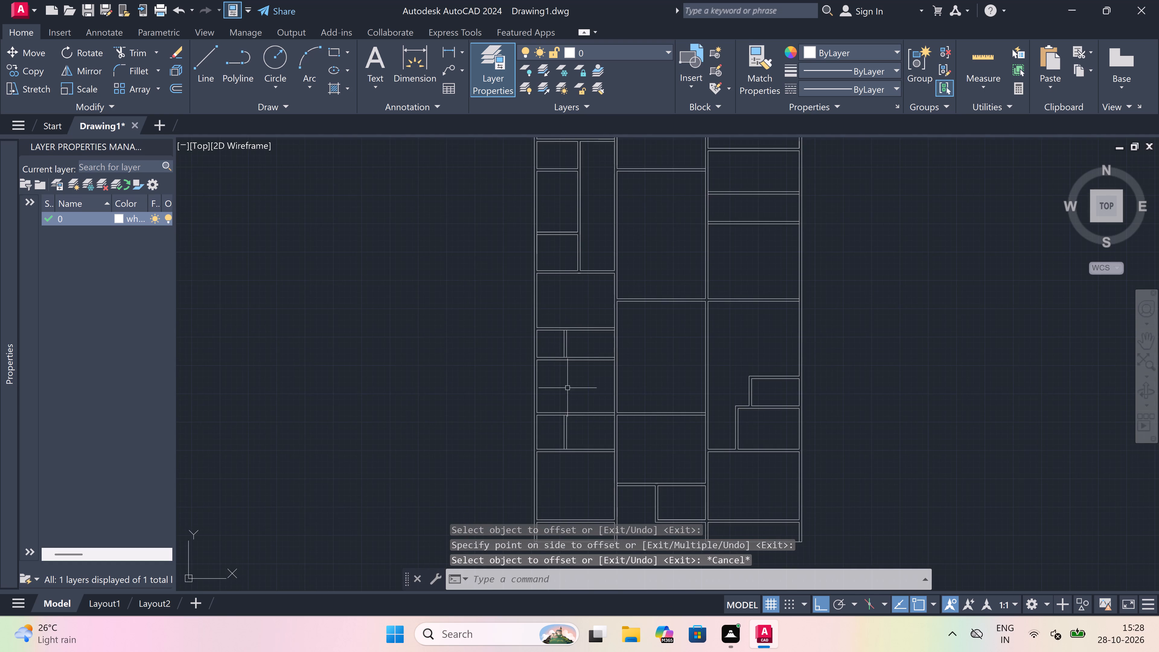
{"action": "scroll", "coordinate": [567, 395], "scroll_direction": "up", "scroll_amount": 2}
{"action": "key", "text": "space"}
{"action": "left_click_drag", "start_coordinate": [494, 378], "coordinate": [522, 375]}
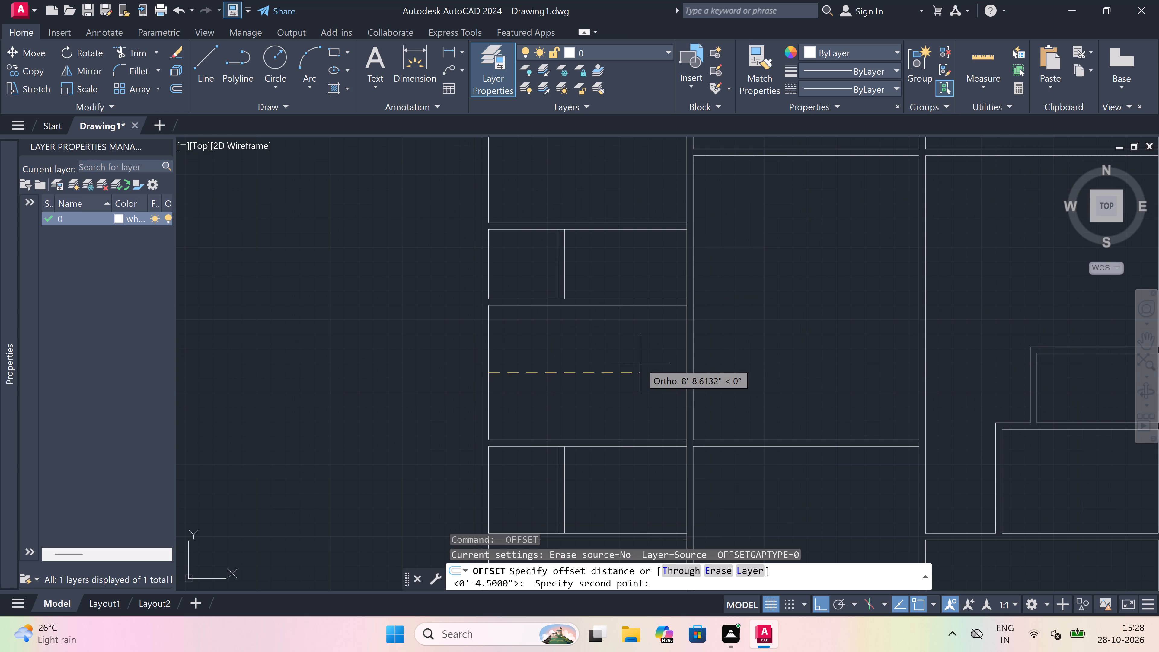
{"action": "type", "text": "6'"}
{"action": "key", "text": "space"}
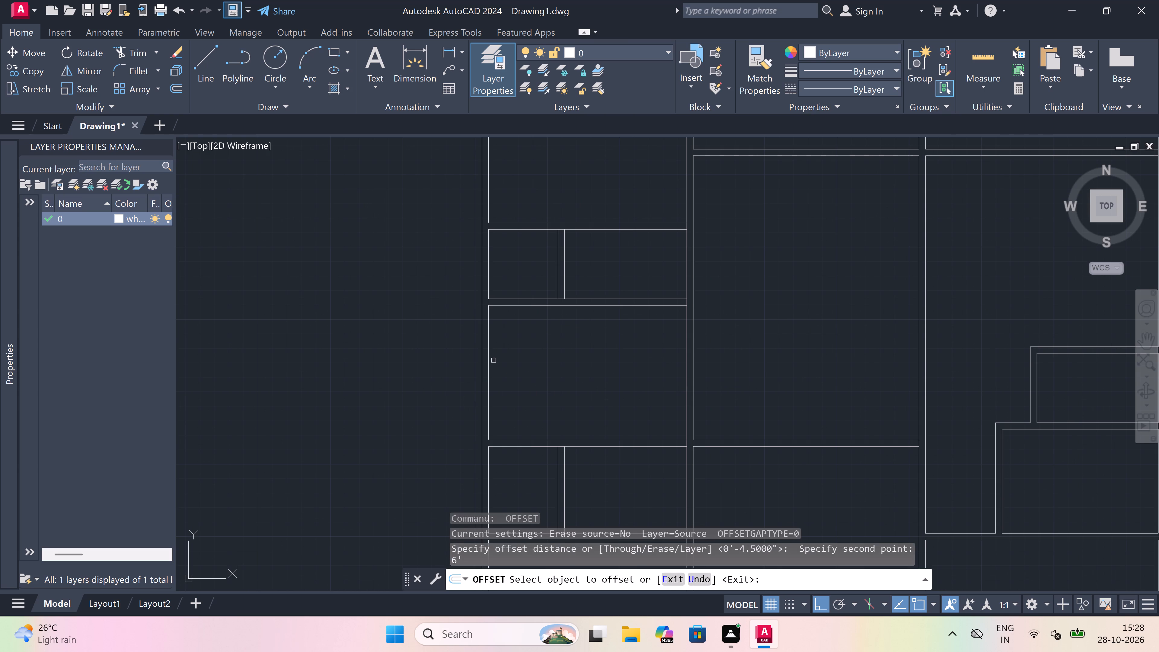
{"action": "left_click_drag", "start_coordinate": [488, 361], "coordinate": [516, 361]}
{"action": "left_click", "coordinate": [594, 359]}
{"action": "key", "text": "Escape"}
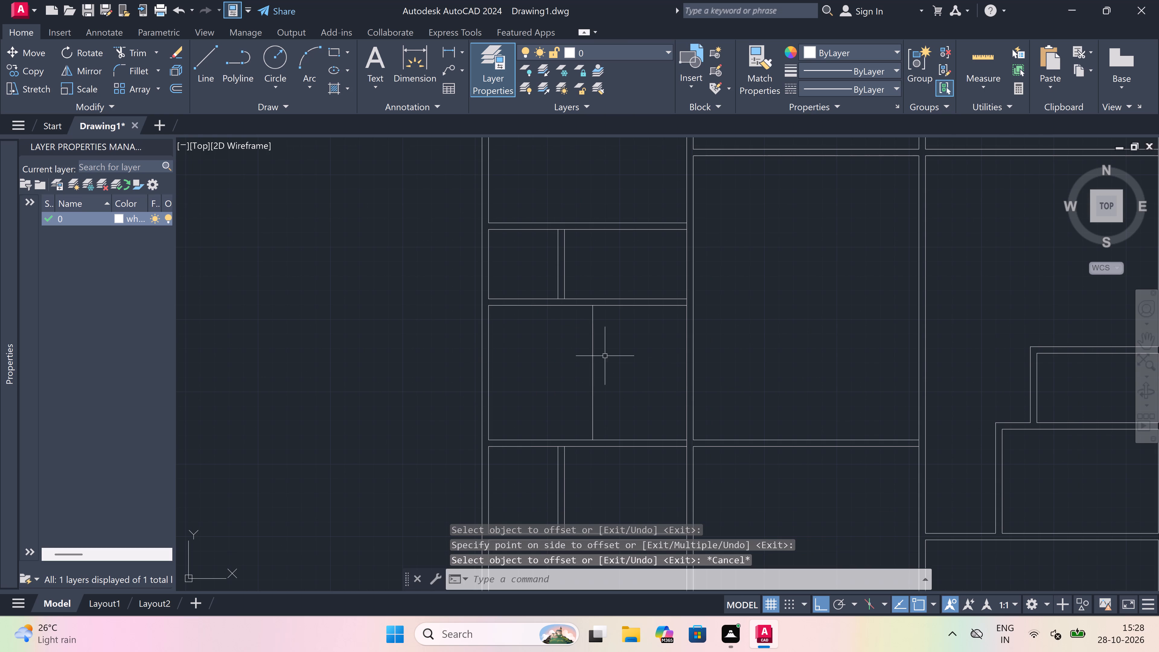
Offset the new vertical line in the middle room 4.5" toward the central space to form a partition.
{"action": "key", "text": "space"}
{"action": "left_click_drag", "start_coordinate": [593, 358], "coordinate": [598, 356]}
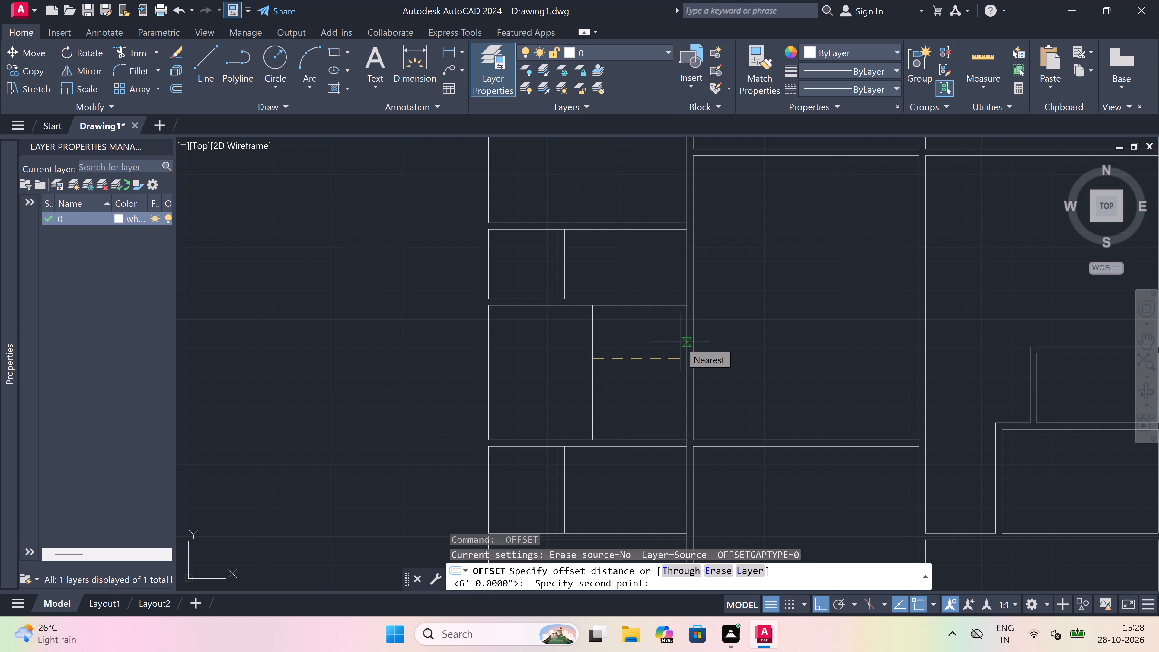
{"action": "type", "text": "4.5\""}
{"action": "key", "text": "space"}
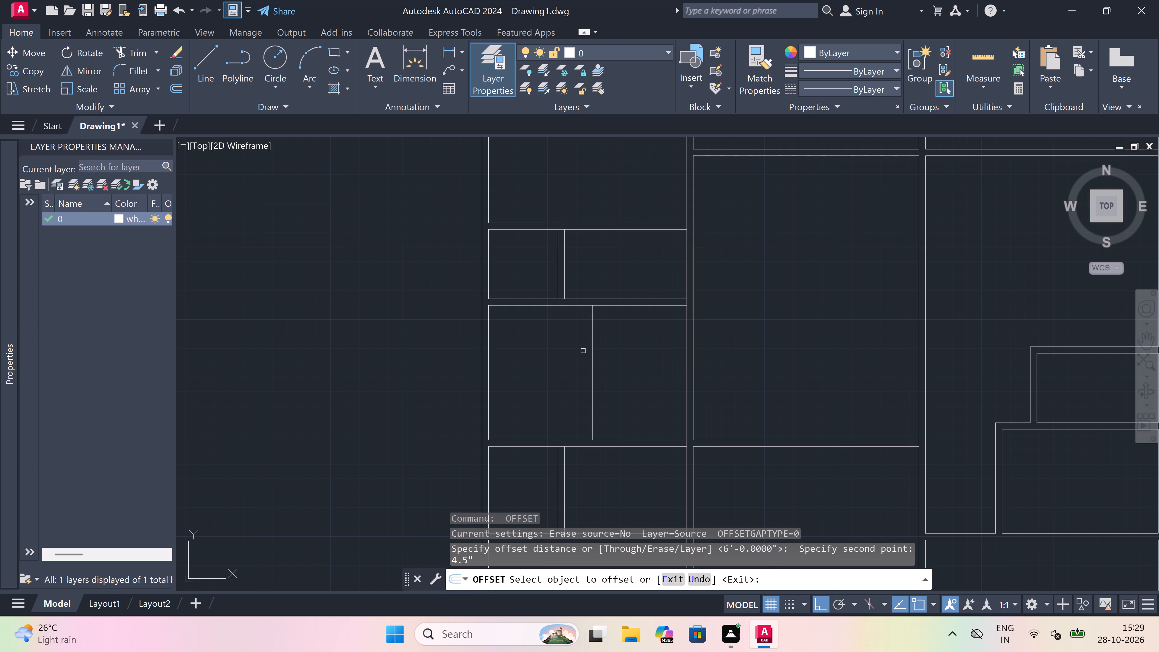
{"action": "left_click_drag", "start_coordinate": [592, 347], "coordinate": [607, 347]}
{"action": "left_click", "coordinate": [642, 347]}
{"action": "key", "text": "Escape"}
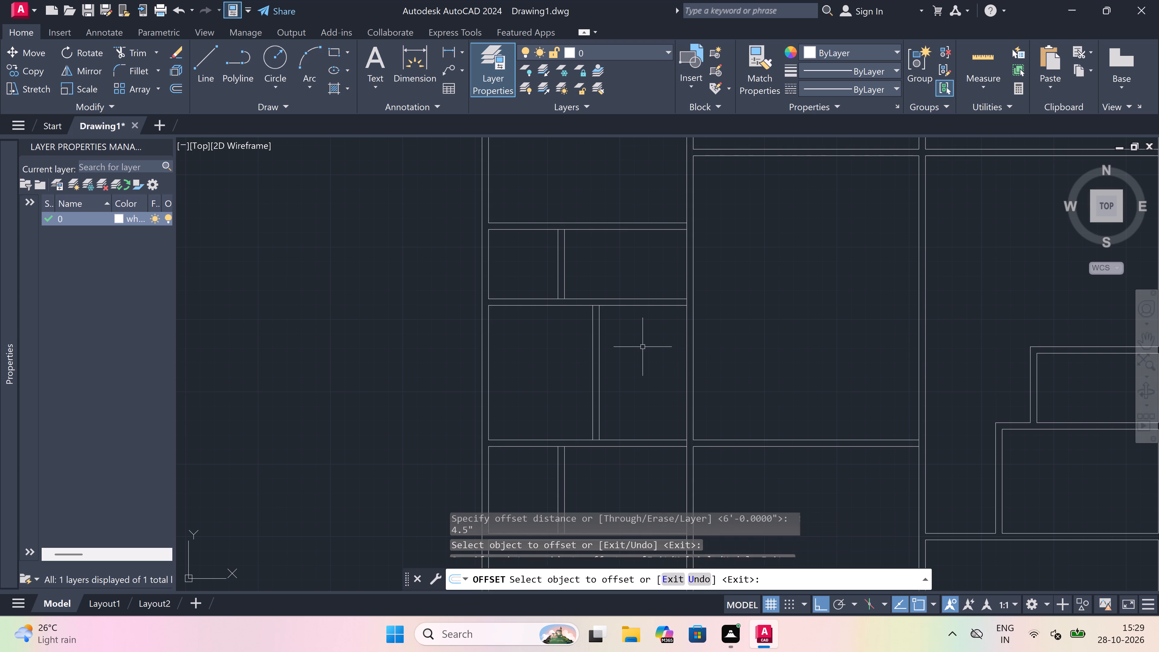
Extend the upper narrow room's partition and the middle room's partition upward across the horizontal walls above them.
{"action": "type", "text": "ex"}
{"action": "key", "text": "space"}
{"action": "left_click", "coordinate": [643, 346]}
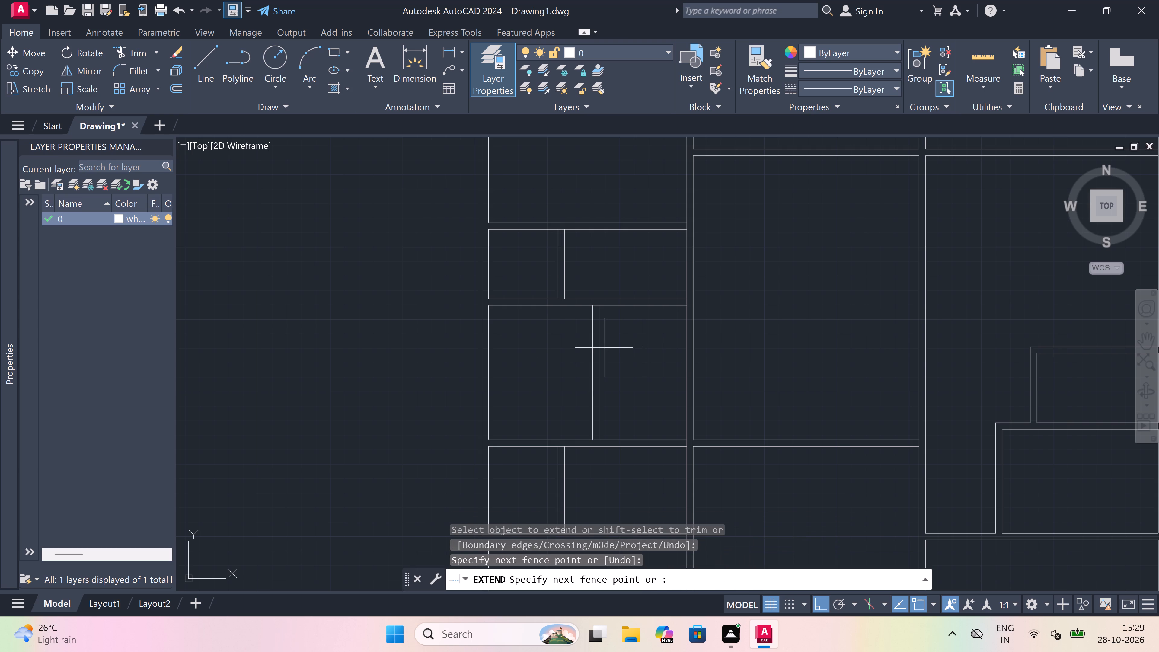
{"action": "left_click", "coordinate": [566, 357]}
{"action": "left_click", "coordinate": [541, 263]}
{"action": "left_click", "coordinate": [603, 266]}
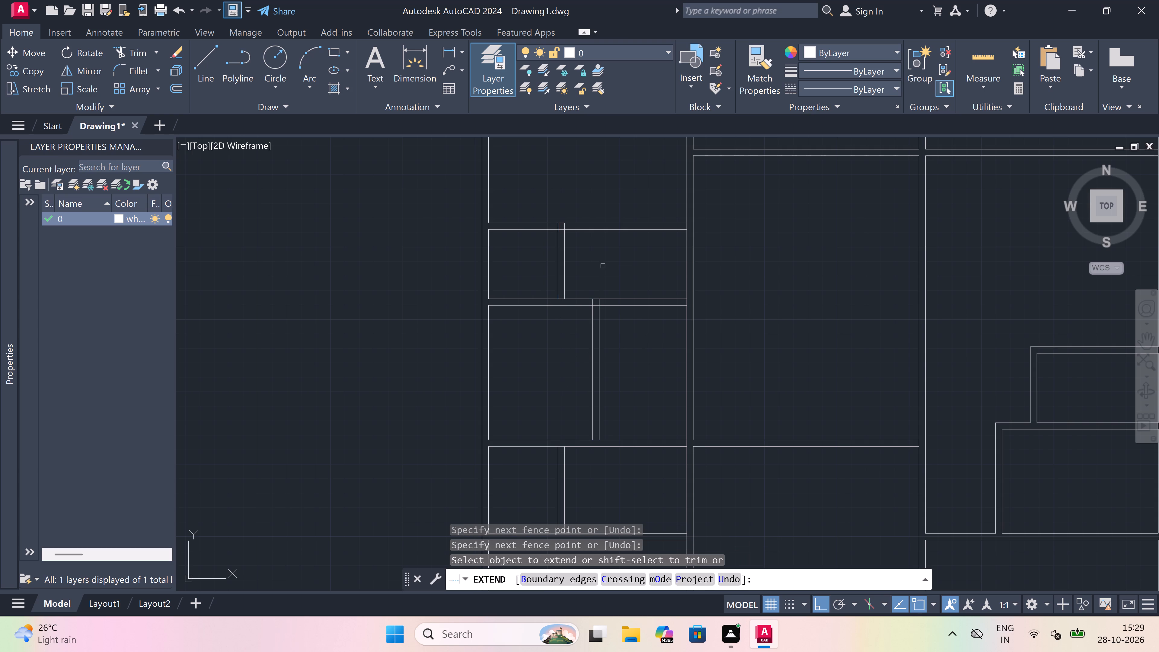
Extend the lower narrow room's partition and the middle room's partition downward across the horizontal walls below them.
{"action": "scroll", "coordinate": [603, 266], "scroll_direction": "down", "scroll_amount": 2}
{"action": "scroll", "coordinate": [600, 343], "scroll_direction": "up", "scroll_amount": 1}
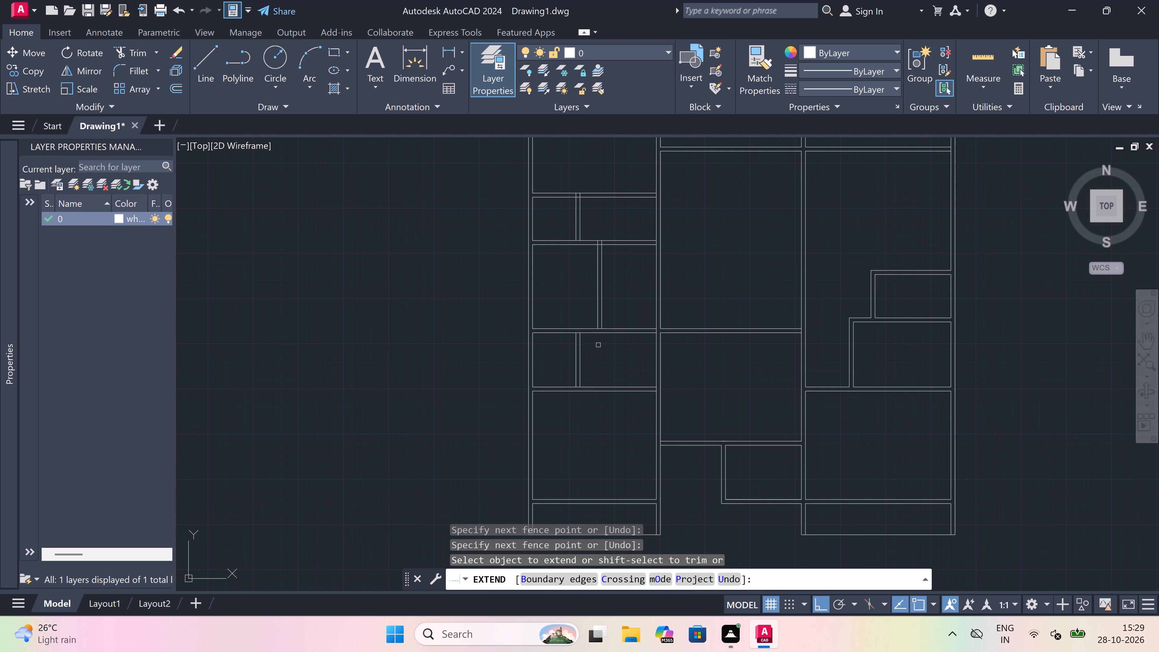
{"action": "left_click", "coordinate": [594, 358]}
{"action": "scroll", "coordinate": [594, 358], "scroll_direction": "up", "scroll_amount": 1}
{"action": "left_click", "coordinate": [549, 384]}
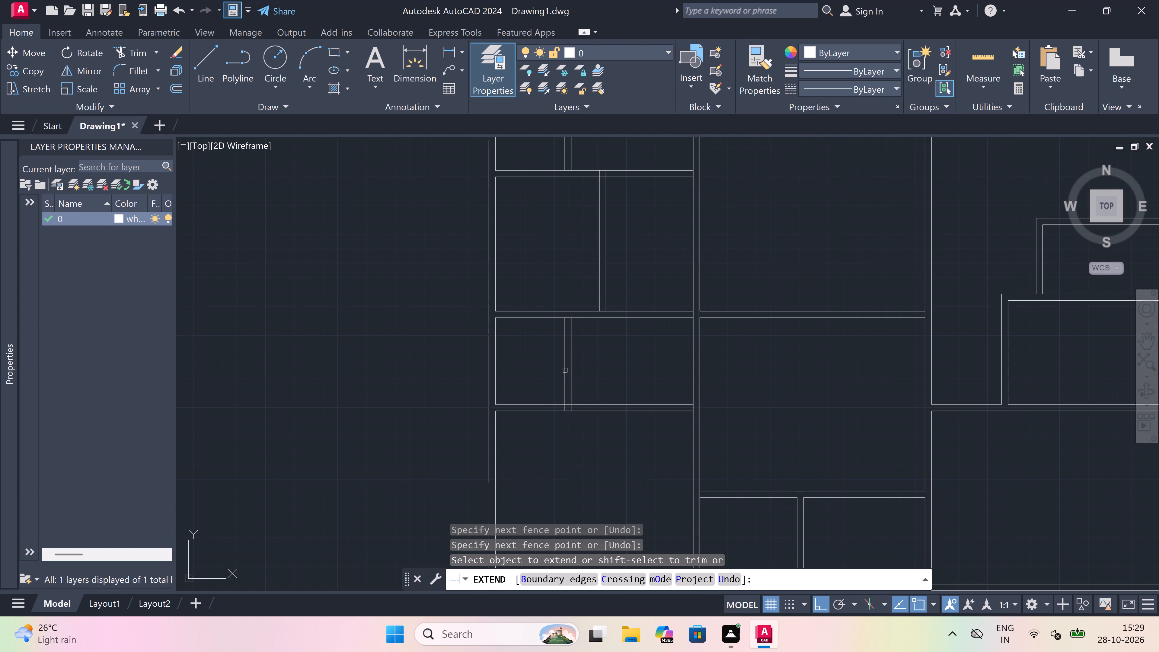
{"action": "left_click", "coordinate": [628, 286]}
{"action": "left_click", "coordinate": [570, 290]}
{"action": "key", "text": "Escape"}
Trim away the middle room's upper and lower horizontal walls between its partition and the central space's wall.
{"action": "type", "text": "tr"}
{"action": "key", "text": "space"}
{"action": "scroll", "coordinate": [584, 410], "scroll_direction": "down", "scroll_amount": 2}
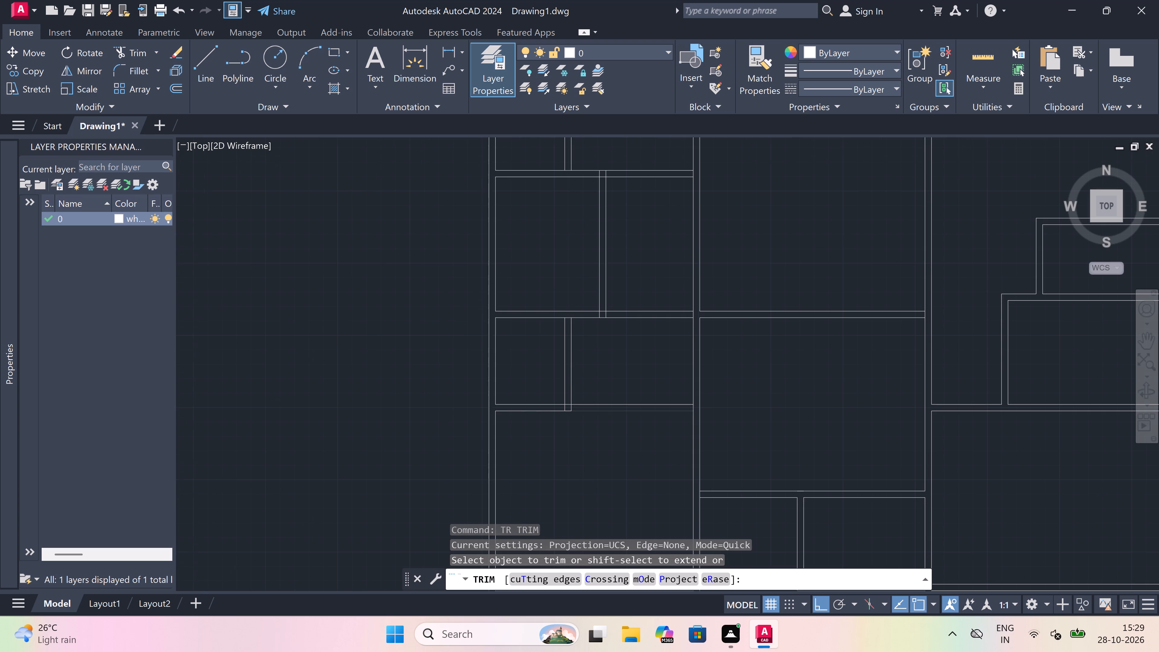
{"action": "scroll", "coordinate": [584, 410], "scroll_direction": "down", "scroll_amount": 1}
{"action": "scroll", "coordinate": [594, 385], "scroll_direction": "up", "scroll_amount": 2}
{"action": "left_click_drag", "start_coordinate": [594, 282], "coordinate": [597, 287]}
{"action": "left_click", "coordinate": [606, 416]}
Trim the lower narrow room's partition overruns and open its junction with the horizontal wall below.
{"action": "scroll", "coordinate": [603, 406], "scroll_direction": "down", "scroll_amount": 3}
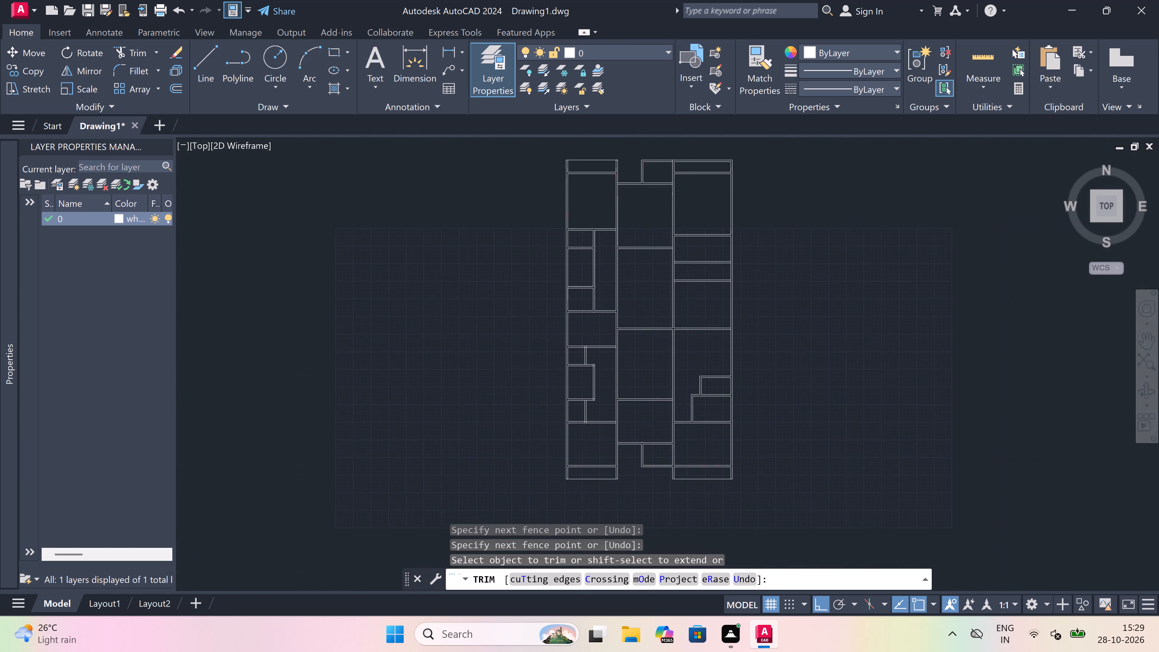
{"action": "scroll", "coordinate": [596, 407], "scroll_direction": "up", "scroll_amount": 4}
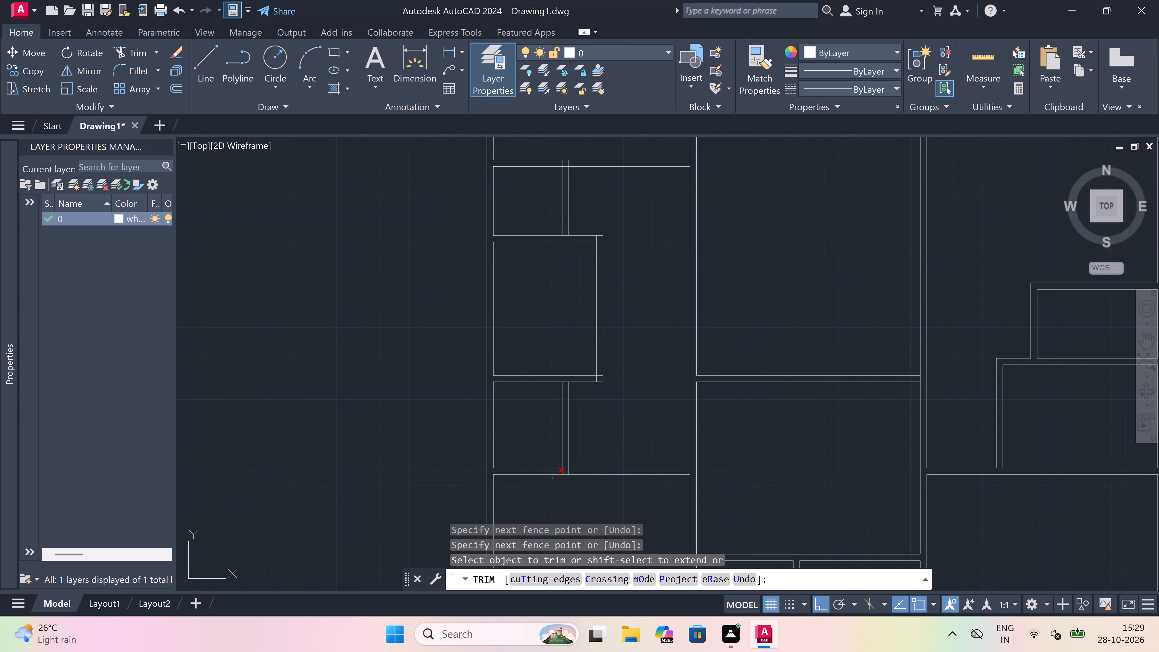
{"action": "scroll", "coordinate": [557, 483], "scroll_direction": "up", "scroll_amount": 3}
{"action": "scroll", "coordinate": [599, 439], "scroll_direction": "up", "scroll_amount": 1}
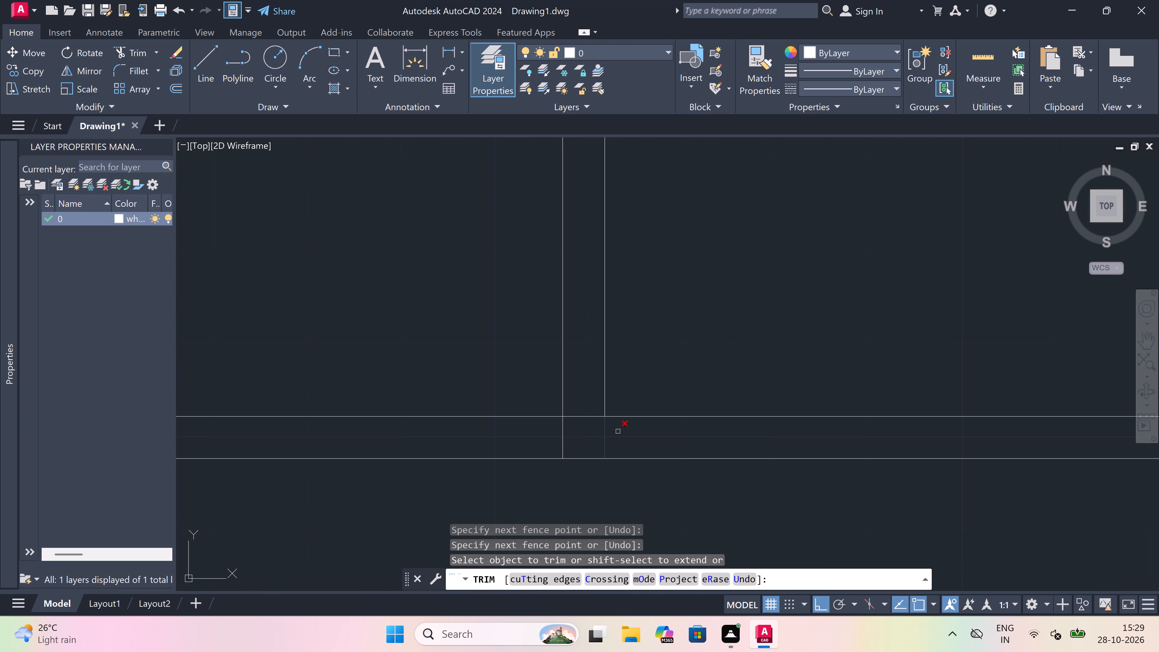
{"action": "left_click", "coordinate": [629, 428]}
{"action": "left_click", "coordinate": [541, 425]}
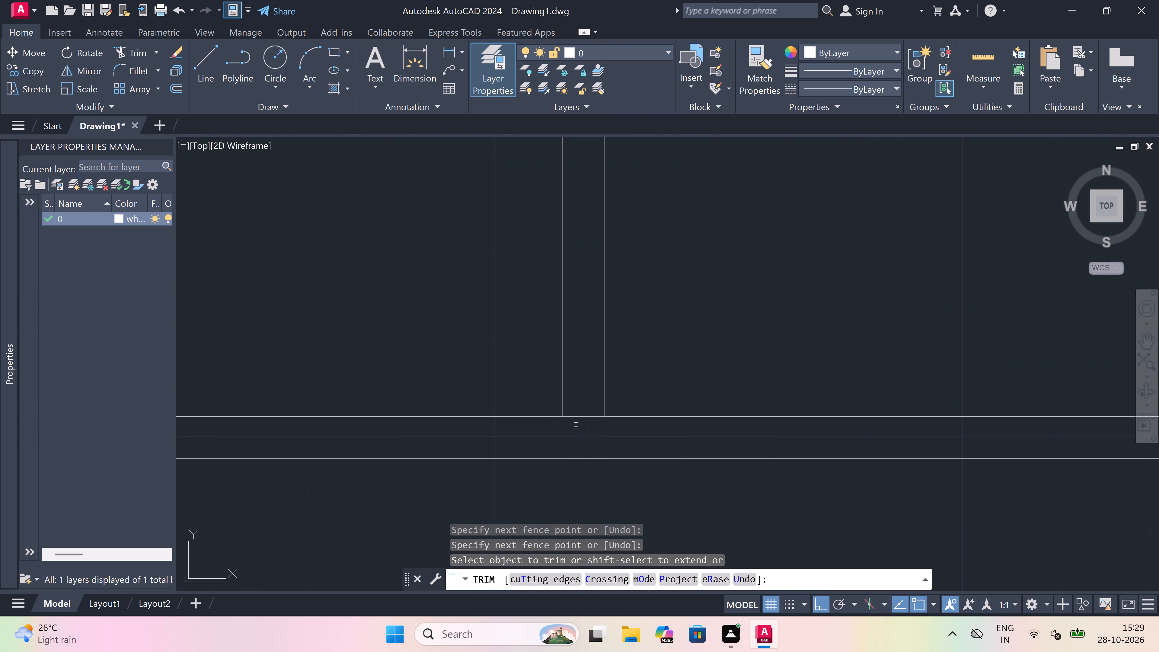
{"action": "left_click", "coordinate": [588, 428]}
{"action": "left_click", "coordinate": [582, 396]}
Trim the crossing lines at the middle room's lower partition corner and open the lower partition's junction beneath that room.
{"action": "scroll", "coordinate": [582, 396], "scroll_direction": "down", "scroll_amount": 4}
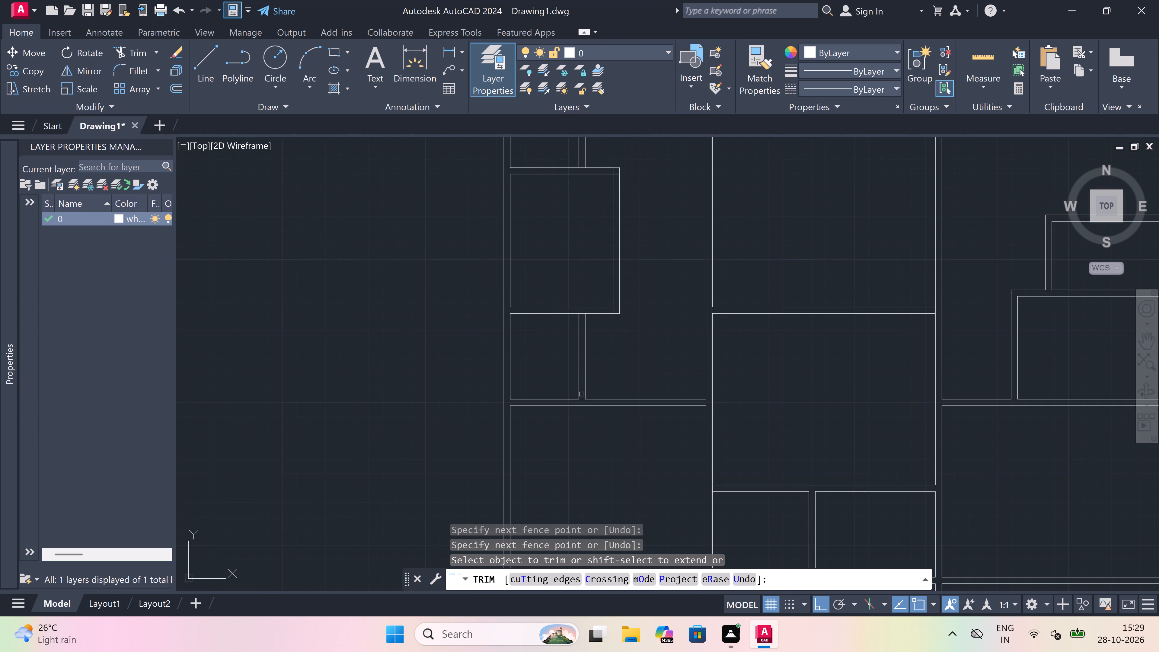
{"action": "scroll", "coordinate": [612, 292], "scroll_direction": "up", "scroll_amount": 3}
{"action": "scroll", "coordinate": [612, 357], "scroll_direction": "up", "scroll_amount": 1}
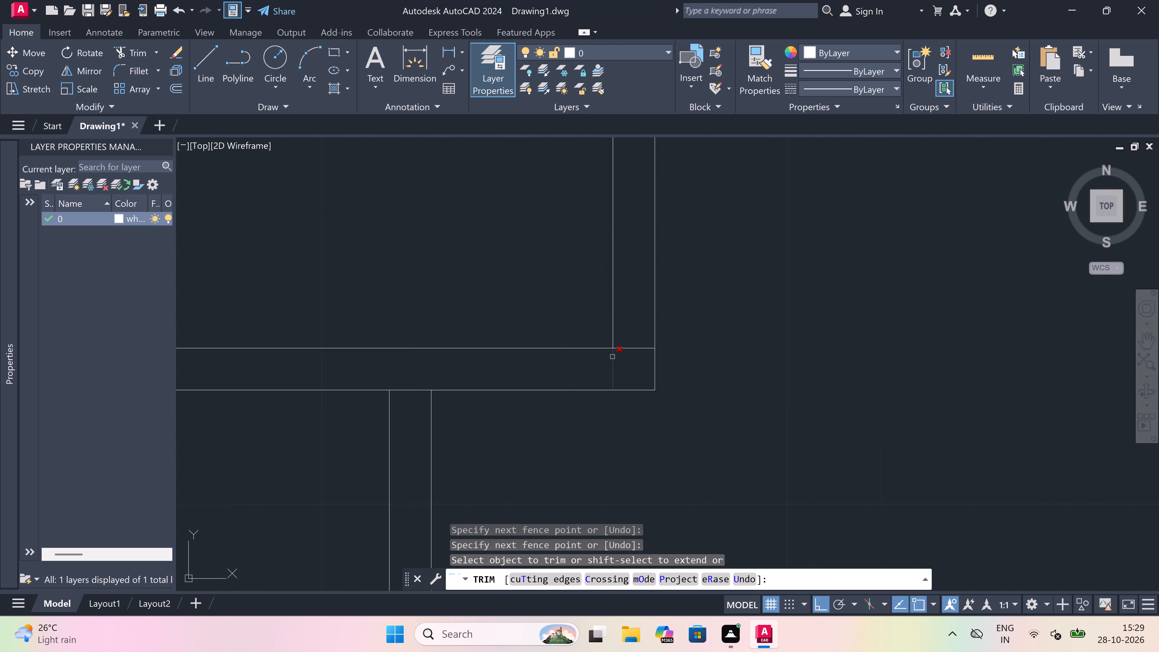
{"action": "left_click", "coordinate": [630, 346]}
{"action": "left_click", "coordinate": [615, 372]}
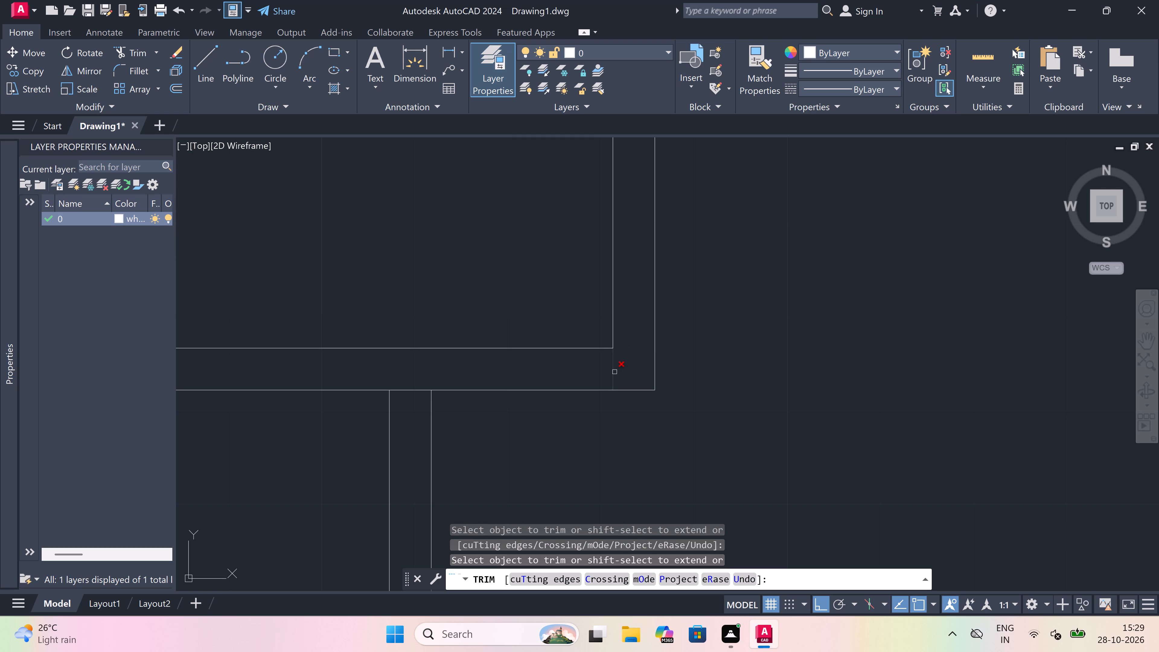
{"action": "left_click", "coordinate": [427, 388]}
Trim the crossing wall lines at the middle room's upper partition corner.
{"action": "scroll", "coordinate": [427, 389], "scroll_direction": "down", "scroll_amount": 5}
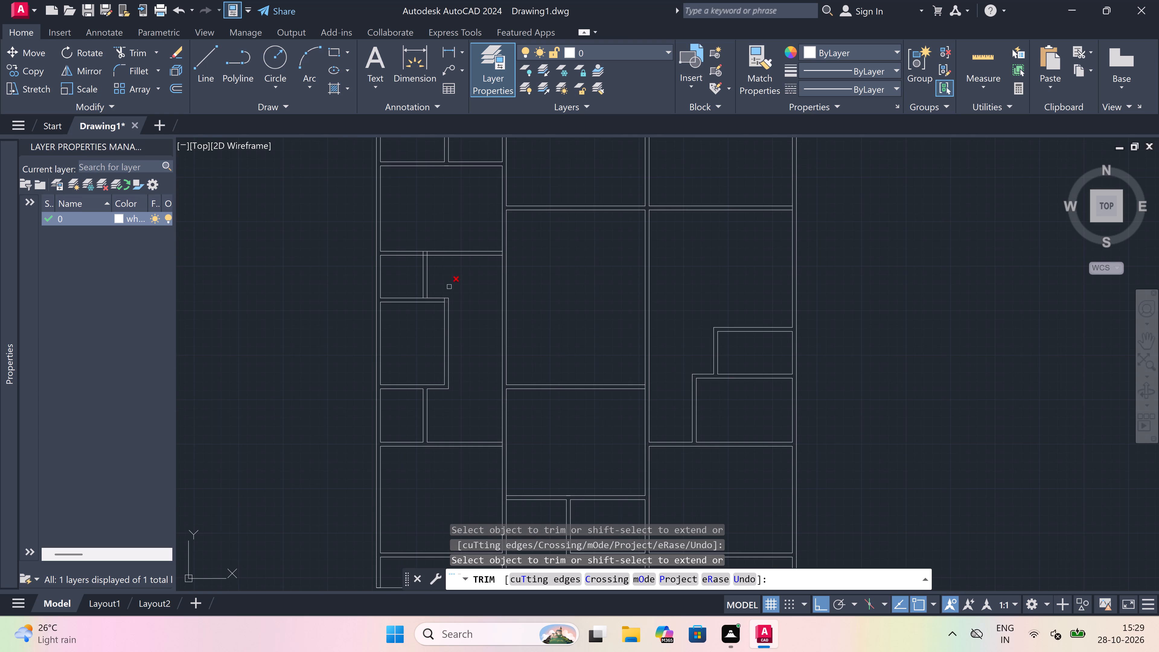
{"action": "scroll", "coordinate": [442, 267], "scroll_direction": "up", "scroll_amount": 2}
{"action": "scroll", "coordinate": [442, 359], "scroll_direction": "up", "scroll_amount": 3}
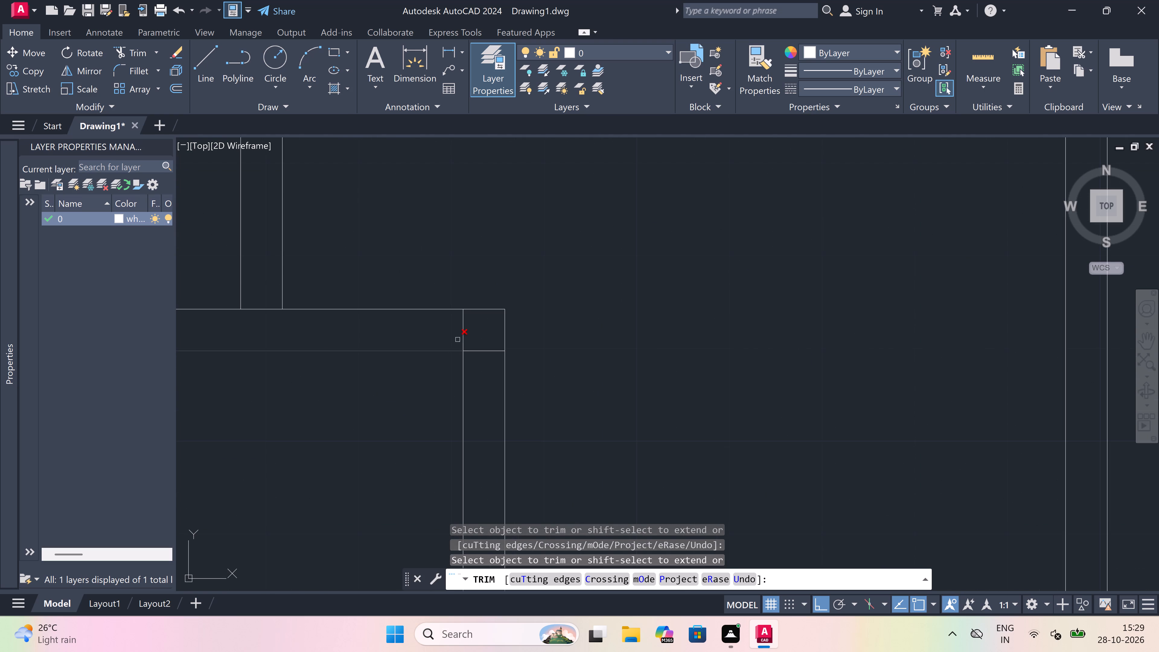
{"action": "left_click", "coordinate": [464, 329]}
{"action": "left_click", "coordinate": [484, 350]}
Trim the upper narrow room's partition overruns and open its junctions with the horizontal walls above and below.
{"action": "scroll", "coordinate": [485, 349], "scroll_direction": "down", "scroll_amount": 4}
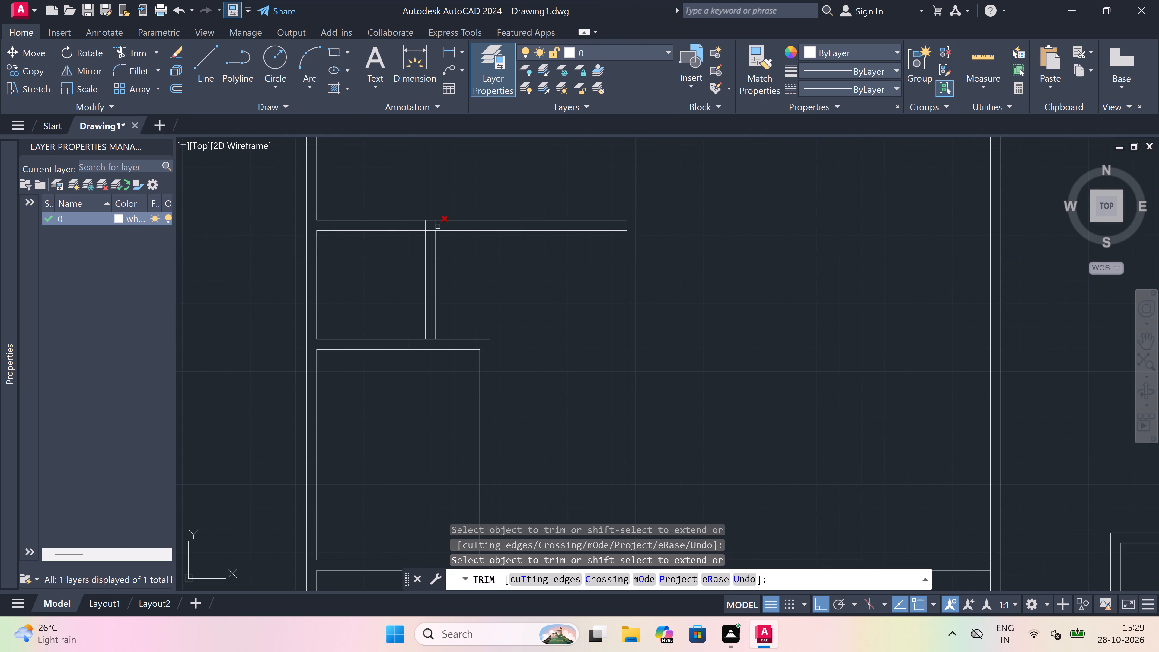
{"action": "scroll", "coordinate": [434, 225], "scroll_direction": "up", "scroll_amount": 3}
{"action": "left_click", "coordinate": [449, 221]}
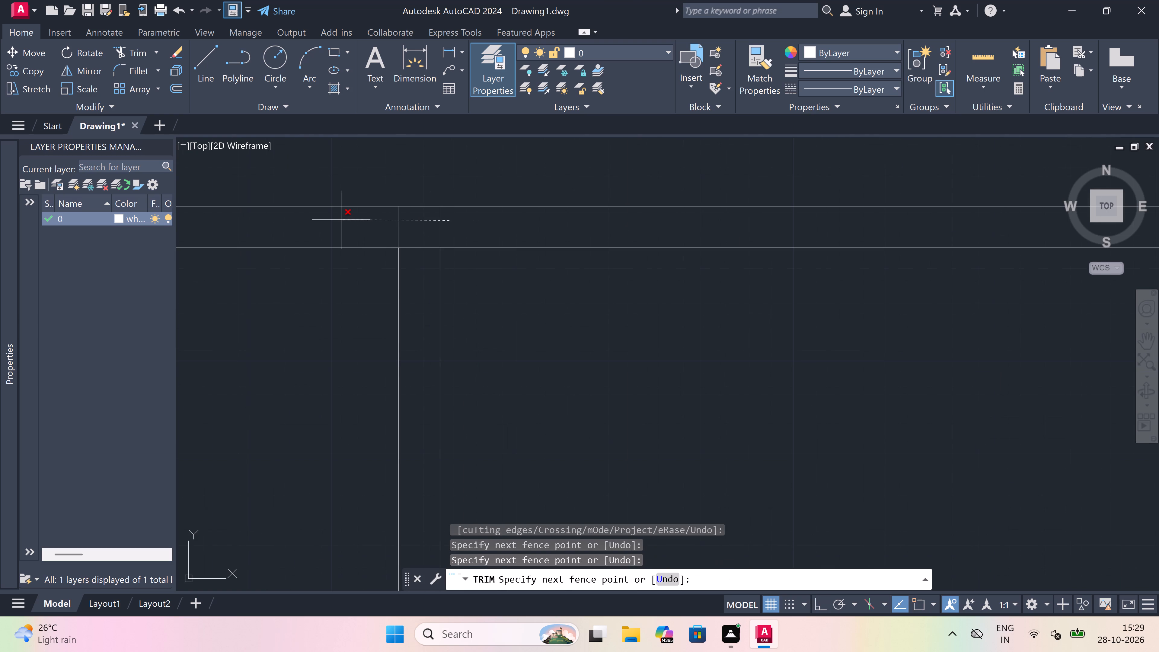
{"action": "left_click", "coordinate": [341, 220]}
{"action": "left_click", "coordinate": [421, 227]}
{"action": "scroll", "coordinate": [421, 227], "scroll_direction": "down", "scroll_amount": 3}
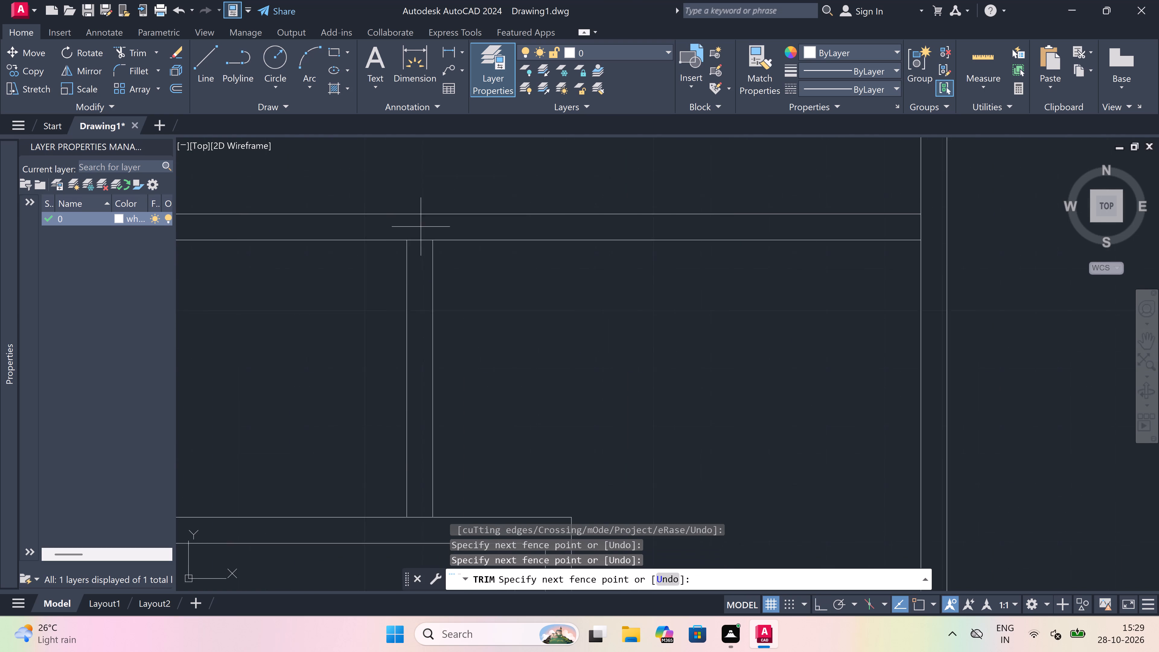
{"action": "scroll", "coordinate": [414, 345], "scroll_direction": "up", "scroll_amount": 3}
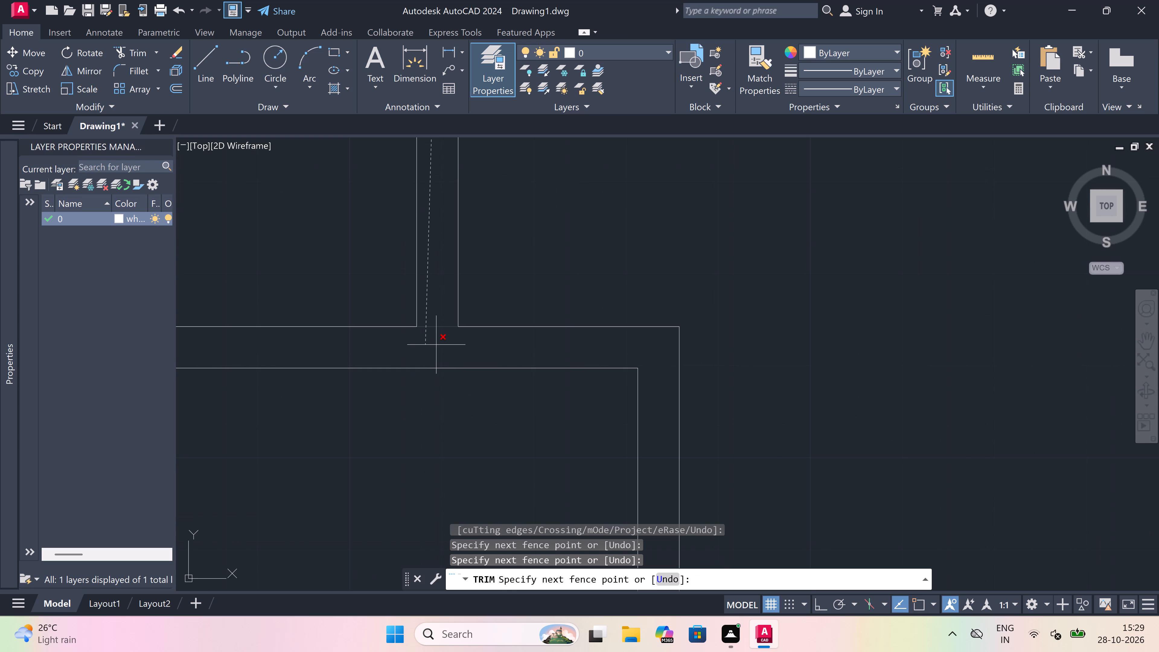
{"action": "left_click", "coordinate": [438, 344]}
{"action": "scroll", "coordinate": [438, 344], "scroll_direction": "down", "scroll_amount": 6}
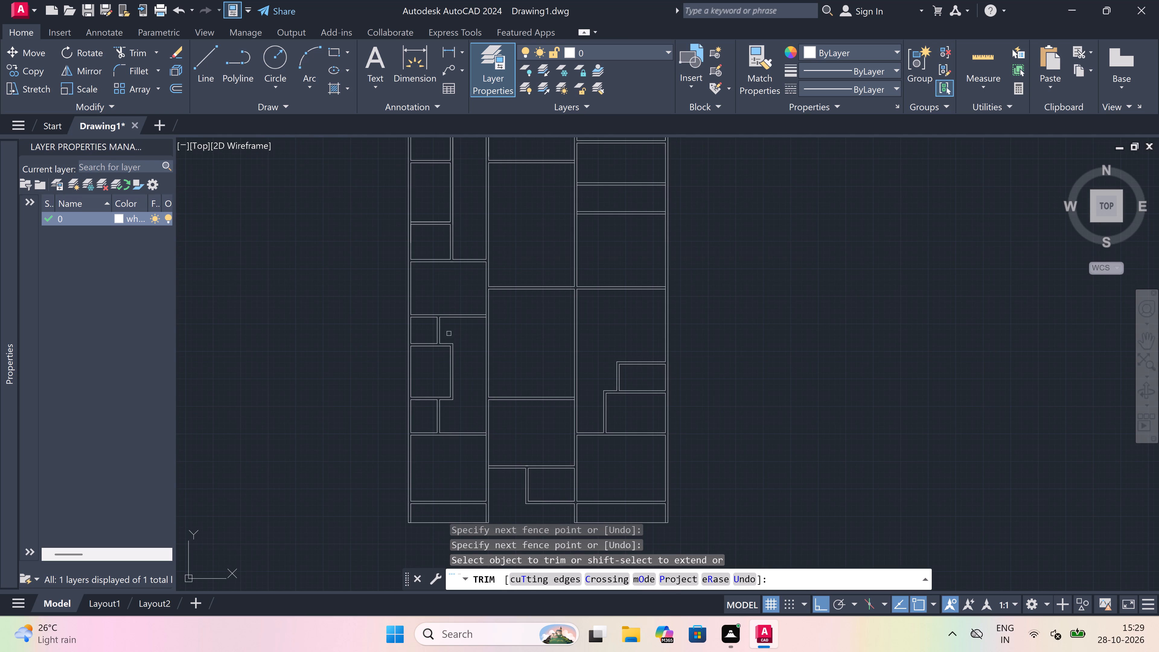
{"action": "key", "text": "Escape"}
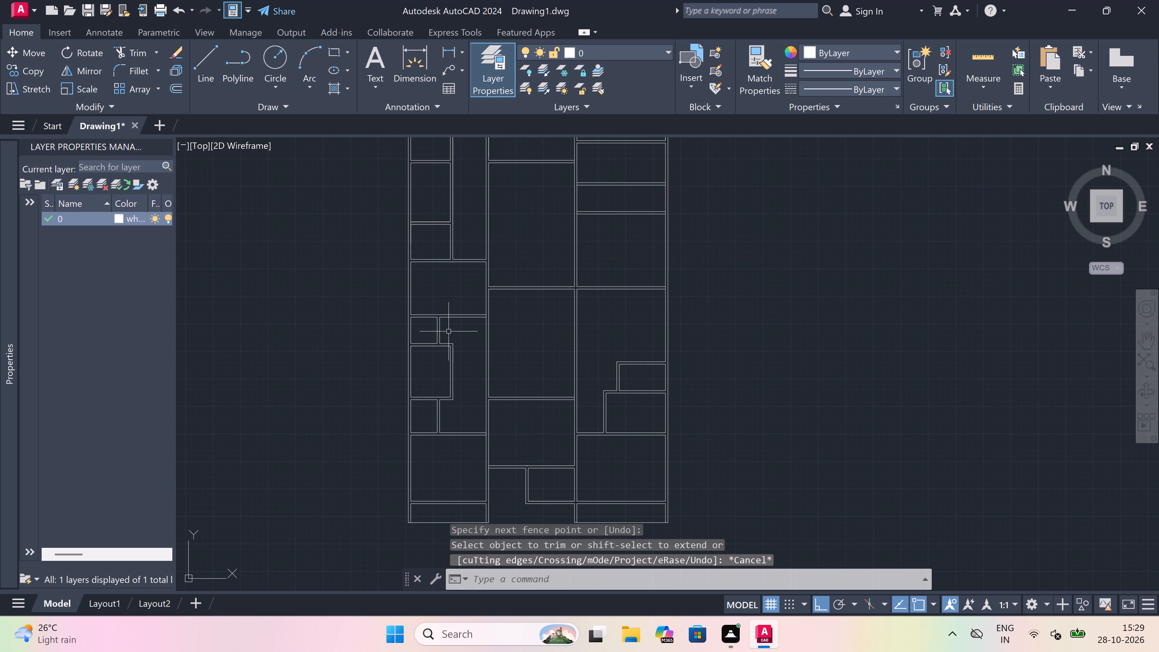
Draw the inner face of the upper middle room's extension, 2' out from its lower partition corner, up, and back to its upper corner.
{"action": "scroll", "coordinate": [449, 331], "scroll_direction": "down", "scroll_amount": 2}
{"action": "scroll", "coordinate": [432, 242], "scroll_direction": "up", "scroll_amount": 1}
{"action": "scroll", "coordinate": [436, 305], "scroll_direction": "up", "scroll_amount": 1}
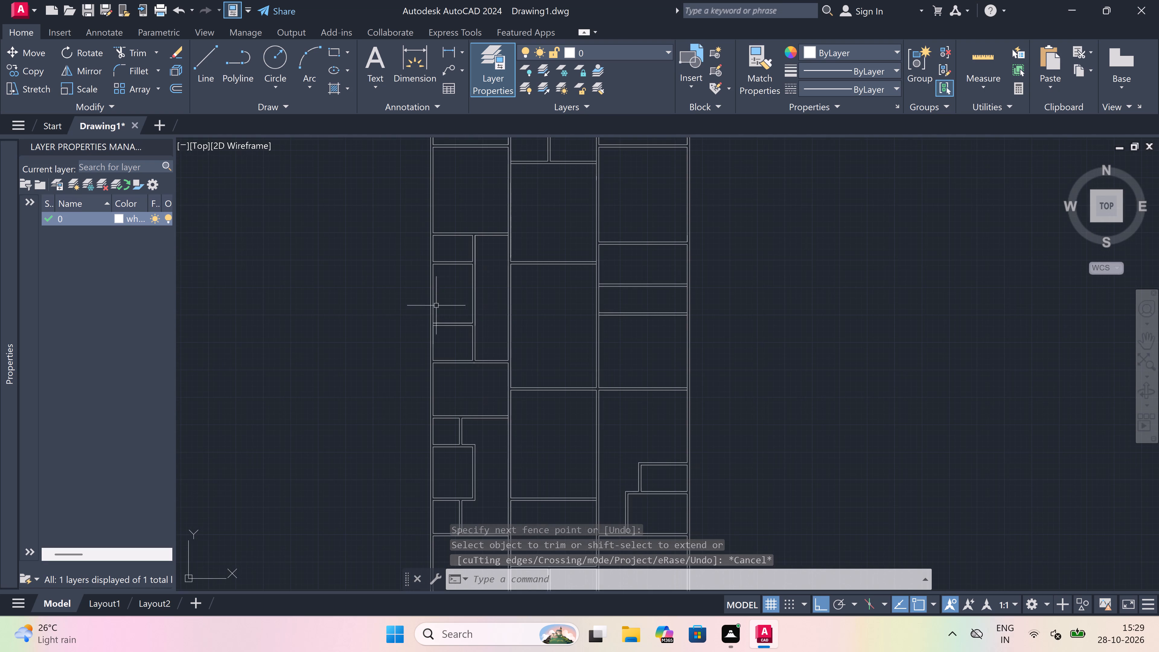
{"action": "scroll", "coordinate": [449, 292], "scroll_direction": "up", "scroll_amount": 1}
{"action": "scroll", "coordinate": [449, 292], "scroll_direction": "down", "scroll_amount": 1}
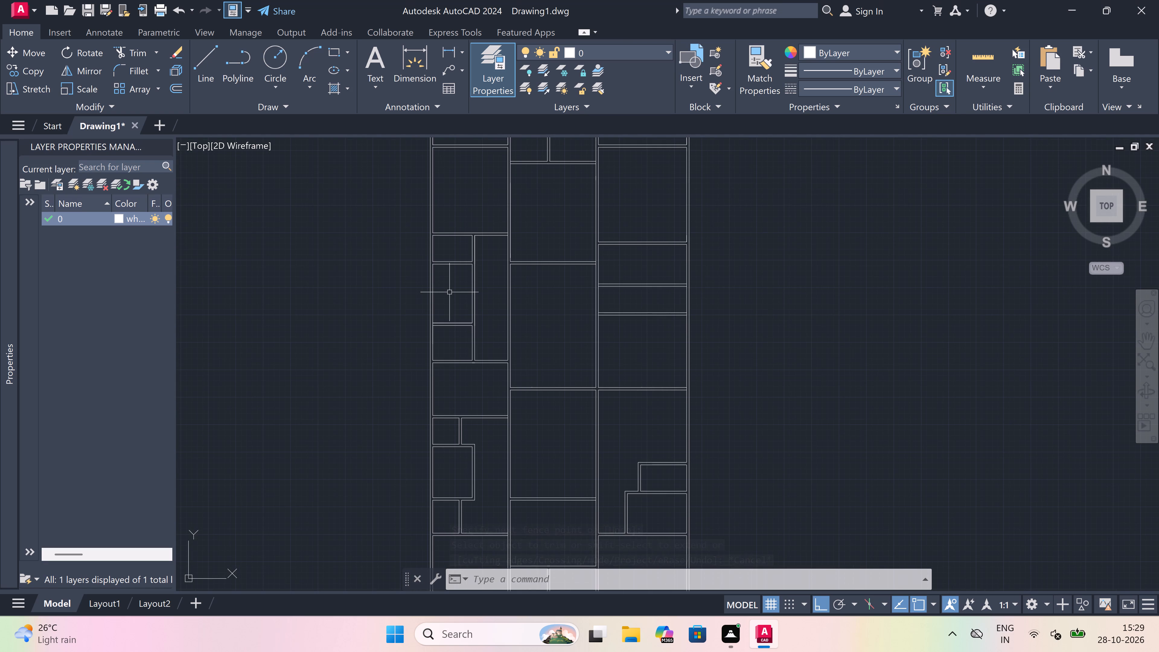
{"action": "scroll", "coordinate": [460, 274], "scroll_direction": "up", "scroll_amount": 2}
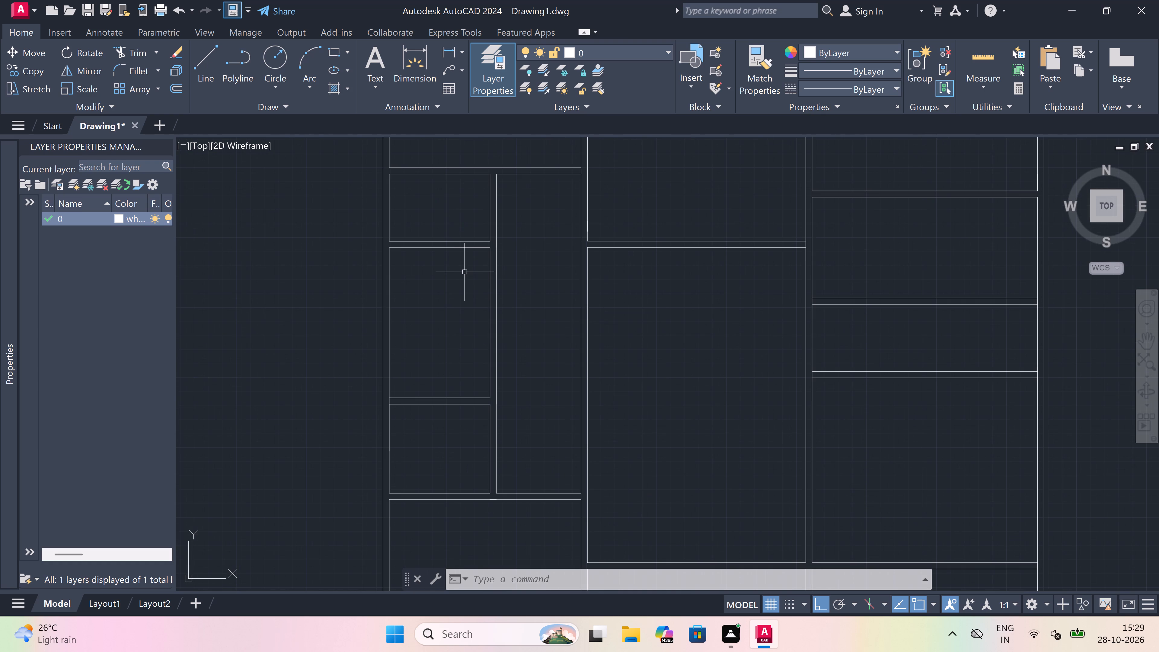
{"action": "key", "text": "l"}
{"action": "key", "text": "space"}
{"action": "scroll", "coordinate": [493, 452], "scroll_direction": "up", "scroll_amount": 2}
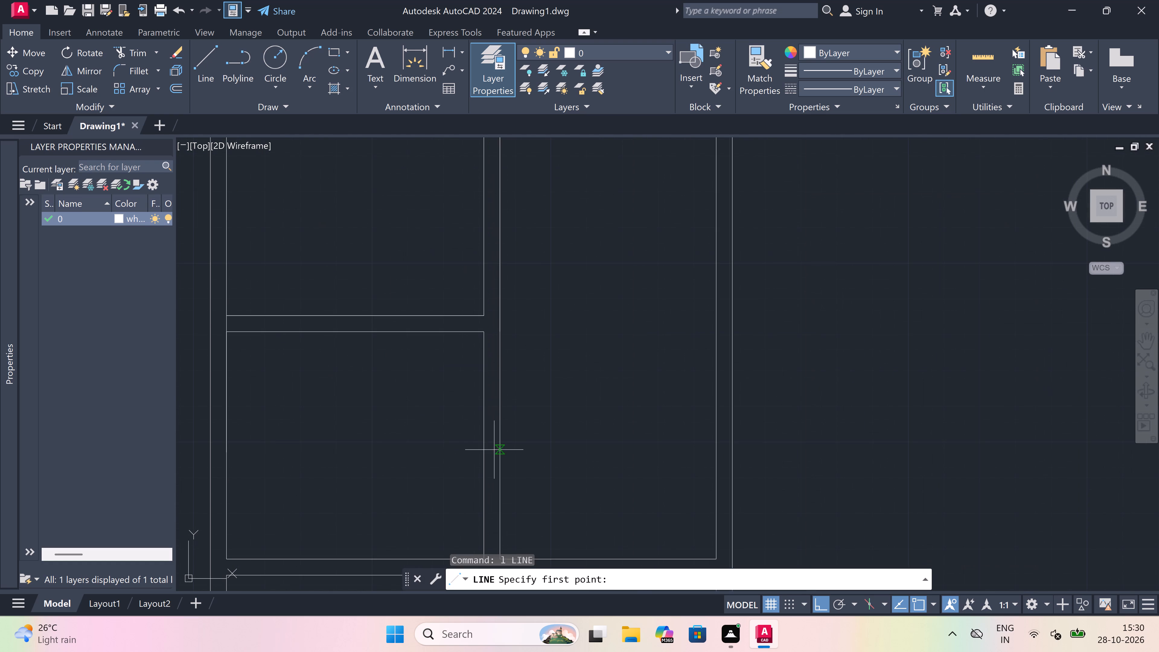
{"action": "left_click_drag", "start_coordinate": [481, 314], "coordinate": [511, 317]}
{"action": "type", "text": "2'"}
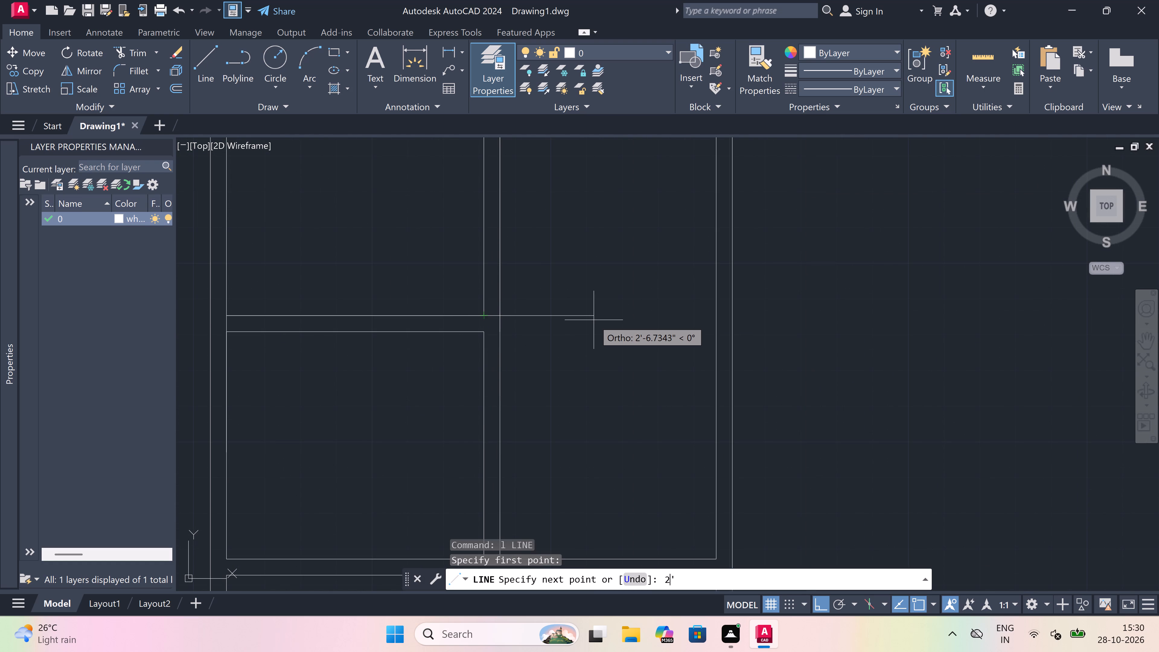
{"action": "key", "text": "space"}
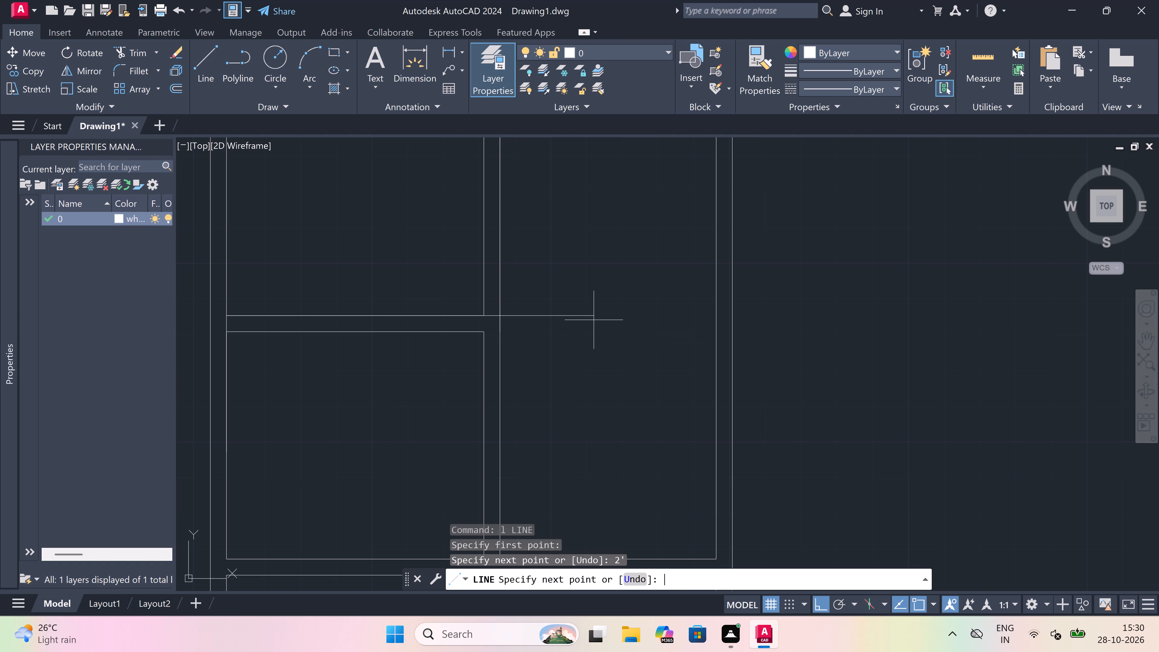
{"action": "scroll", "coordinate": [594, 320], "scroll_direction": "down", "scroll_amount": 4}
{"action": "scroll", "coordinate": [595, 301], "scroll_direction": "up", "scroll_amount": 1}
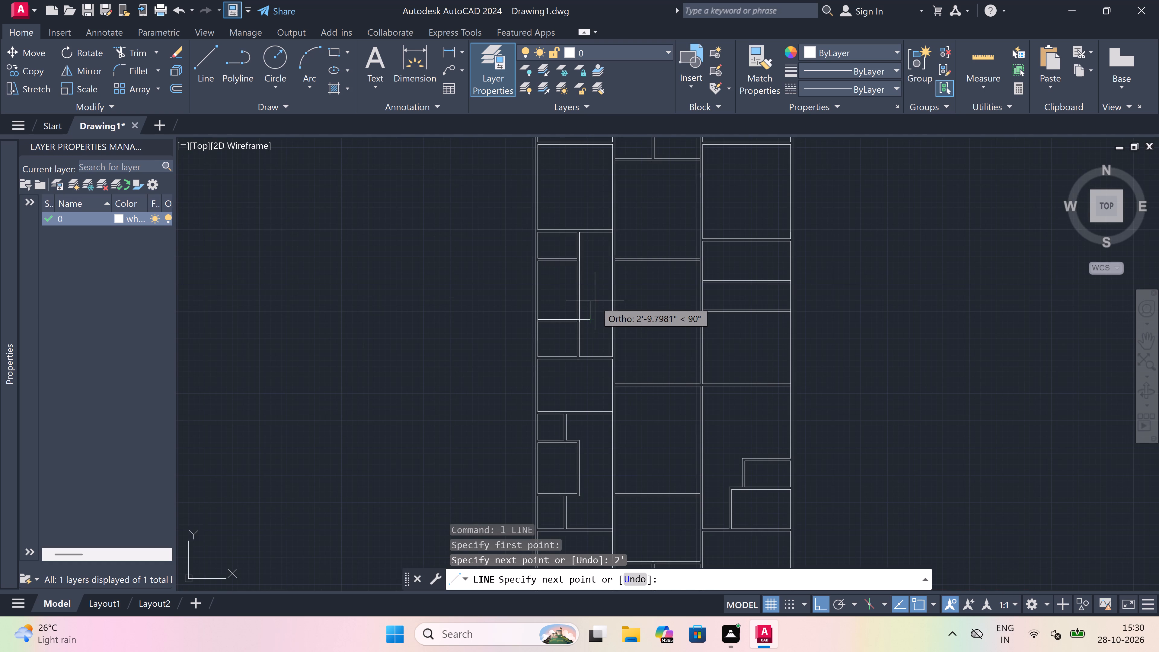
{"action": "scroll", "coordinate": [595, 301], "scroll_direction": "up", "scroll_amount": 2}
{"action": "scroll", "coordinate": [595, 265], "scroll_direction": "down", "scroll_amount": 3}
{"action": "scroll", "coordinate": [586, 229], "scroll_direction": "up", "scroll_amount": 4}
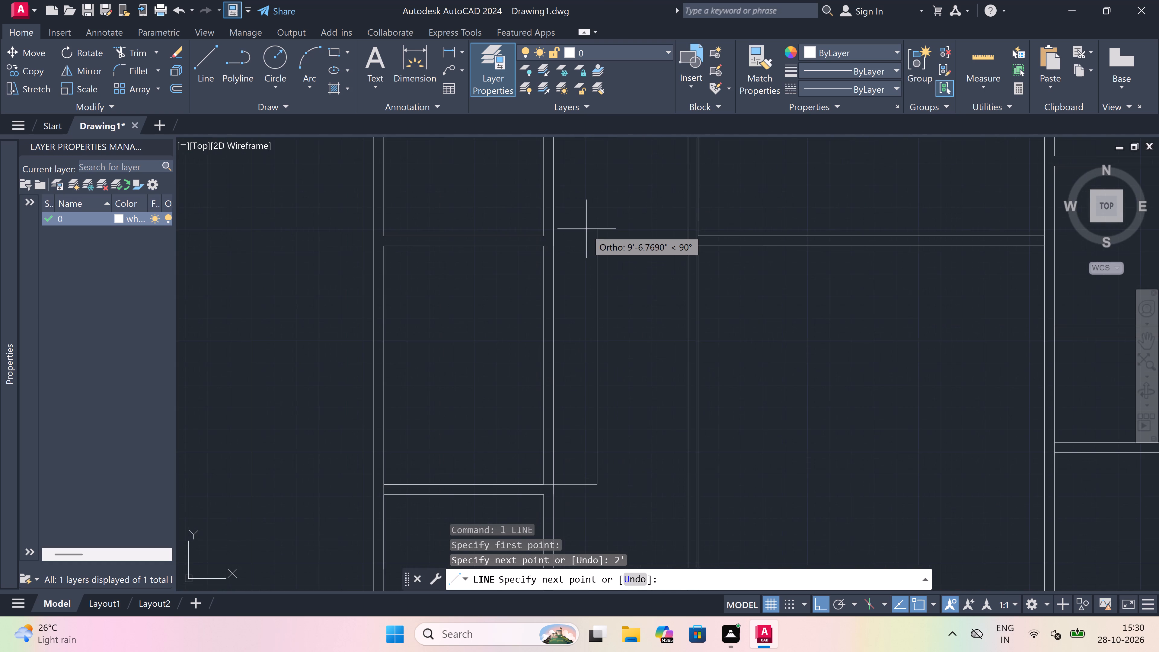
{"action": "scroll", "coordinate": [586, 229], "scroll_direction": "up", "scroll_amount": 2}
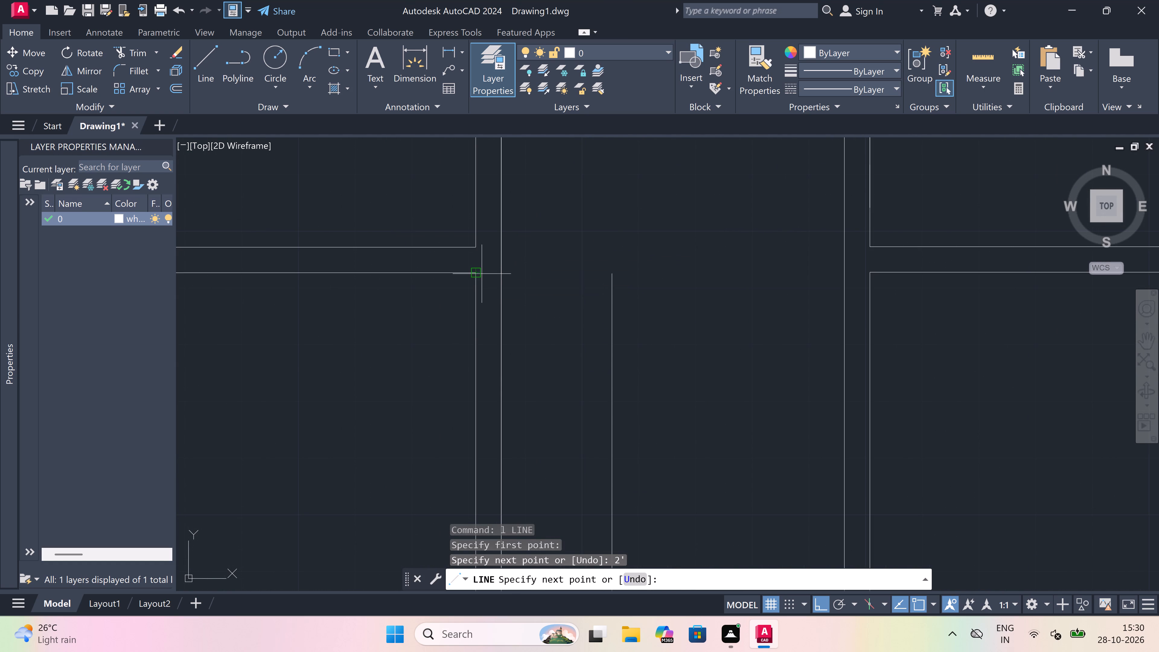
{"action": "left_click_drag", "start_coordinate": [614, 276], "coordinate": [604, 276]}
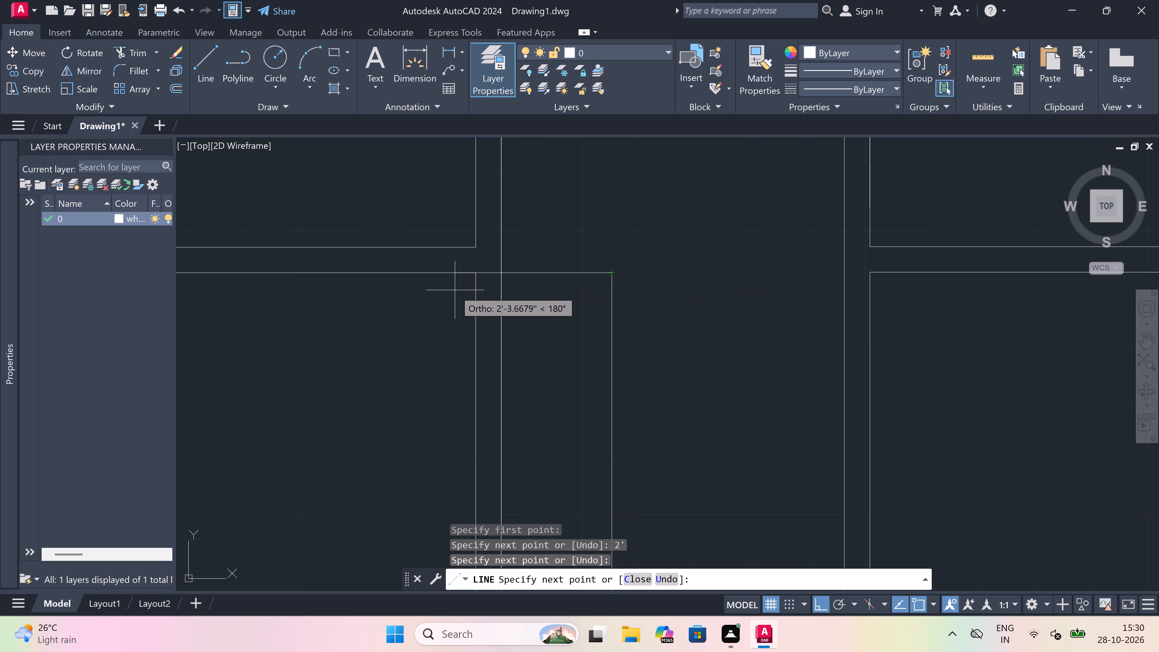
{"action": "left_click", "coordinate": [477, 276]}
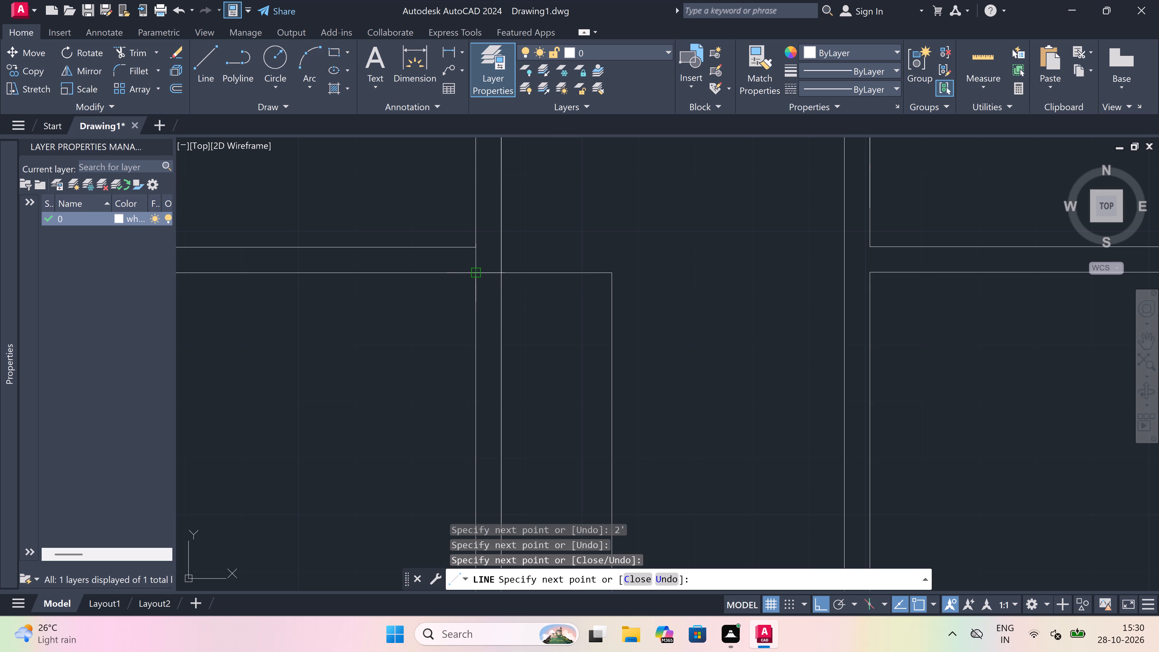
{"action": "key", "text": "Escape"}
Draw the extension's outer wall face 4.5" outside the inner face, from the upper partition corner around to the lower one.
{"action": "key", "text": "space"}
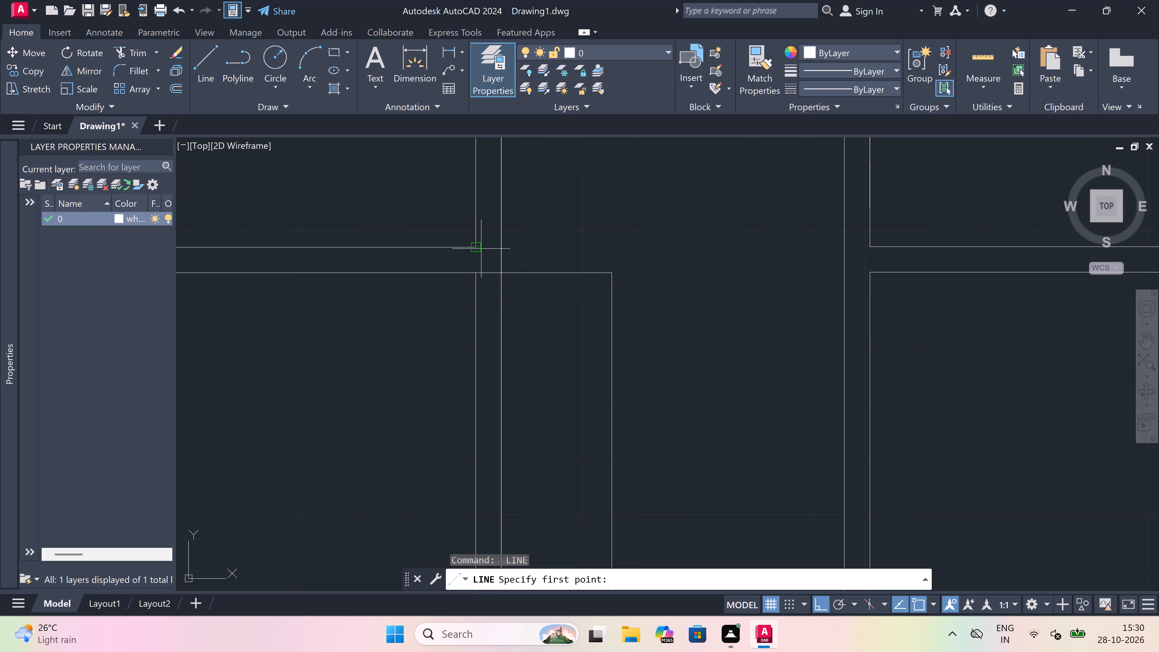
{"action": "left_click", "coordinate": [481, 248]}
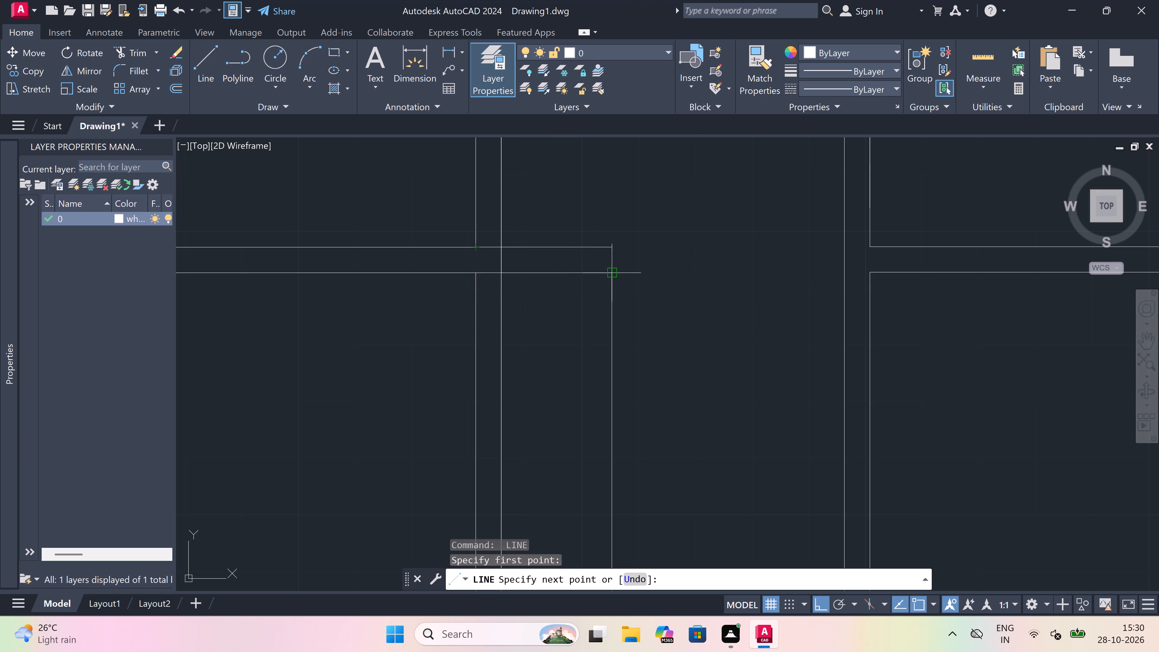
{"action": "left_click", "coordinate": [615, 250]}
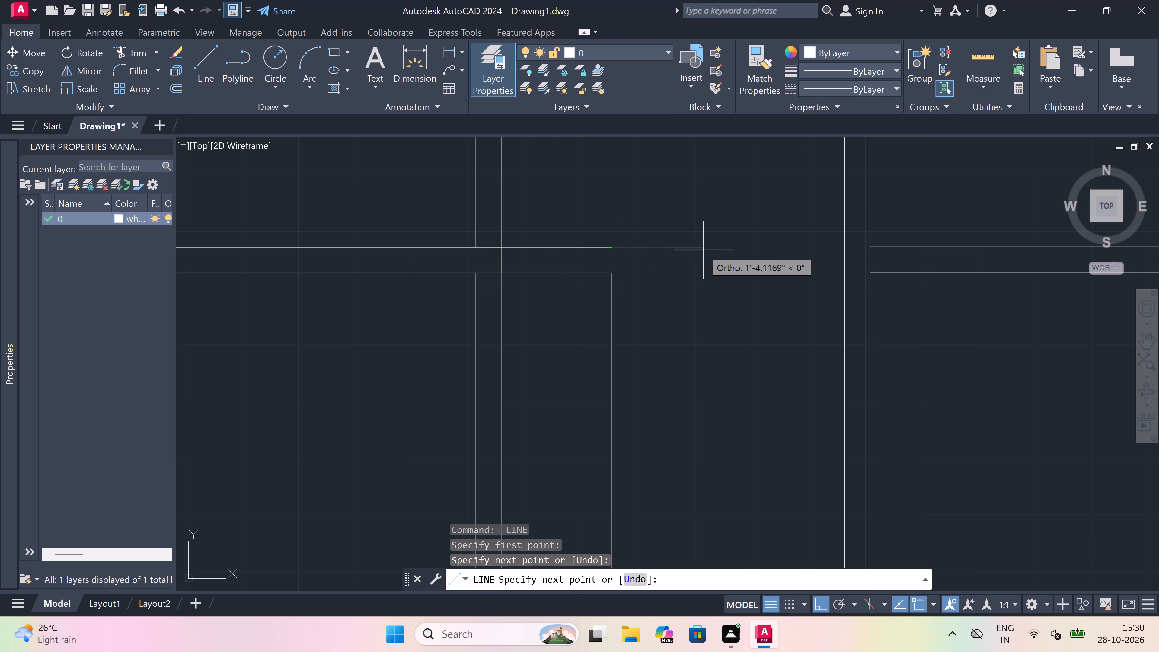
{"action": "type", "text": "4.5\""}
{"action": "key", "text": "space"}
{"action": "scroll", "coordinate": [703, 250], "scroll_direction": "down", "scroll_amount": 3}
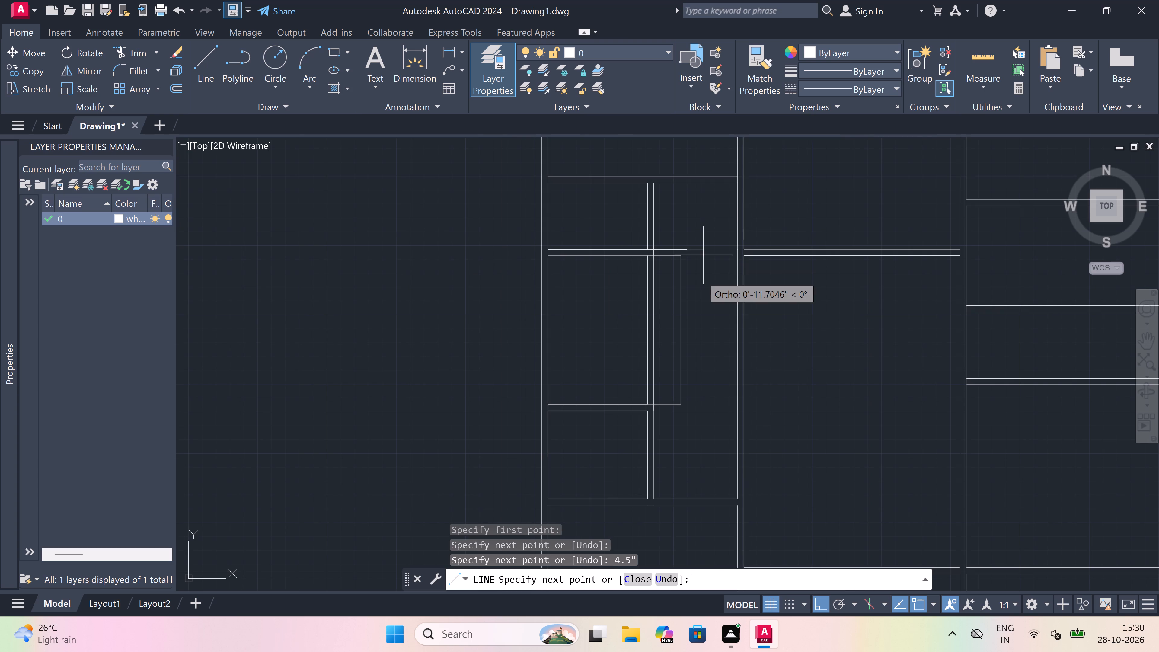
{"action": "scroll", "coordinate": [678, 430], "scroll_direction": "up", "scroll_amount": 3}
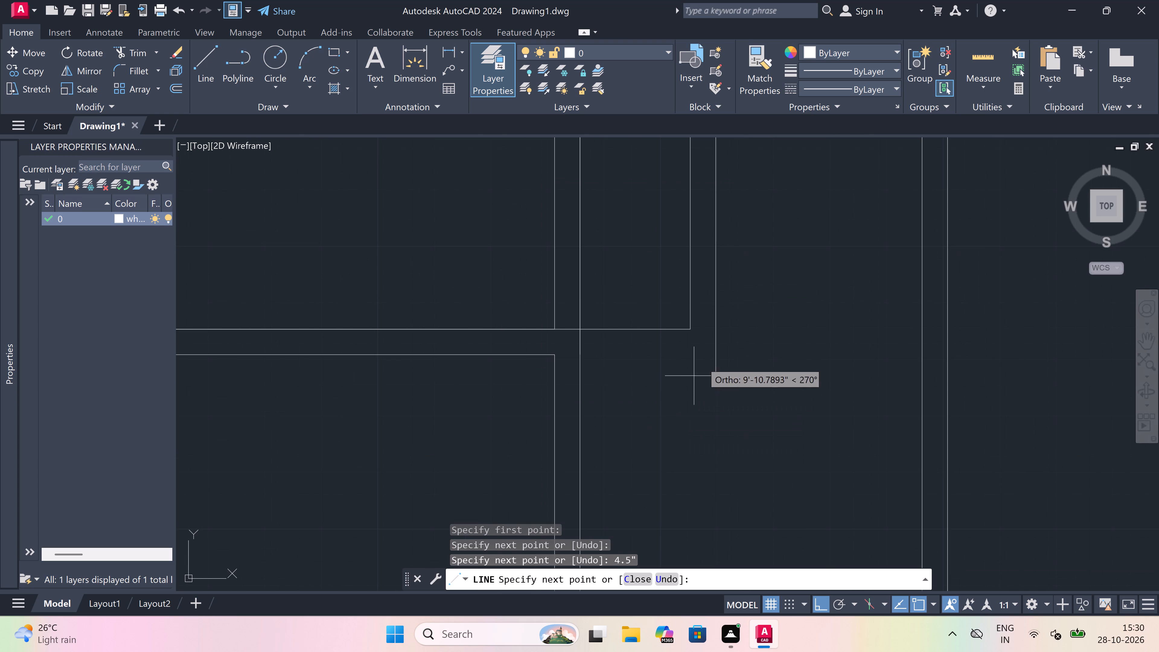
{"action": "left_click", "coordinate": [714, 322]}
{"action": "type", "text": "4.5\""}
{"action": "key", "text": "space"}
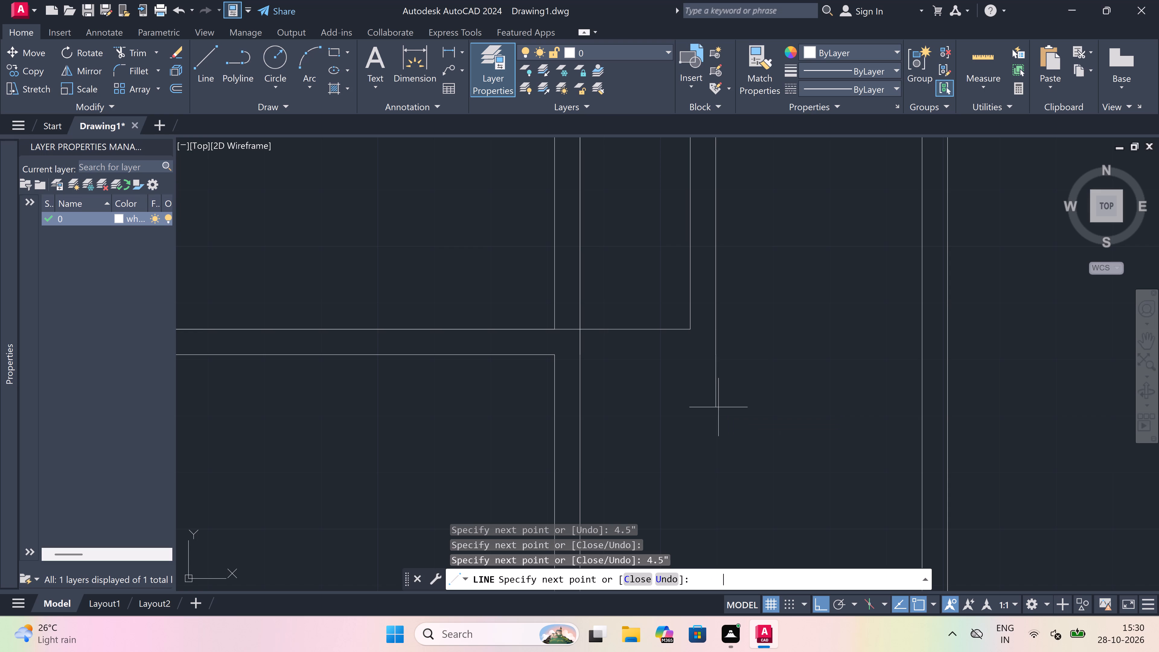
{"action": "left_click", "coordinate": [551, 360]}
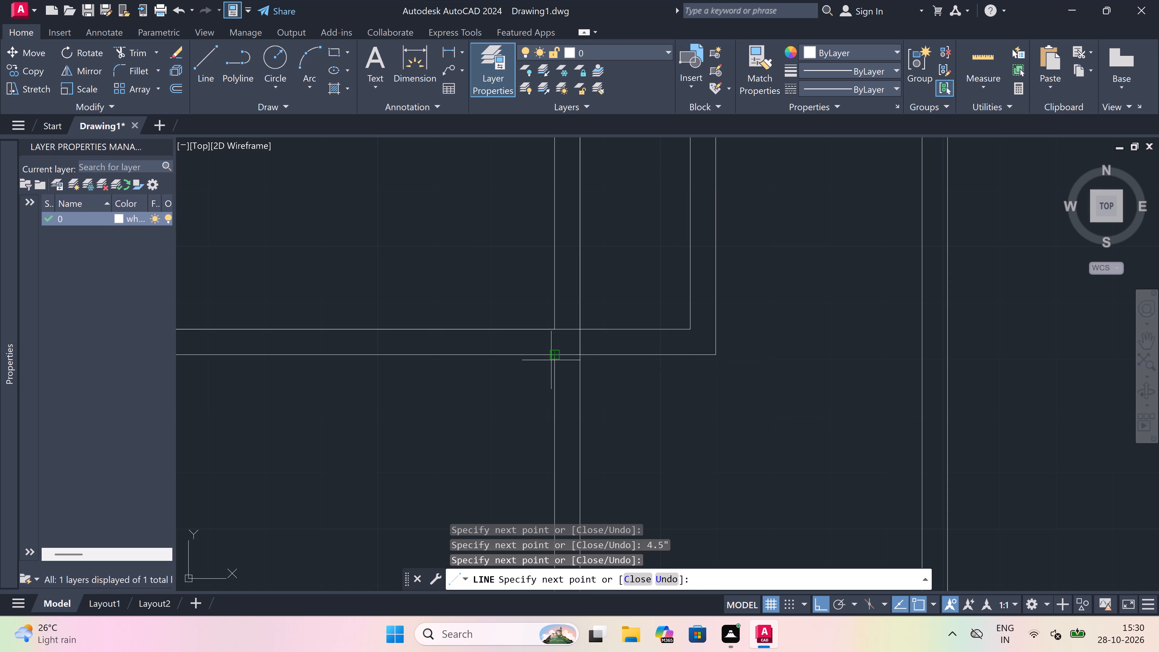
{"action": "key", "text": "Escape"}
Trim away the old partition across the extended room and open its lower junction with the partition below.
{"action": "scroll", "coordinate": [550, 386], "scroll_direction": "down", "scroll_amount": 4}
{"action": "scroll", "coordinate": [557, 344], "scroll_direction": "up", "scroll_amount": 1}
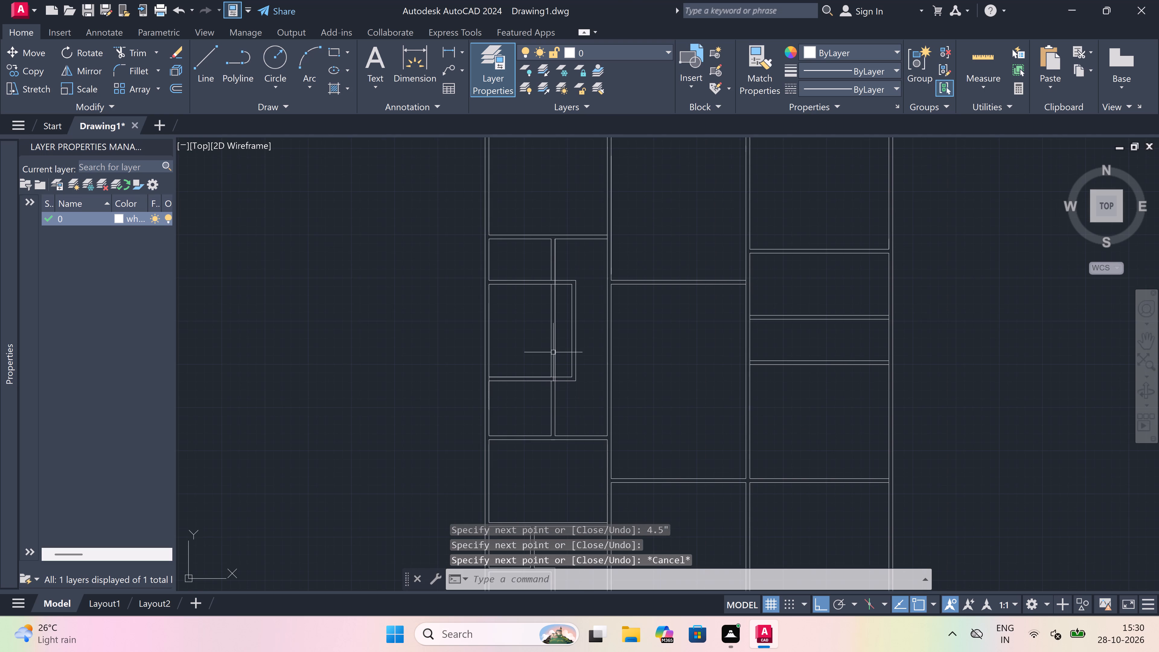
{"action": "type", "text": "tr"}
{"action": "key", "text": "space"}
{"action": "left_click", "coordinate": [558, 344]}
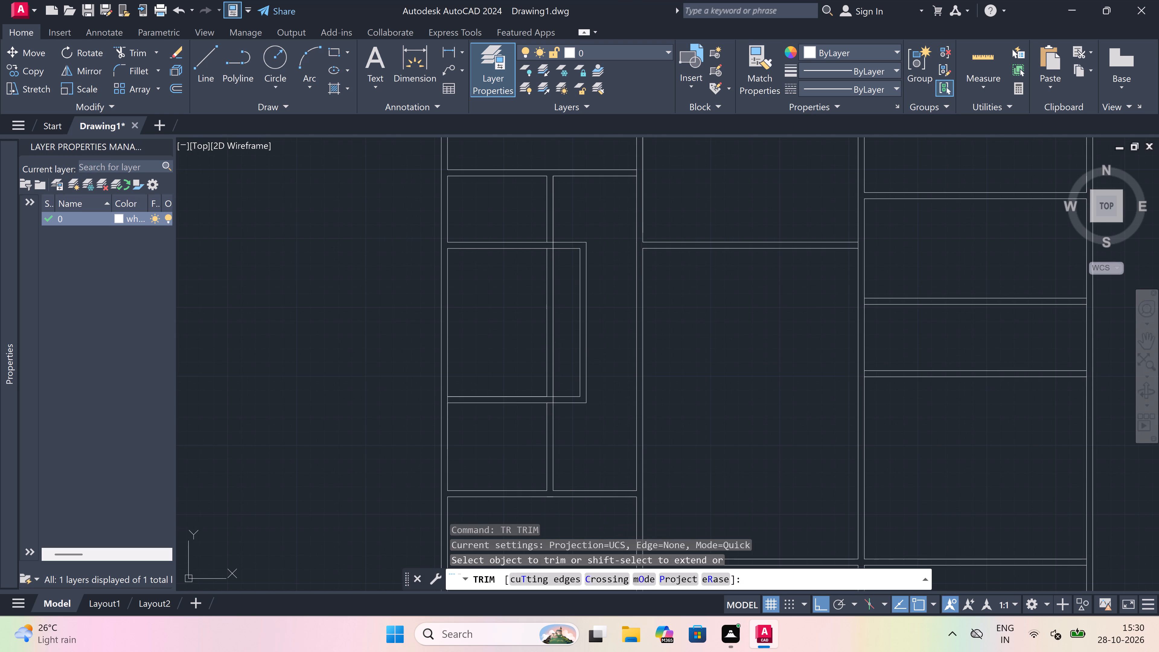
{"action": "left_click", "coordinate": [540, 361]}
{"action": "scroll", "coordinate": [557, 413], "scroll_direction": "up", "scroll_amount": 3}
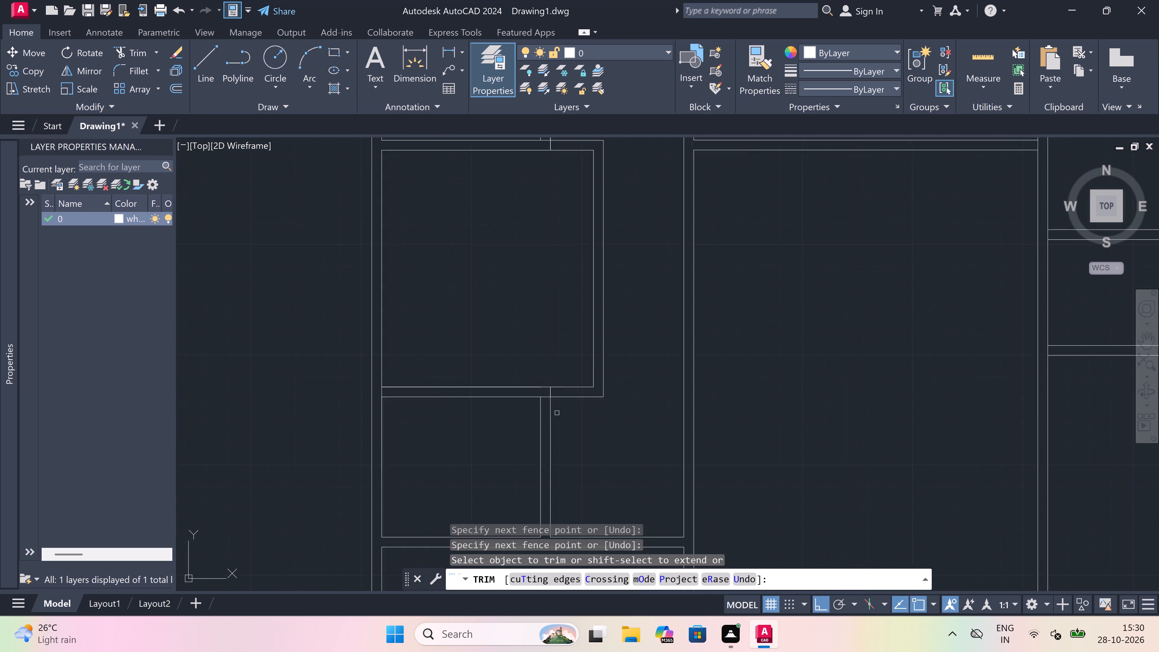
{"action": "scroll", "coordinate": [541, 362], "scroll_direction": "up", "scroll_amount": 1}
{"action": "left_click", "coordinate": [539, 361]}
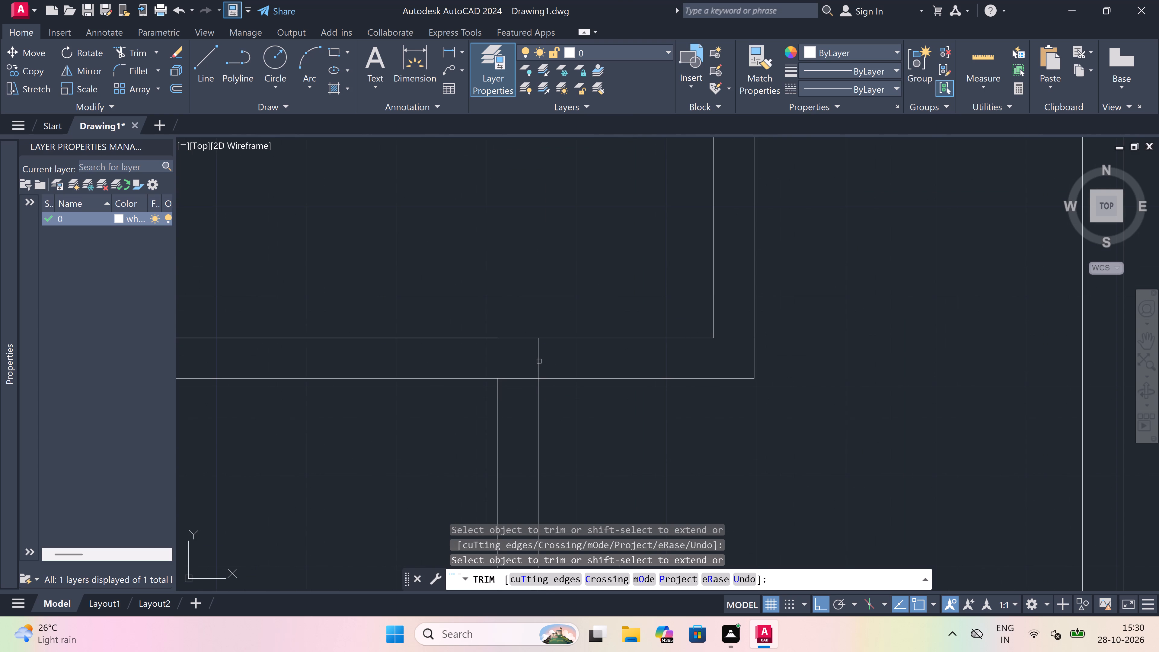
{"action": "left_click", "coordinate": [539, 361]}
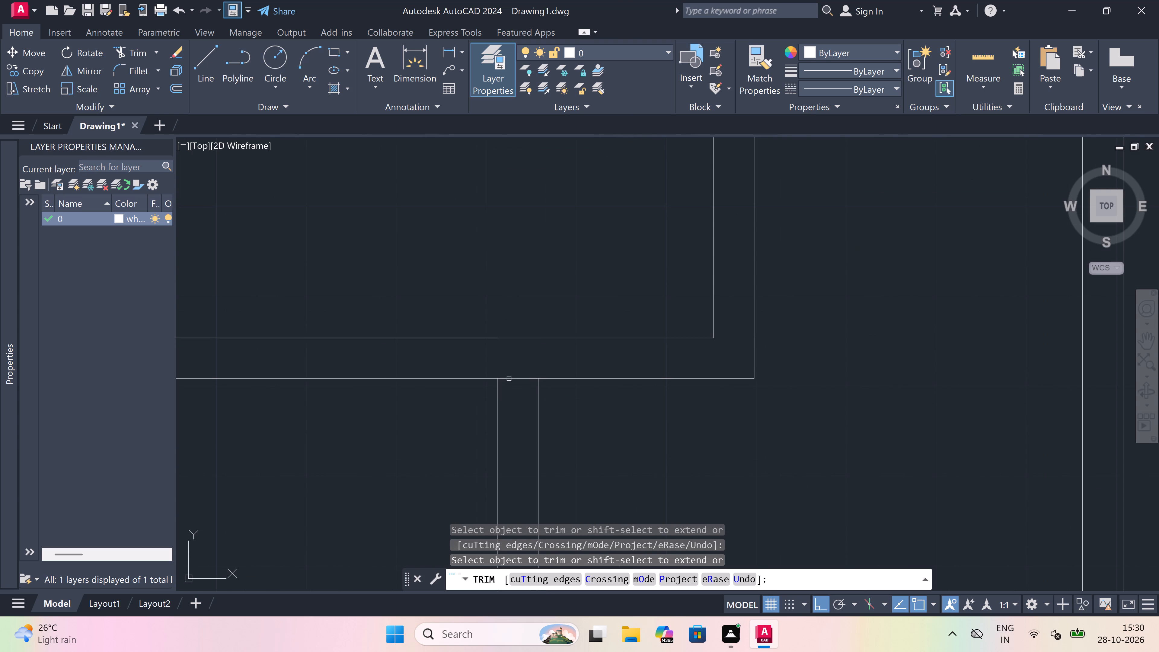
{"action": "left_click", "coordinate": [510, 377]}
Open the extended room's upper junction with the short partition above and trim that partition's overrun.
{"action": "scroll", "coordinate": [510, 377], "scroll_direction": "down", "scroll_amount": 5}
{"action": "scroll", "coordinate": [520, 203], "scroll_direction": "up", "scroll_amount": 2}
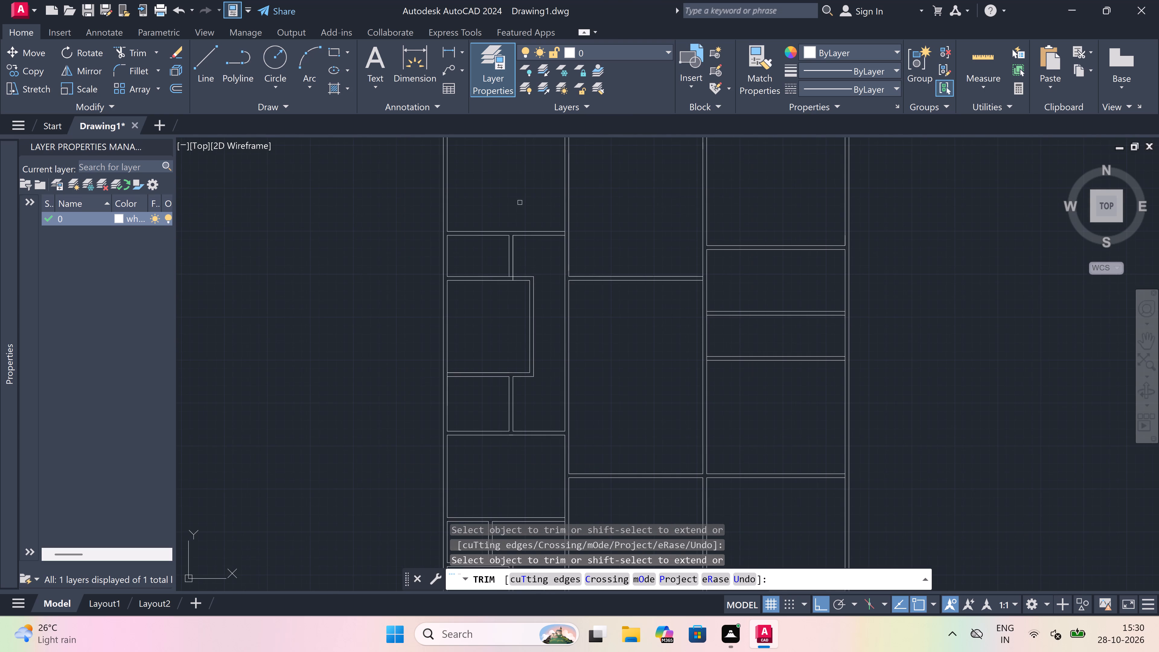
{"action": "scroll", "coordinate": [520, 203], "scroll_direction": "up", "scroll_amount": 1}
{"action": "scroll", "coordinate": [500, 332], "scroll_direction": "down", "scroll_amount": 3}
{"action": "scroll", "coordinate": [493, 378], "scroll_direction": "up", "scroll_amount": 4}
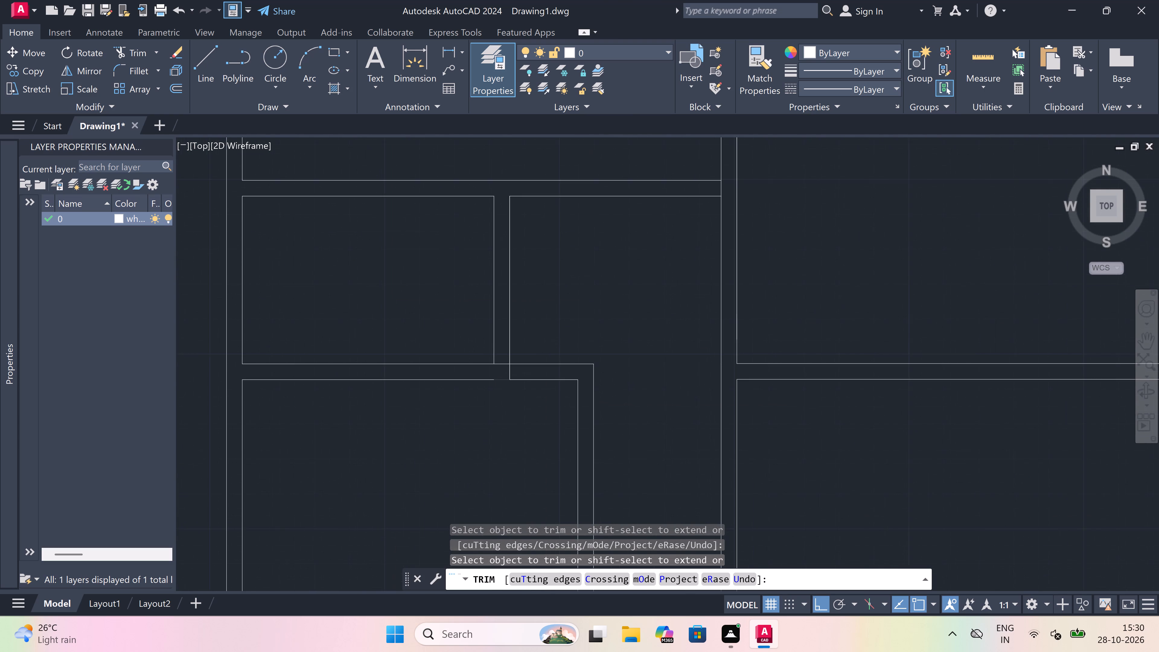
{"action": "scroll", "coordinate": [494, 364], "scroll_direction": "up", "scroll_amount": 1}
{"action": "left_click", "coordinate": [494, 364]}
{"action": "left_click", "coordinate": [503, 338]}
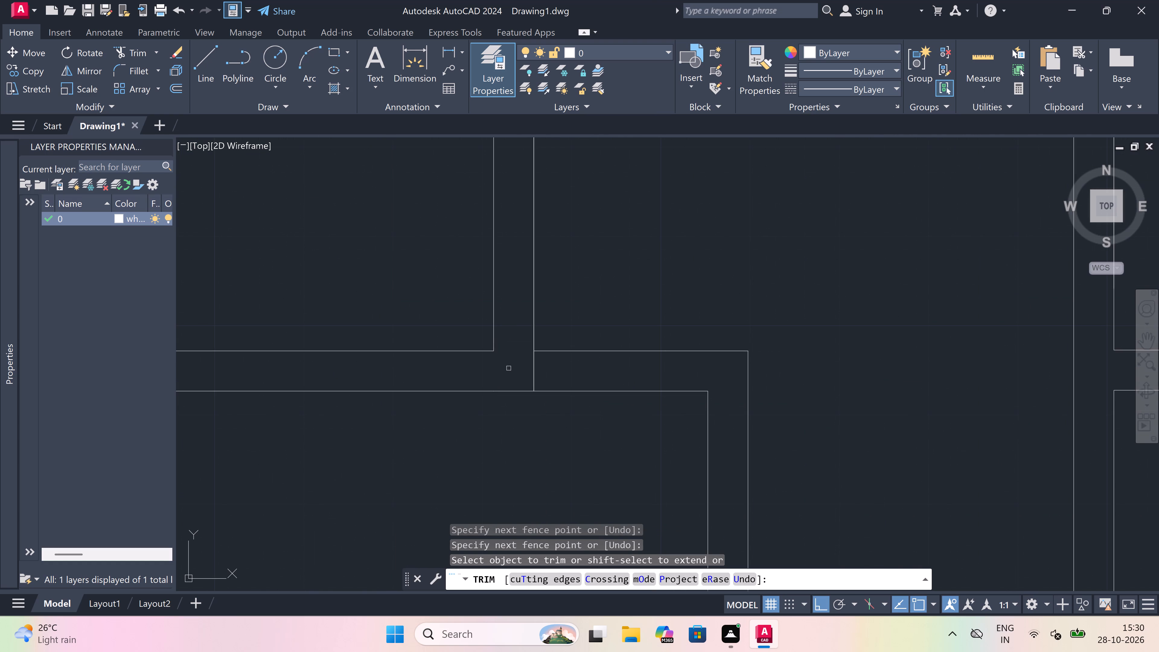
{"action": "left_click", "coordinate": [509, 368]}
{"action": "left_click", "coordinate": [564, 368]}
{"action": "key", "text": "Escape"}
{"action": "scroll", "coordinate": [512, 408], "scroll_direction": "down", "scroll_amount": 4}
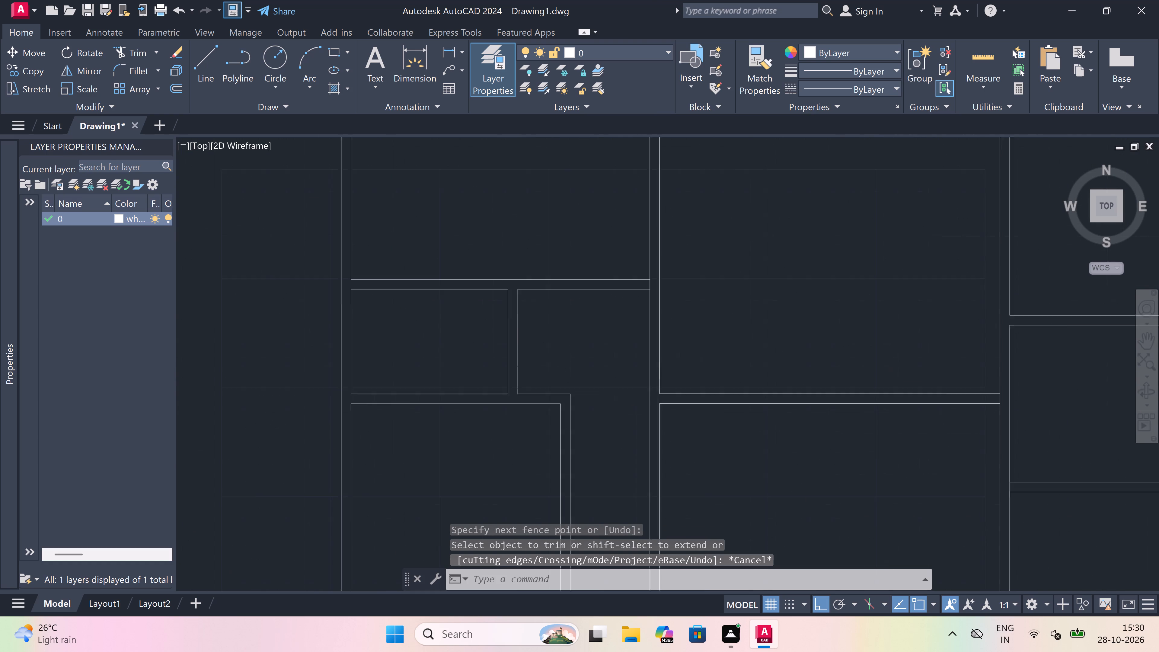
Erase the duplicate line on the inner-side face of the short partition above the extended room.
{"action": "scroll", "coordinate": [512, 369], "scroll_direction": "up", "scroll_amount": 1}
{"action": "left_click", "coordinate": [516, 364]}
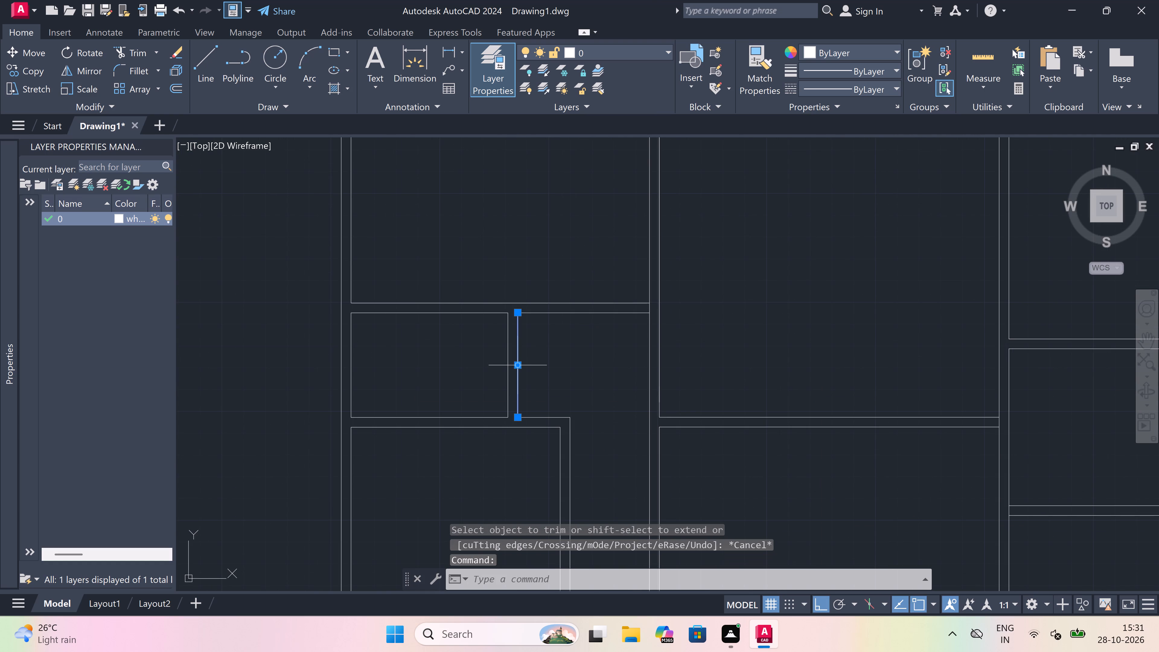
{"action": "key", "text": "Delete"}
Examine the full floor plan, including the reworked left-column rooms and the right-column walls.
{"action": "scroll", "coordinate": [516, 363], "scroll_direction": "down", "scroll_amount": 3}
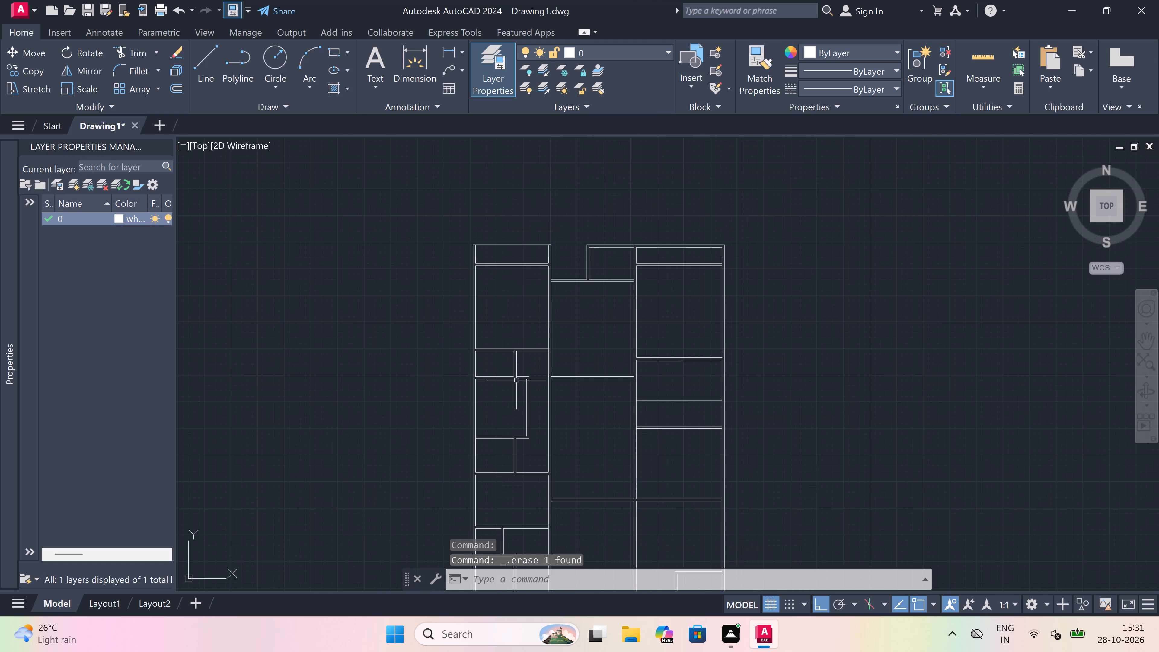
{"action": "scroll", "coordinate": [516, 392], "scroll_direction": "down", "scroll_amount": 2}
{"action": "scroll", "coordinate": [516, 394], "scroll_direction": "up", "scroll_amount": 2}
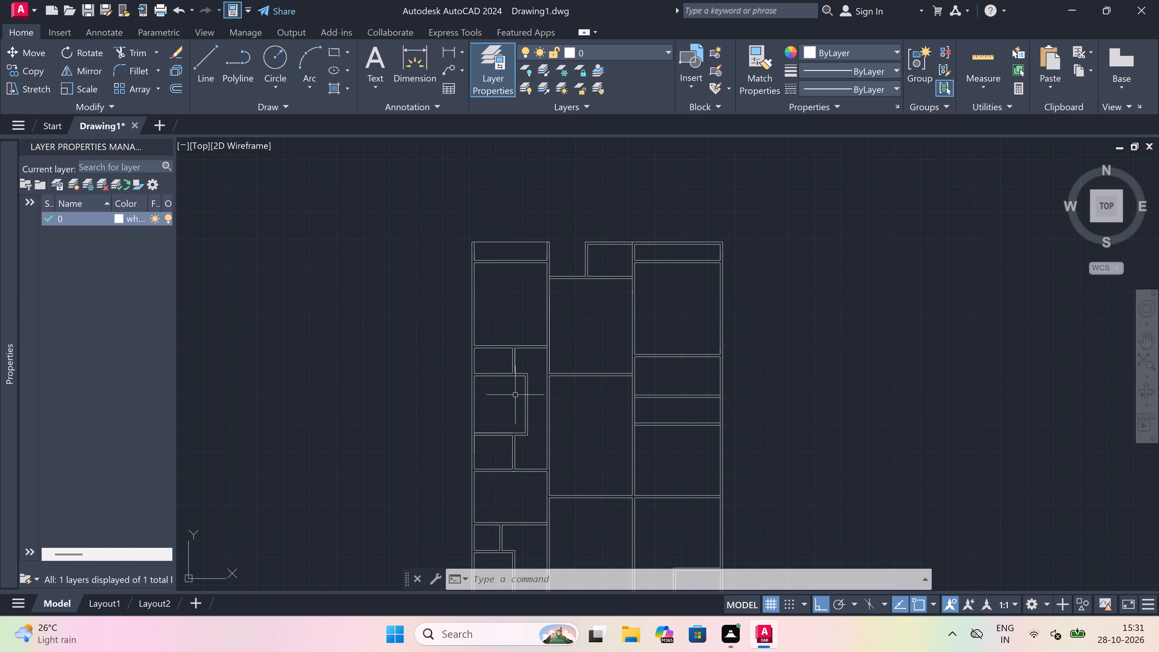
{"action": "scroll", "coordinate": [514, 395], "scroll_direction": "down", "scroll_amount": 3}
{"action": "scroll", "coordinate": [517, 384], "scroll_direction": "up", "scroll_amount": 2}
{"action": "scroll", "coordinate": [517, 384], "scroll_direction": "down", "scroll_amount": 2}
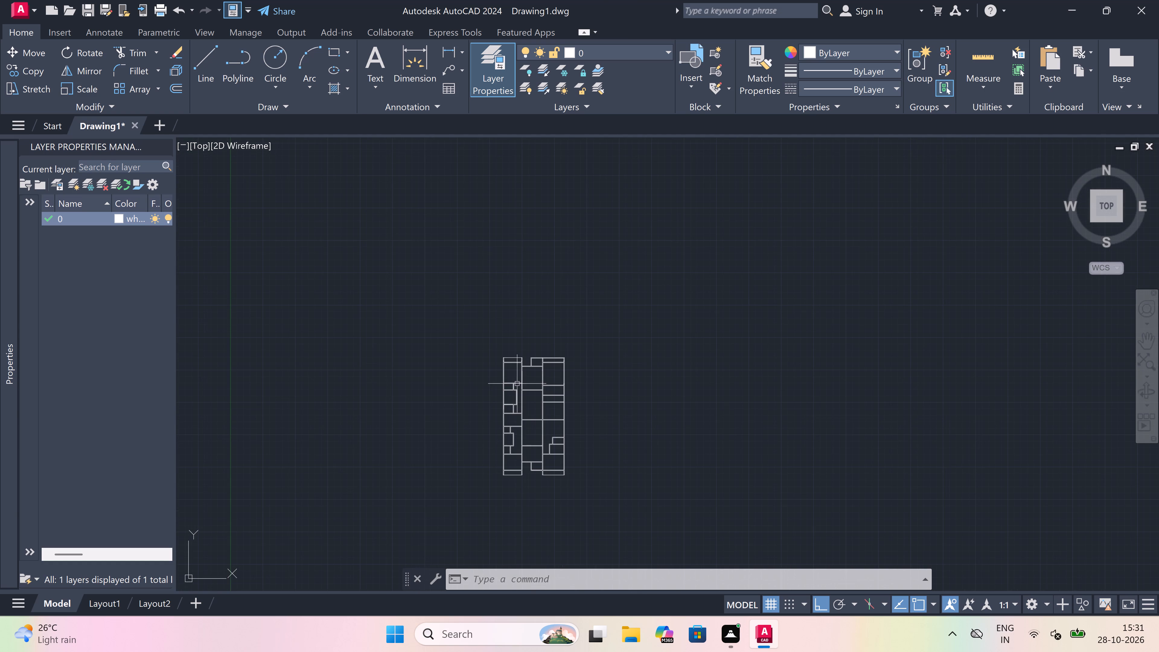
{"action": "scroll", "coordinate": [522, 417], "scroll_direction": "up", "scroll_amount": 2}
{"action": "scroll", "coordinate": [534, 341], "scroll_direction": "down", "scroll_amount": 3}
{"action": "scroll", "coordinate": [553, 376], "scroll_direction": "up", "scroll_amount": 3}
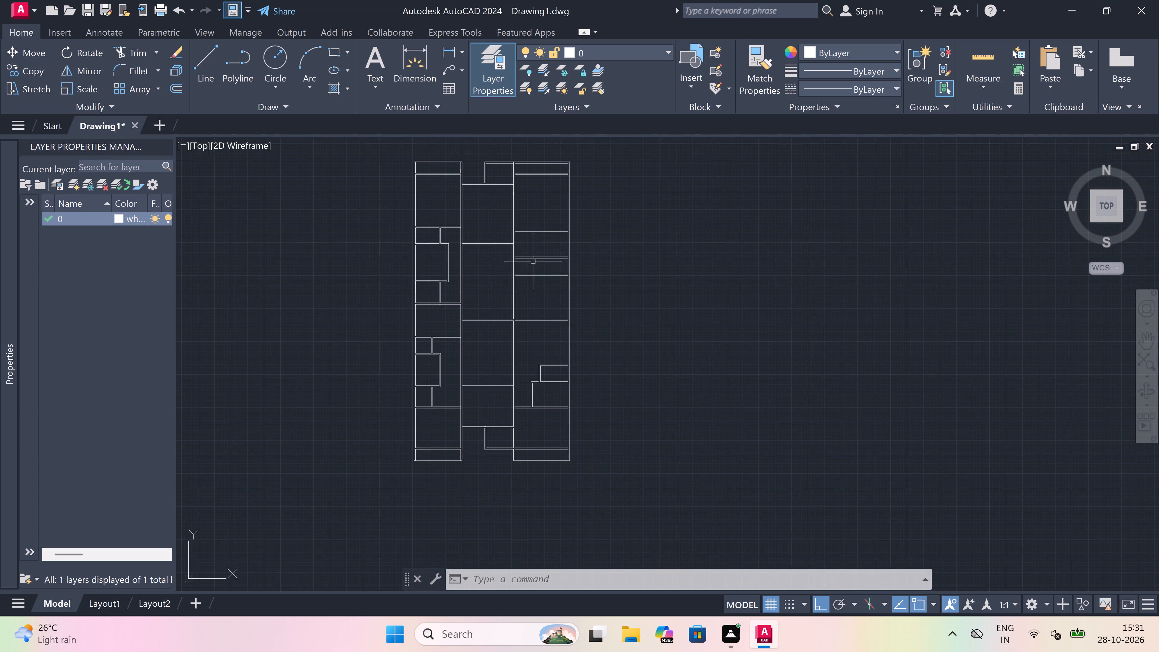
{"action": "scroll", "coordinate": [544, 224], "scroll_direction": "up", "scroll_amount": 2}
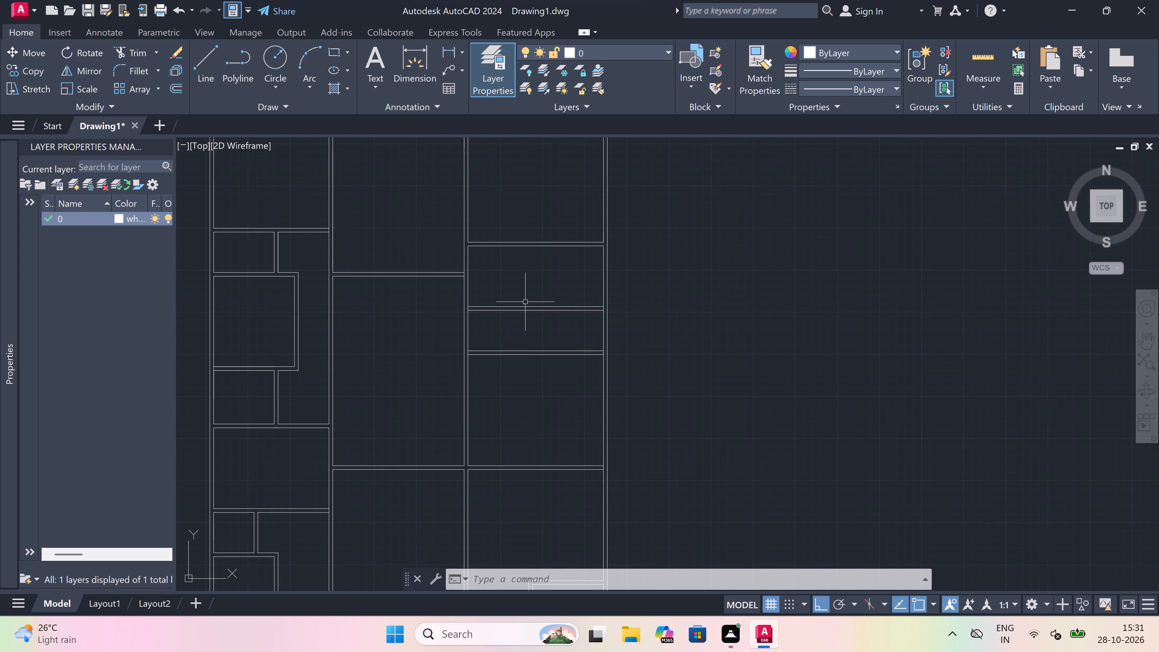
{"action": "scroll", "coordinate": [520, 312], "scroll_direction": "down", "scroll_amount": 2}
Trim the wall line closing the junction between the left column's upper partition and the wall beside the middle column.
{"action": "type", "text": "tr"}
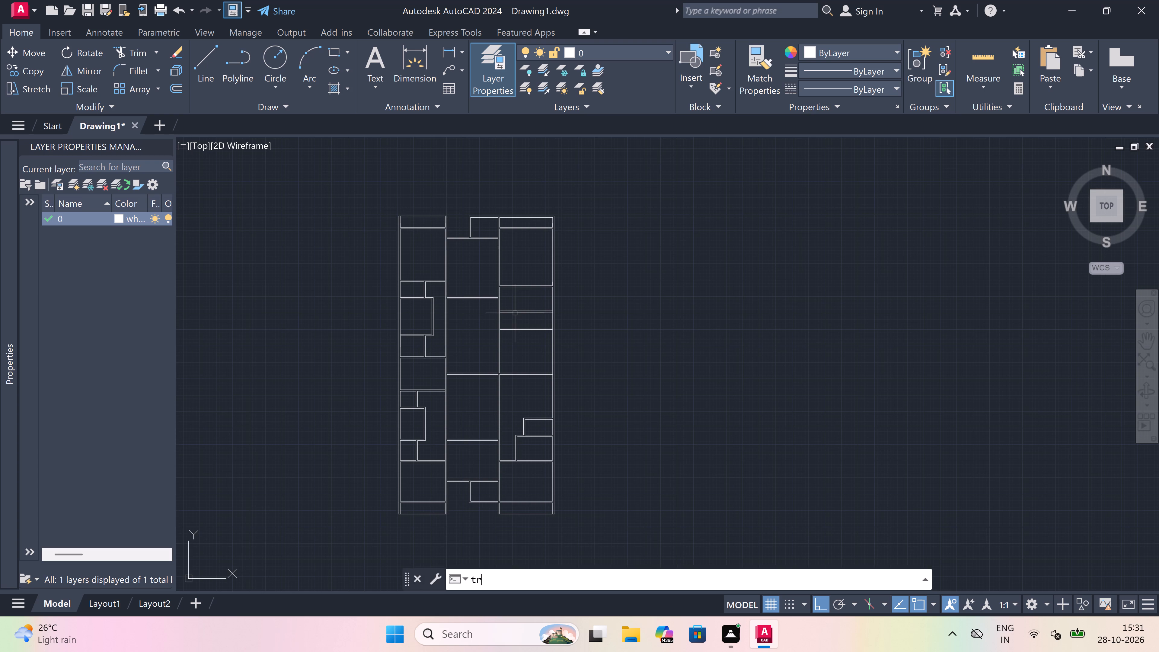
{"action": "key", "text": "space"}
{"action": "scroll", "coordinate": [466, 283], "scroll_direction": "up", "scroll_amount": 1}
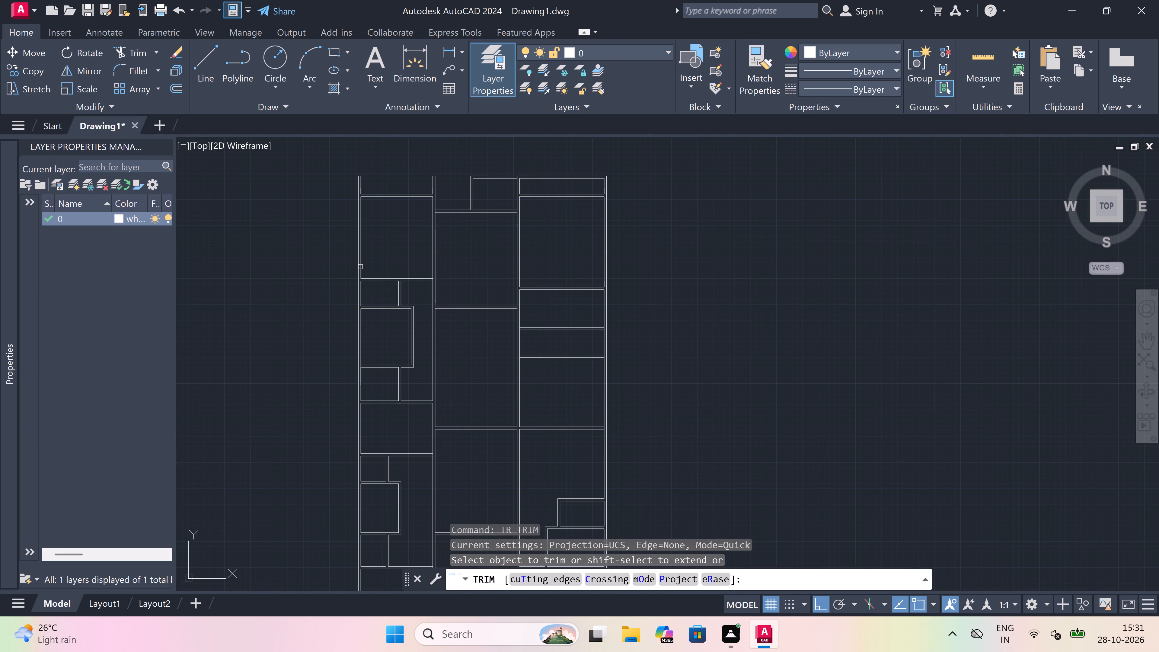
{"action": "scroll", "coordinate": [402, 269], "scroll_direction": "up", "scroll_amount": 2}
{"action": "scroll", "coordinate": [460, 286], "scroll_direction": "up", "scroll_amount": 2}
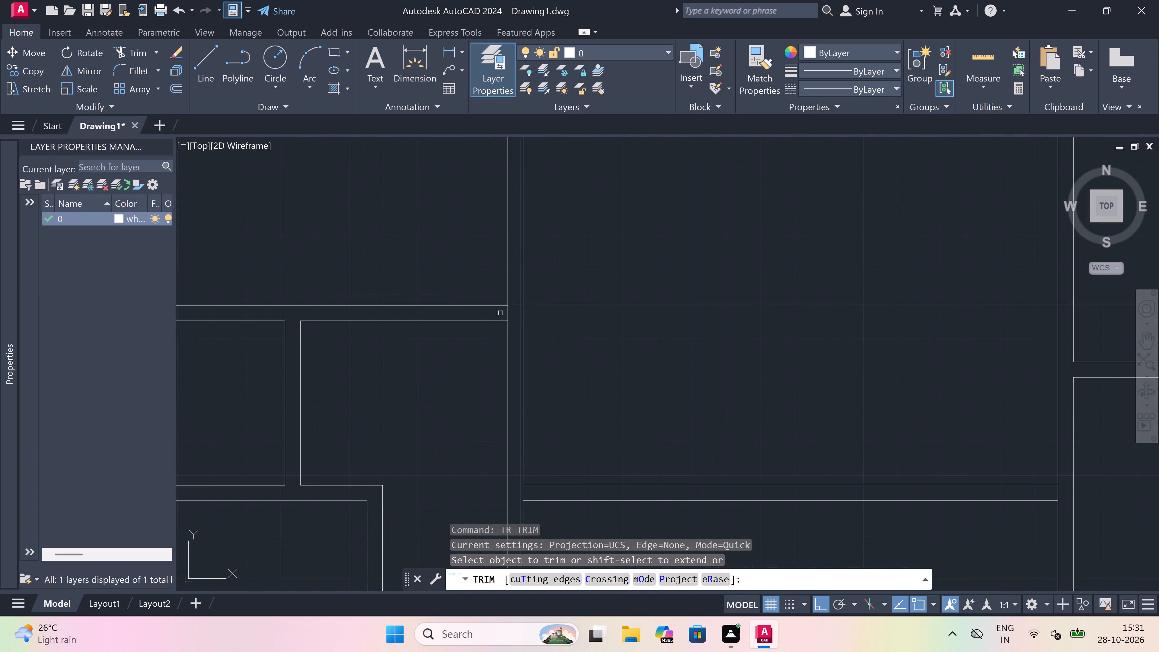
{"action": "scroll", "coordinate": [486, 316], "scroll_direction": "up", "scroll_amount": 1}
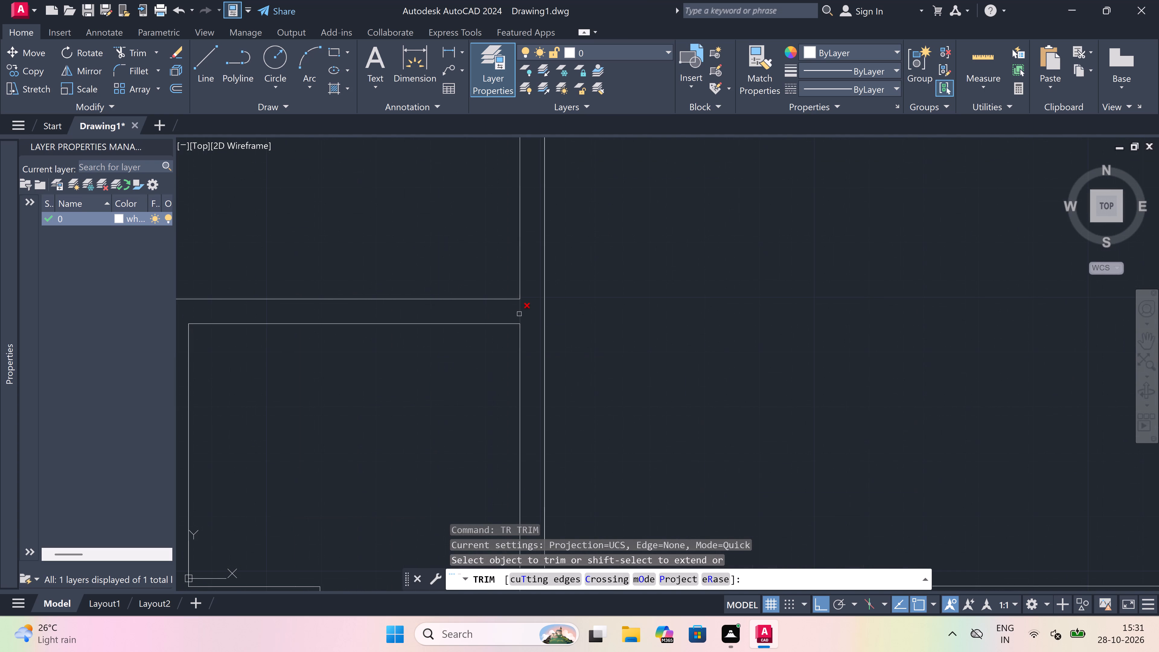
{"action": "left_click", "coordinate": [520, 311]}
{"action": "scroll", "coordinate": [465, 312], "scroll_direction": "down", "scroll_amount": 5}
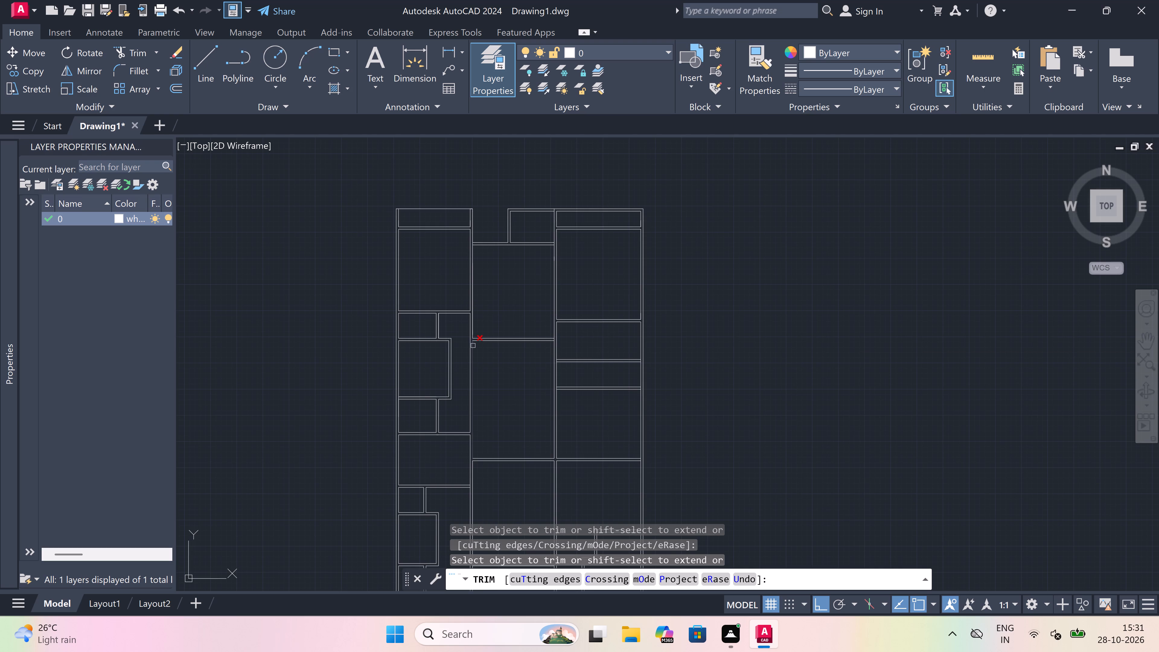
{"action": "scroll", "coordinate": [473, 345], "scroll_direction": "down", "scroll_amount": 2}
{"action": "scroll", "coordinate": [471, 409], "scroll_direction": "up", "scroll_amount": 2}
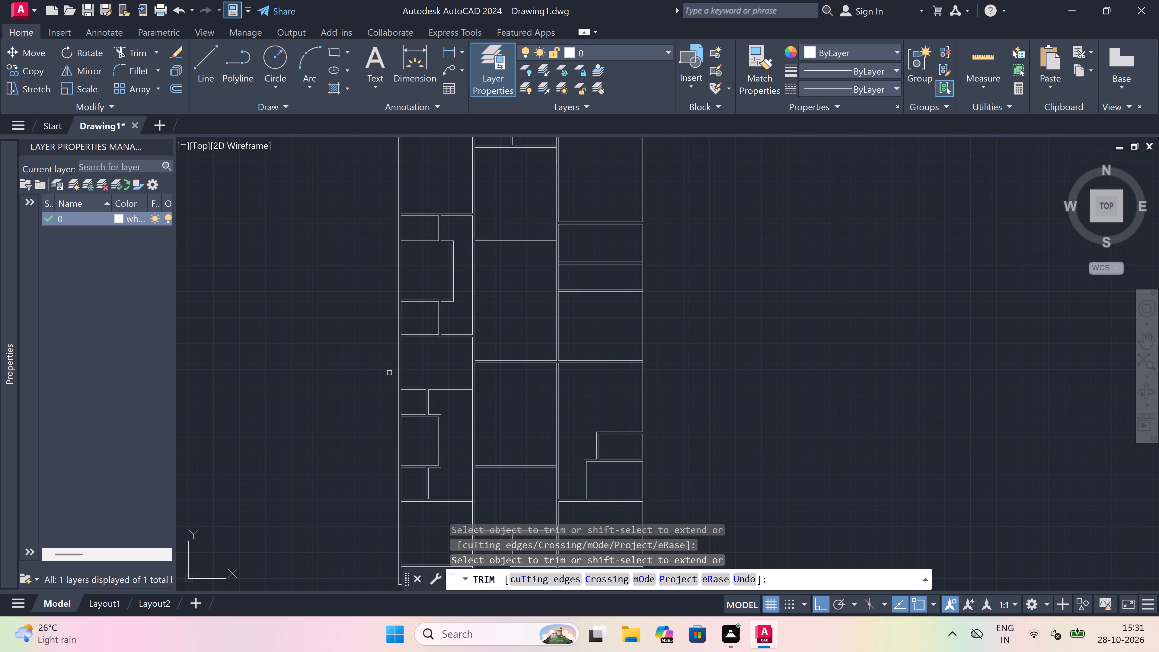
{"action": "key", "text": "Escape"}
Draw the outline of a 2' outward extension of the left column's middle room, from its lower partition to its upper partition.
{"action": "scroll", "coordinate": [410, 366], "scroll_direction": "up", "scroll_amount": 1}
{"action": "scroll", "coordinate": [375, 367], "scroll_direction": "up", "scroll_amount": 2}
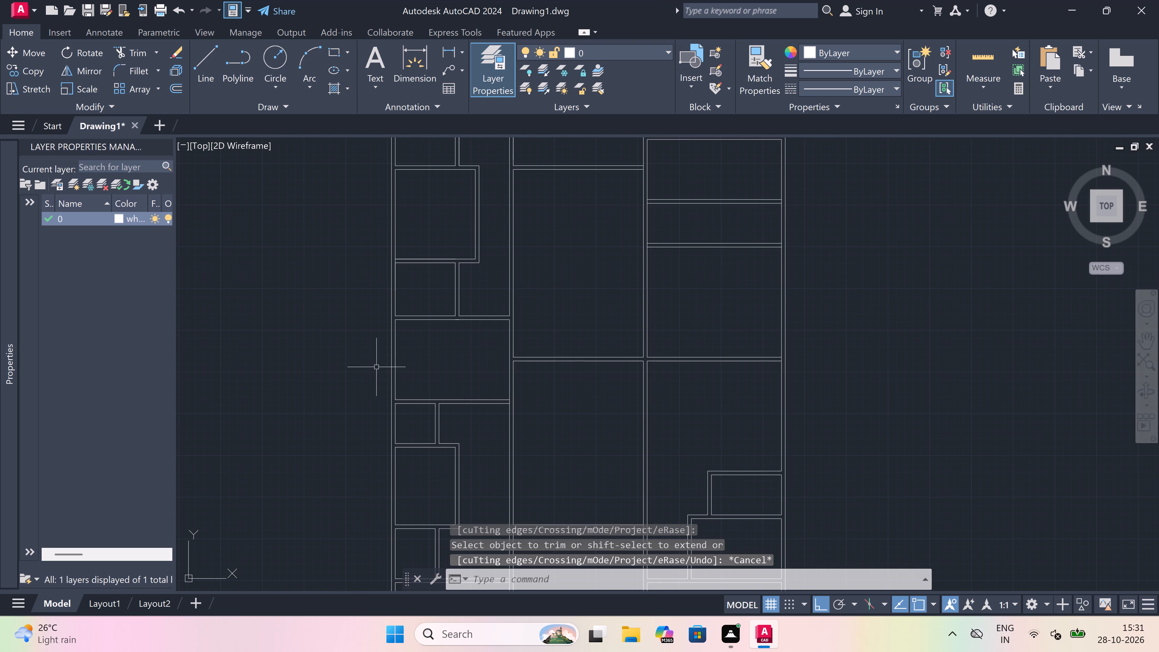
{"action": "key", "text": "l"}
{"action": "key", "text": "space"}
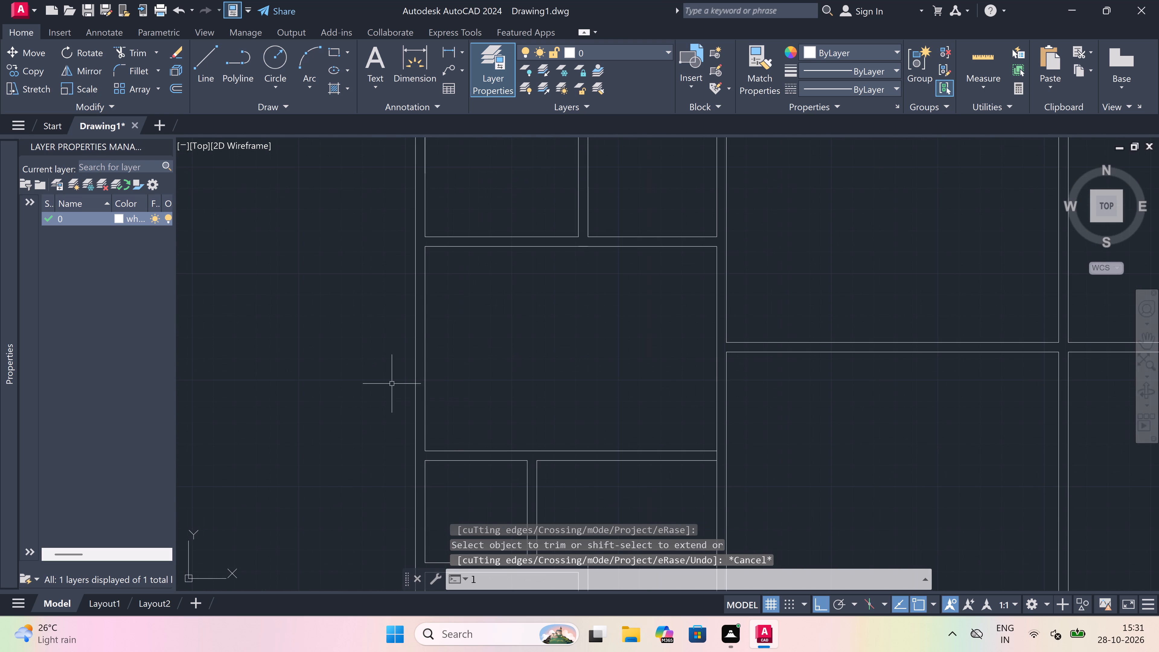
{"action": "scroll", "coordinate": [419, 462], "scroll_direction": "up", "scroll_amount": 1}
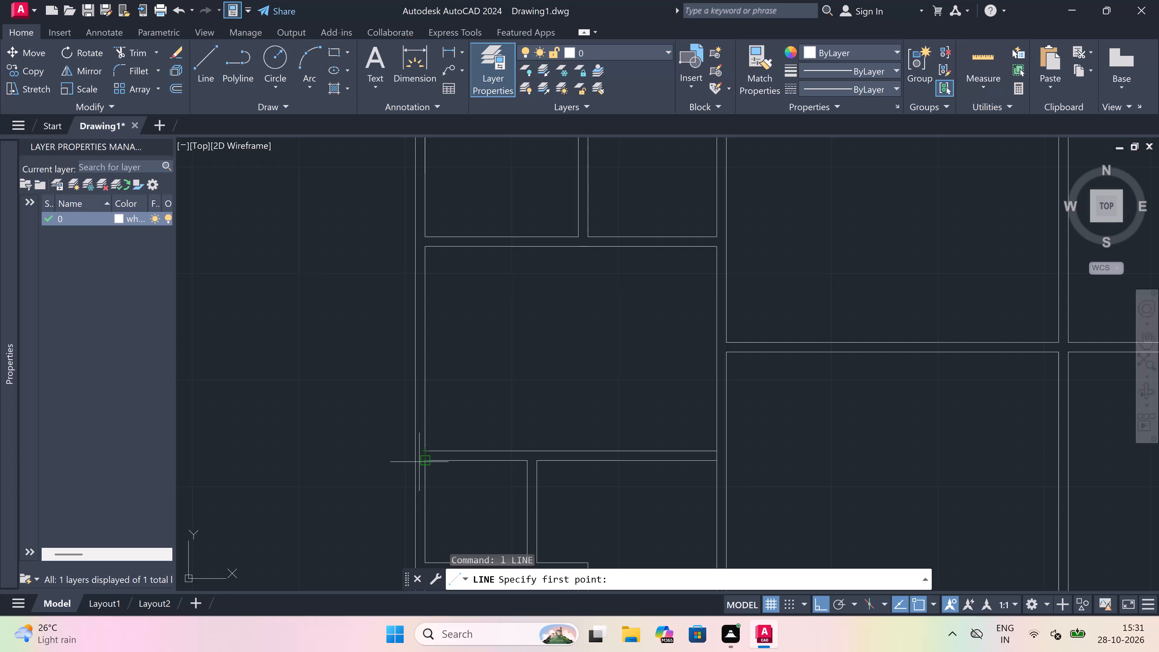
{"action": "left_click", "coordinate": [428, 455]}
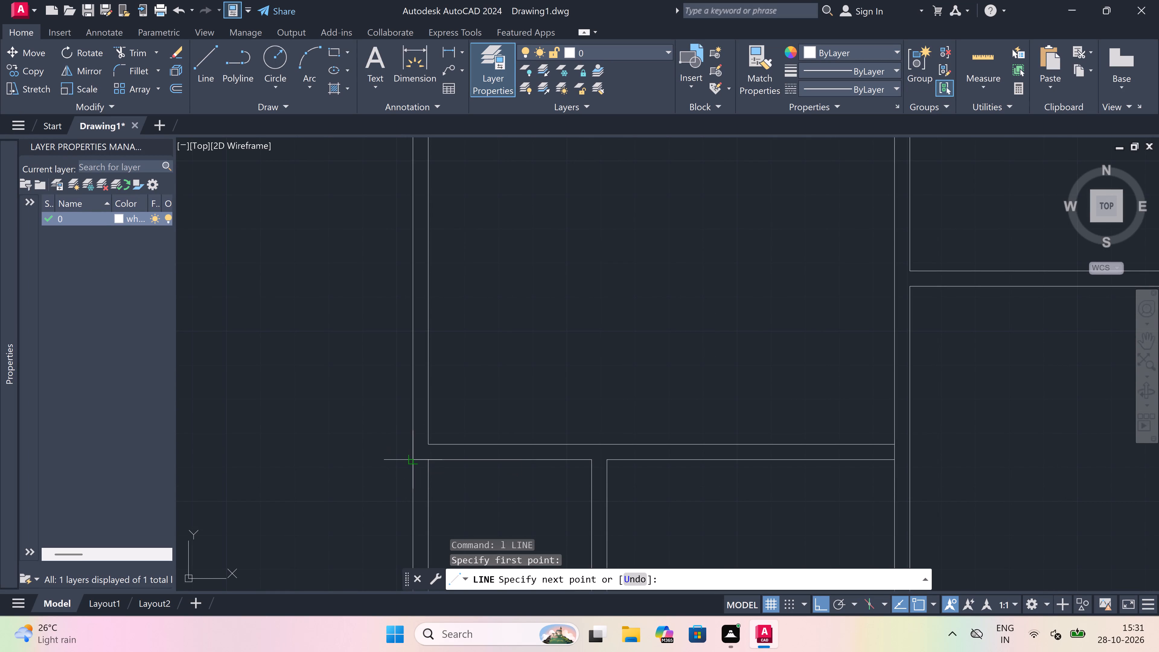
{"action": "left_click_drag", "start_coordinate": [414, 458], "coordinate": [403, 455]}
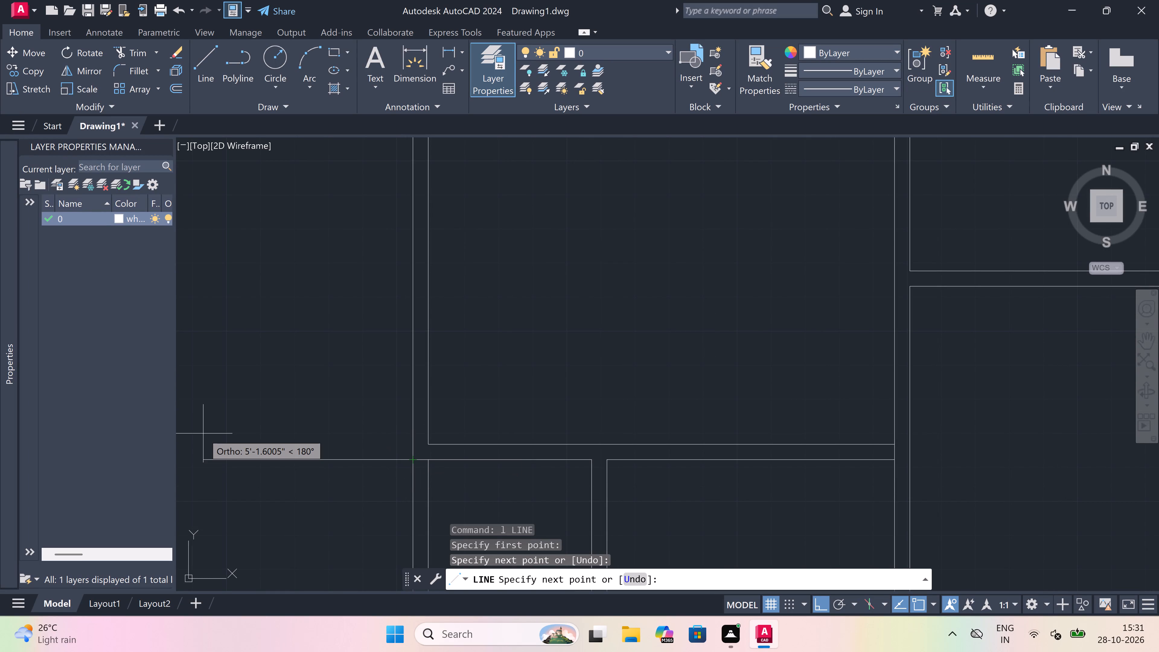
{"action": "key", "text": "2"}
{"action": "key", "text": "apostrophe"}
{"action": "key", "text": "space"}
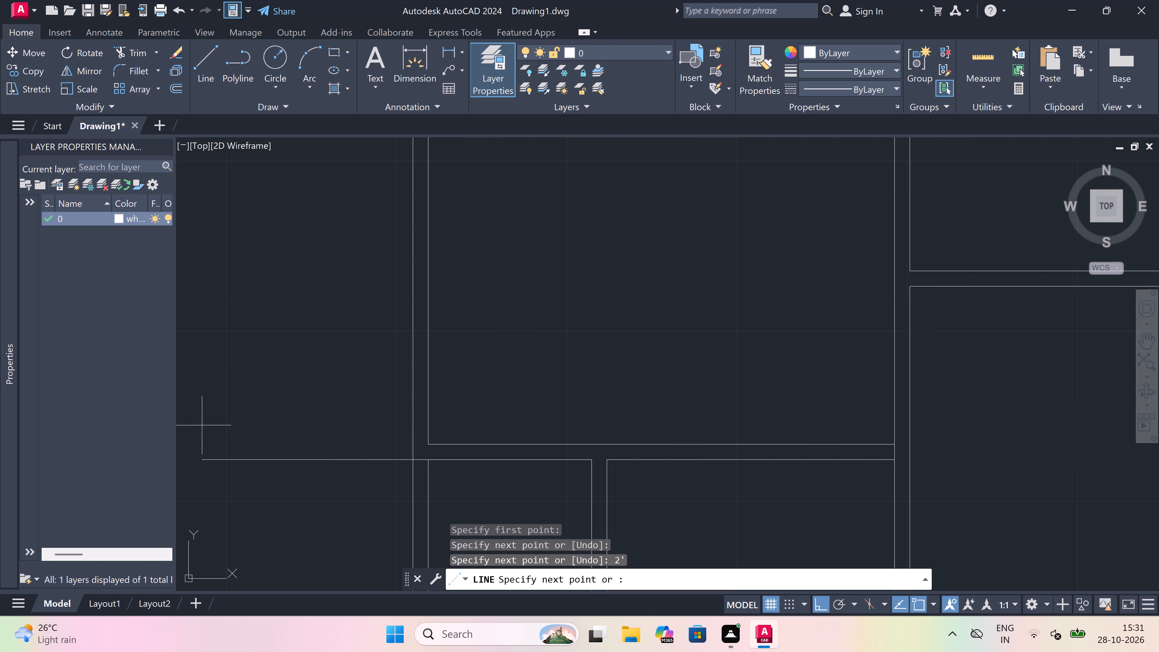
{"action": "scroll", "coordinate": [364, 265], "scroll_direction": "down", "scroll_amount": 5}
{"action": "scroll", "coordinate": [366, 221], "scroll_direction": "up", "scroll_amount": 4}
{"action": "scroll", "coordinate": [366, 224], "scroll_direction": "down", "scroll_amount": 2}
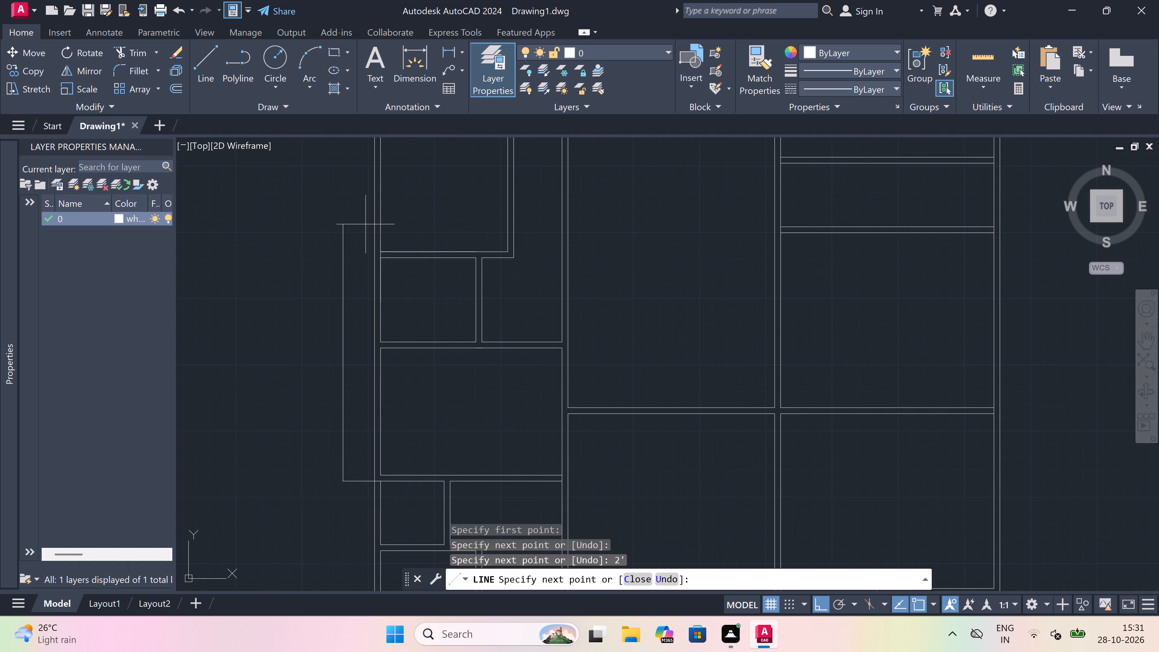
{"action": "scroll", "coordinate": [366, 314], "scroll_direction": "up", "scroll_amount": 3}
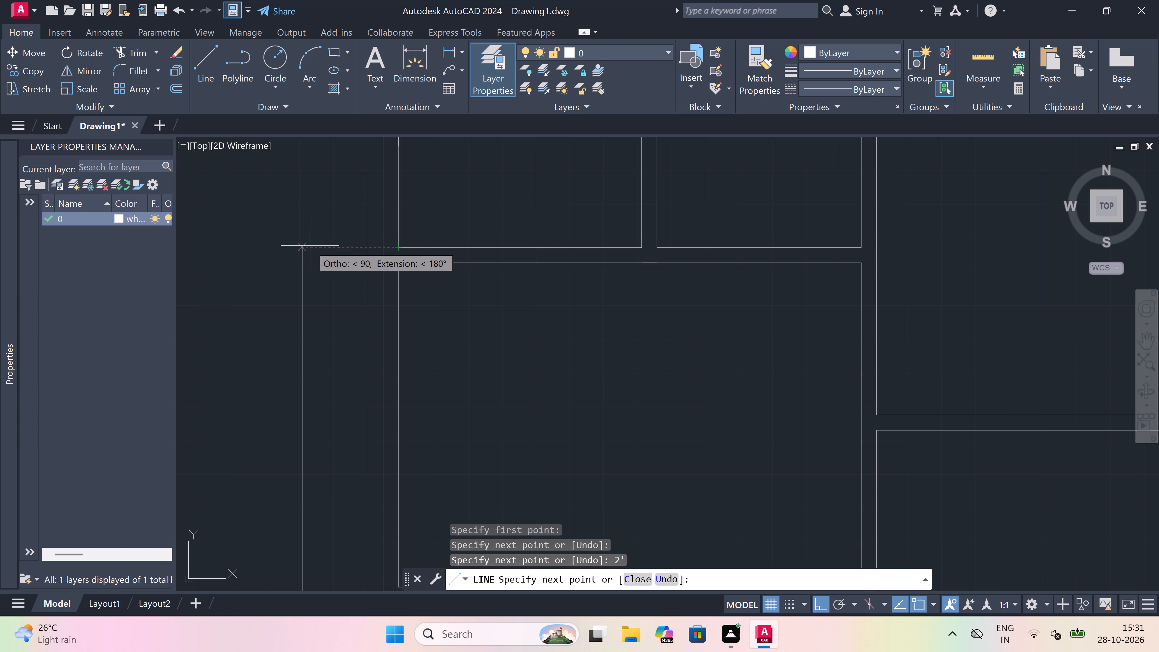
{"action": "left_click_drag", "start_coordinate": [311, 245], "coordinate": [324, 245]}
{"action": "left_click", "coordinate": [399, 245]}
{"action": "key", "text": "Escape"}
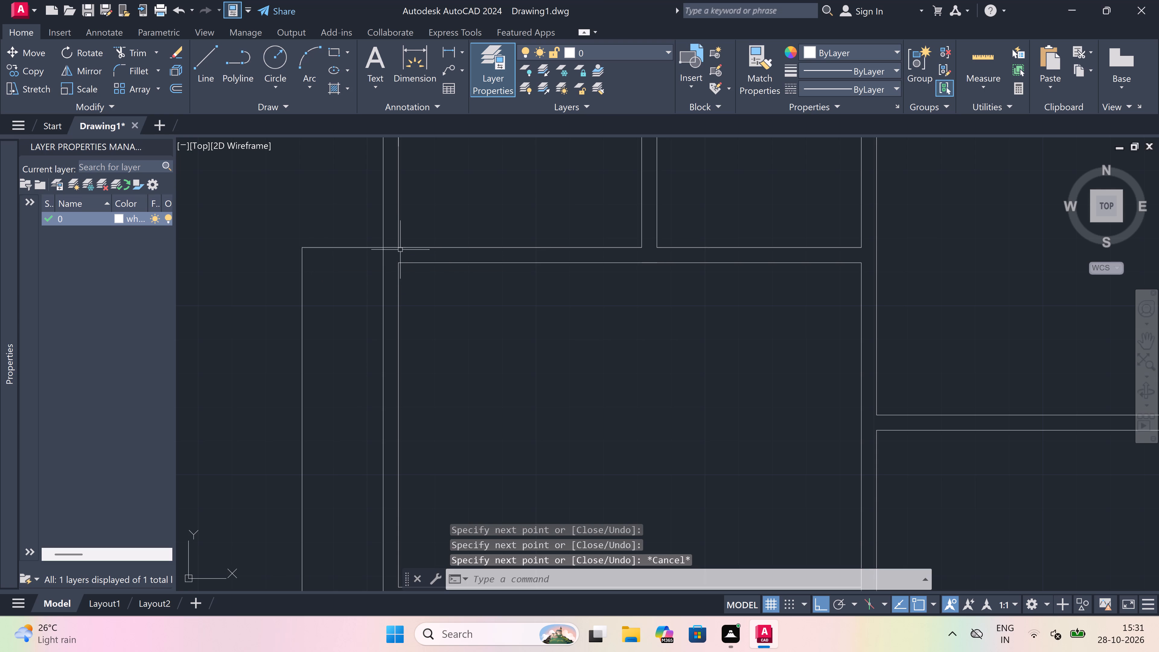
Draw the second wall face 4.5" outside the extension outline, from the upper partition's lower face down to the bottom line.
{"action": "key", "text": "space"}
{"action": "left_click_drag", "start_coordinate": [400, 261], "coordinate": [370, 248]}
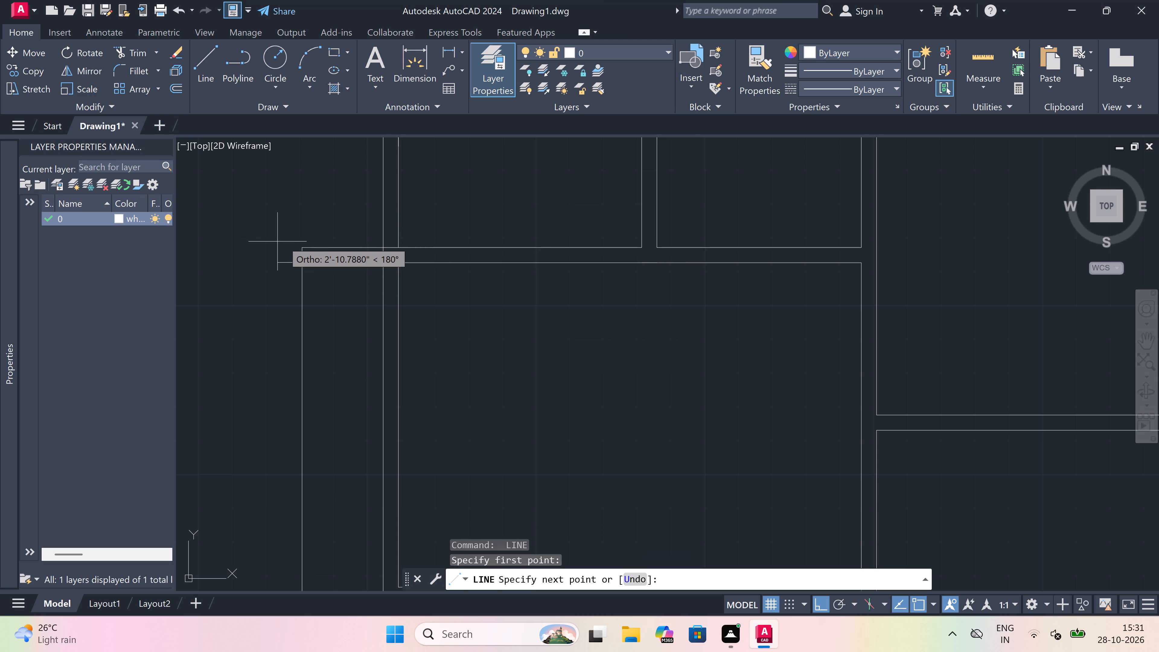
{"action": "scroll", "coordinate": [286, 241], "scroll_direction": "down", "scroll_amount": 1}
{"action": "scroll", "coordinate": [286, 244], "scroll_direction": "up", "scroll_amount": 2}
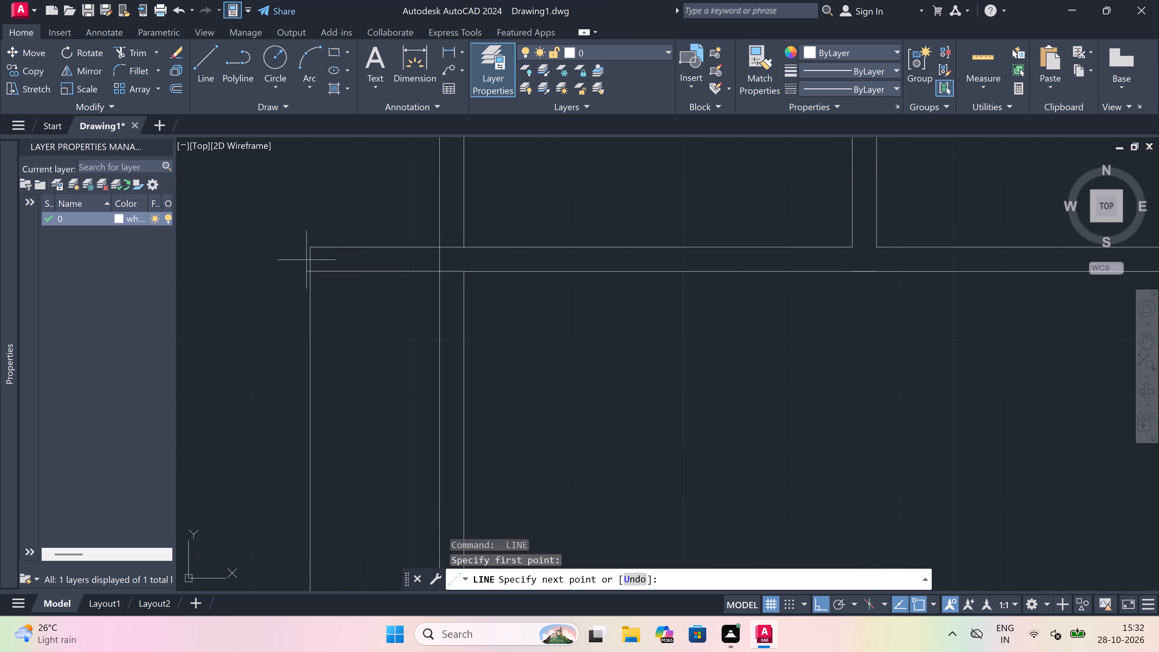
{"action": "left_click", "coordinate": [312, 269]}
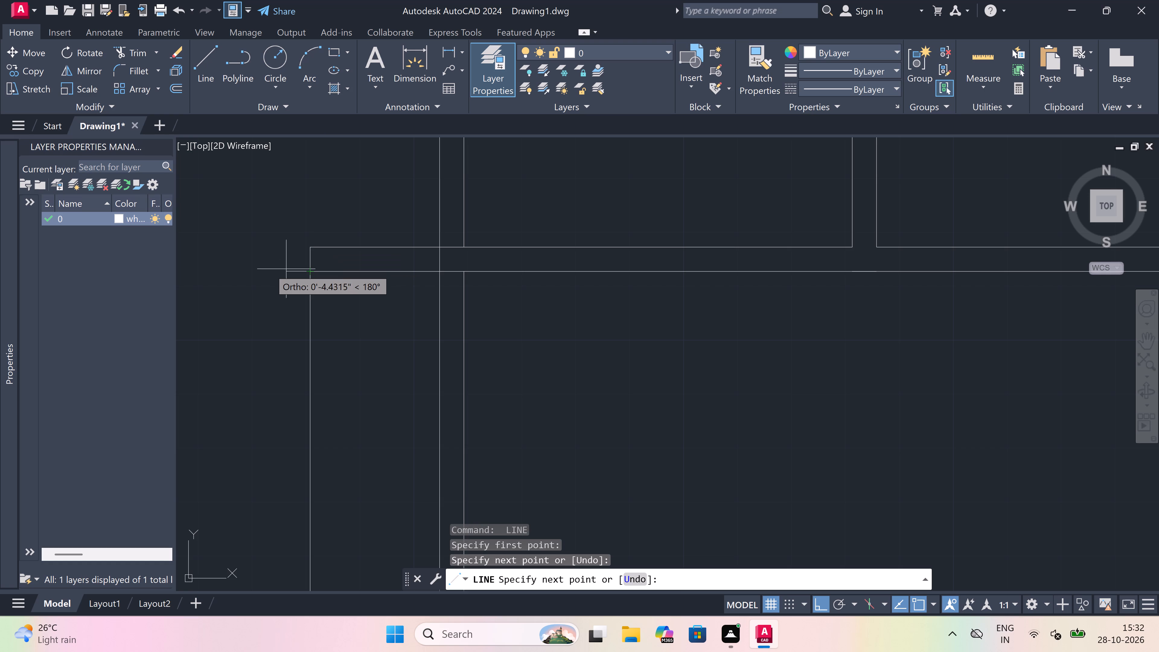
{"action": "type", "text": "4.5\""}
{"action": "key", "text": "space"}
{"action": "scroll", "coordinate": [263, 266], "scroll_direction": "down", "scroll_amount": 3}
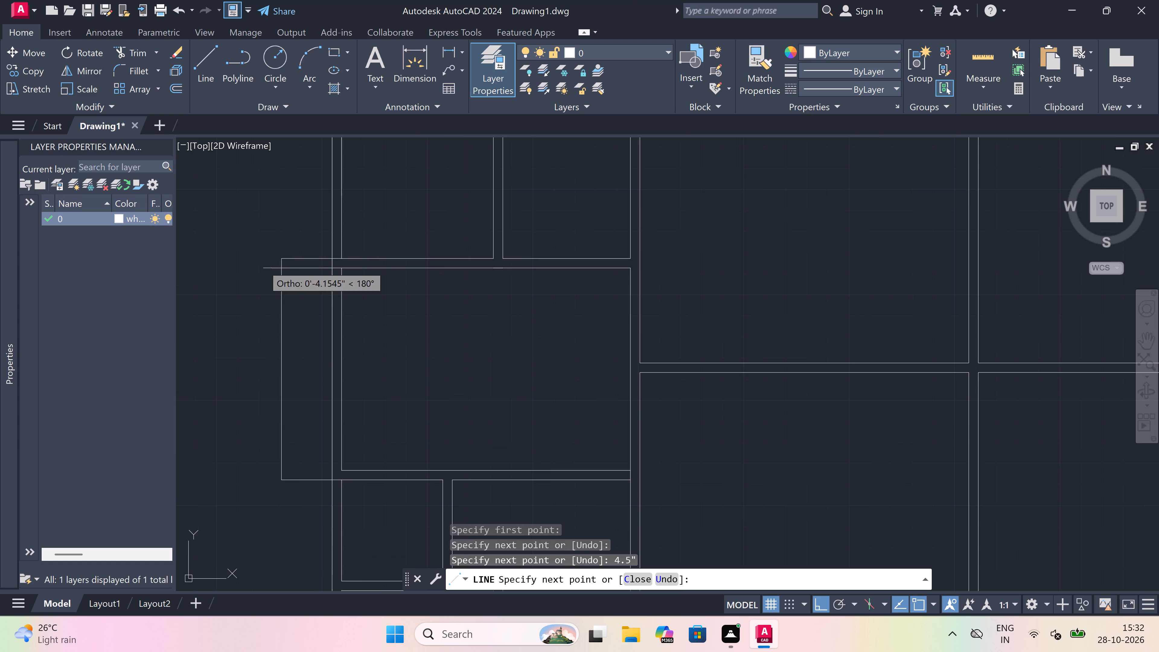
{"action": "scroll", "coordinate": [284, 474], "scroll_direction": "up", "scroll_amount": 1}
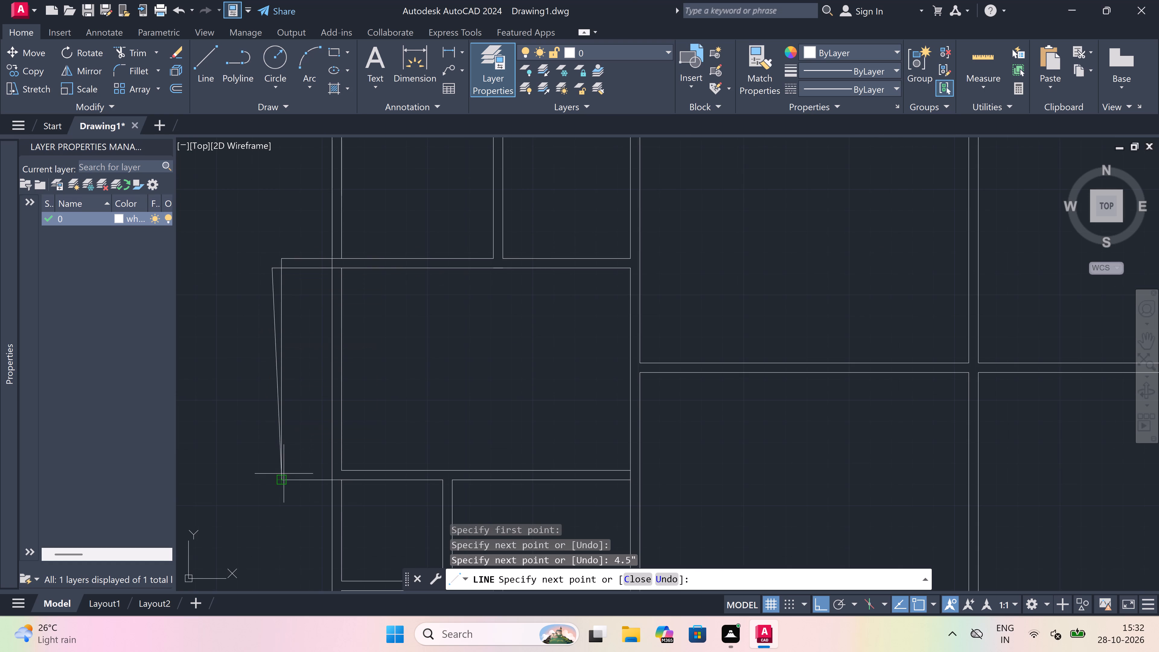
{"action": "scroll", "coordinate": [284, 474], "scroll_direction": "up", "scroll_amount": 1}
{"action": "scroll", "coordinate": [238, 494], "scroll_direction": "up", "scroll_amount": 2}
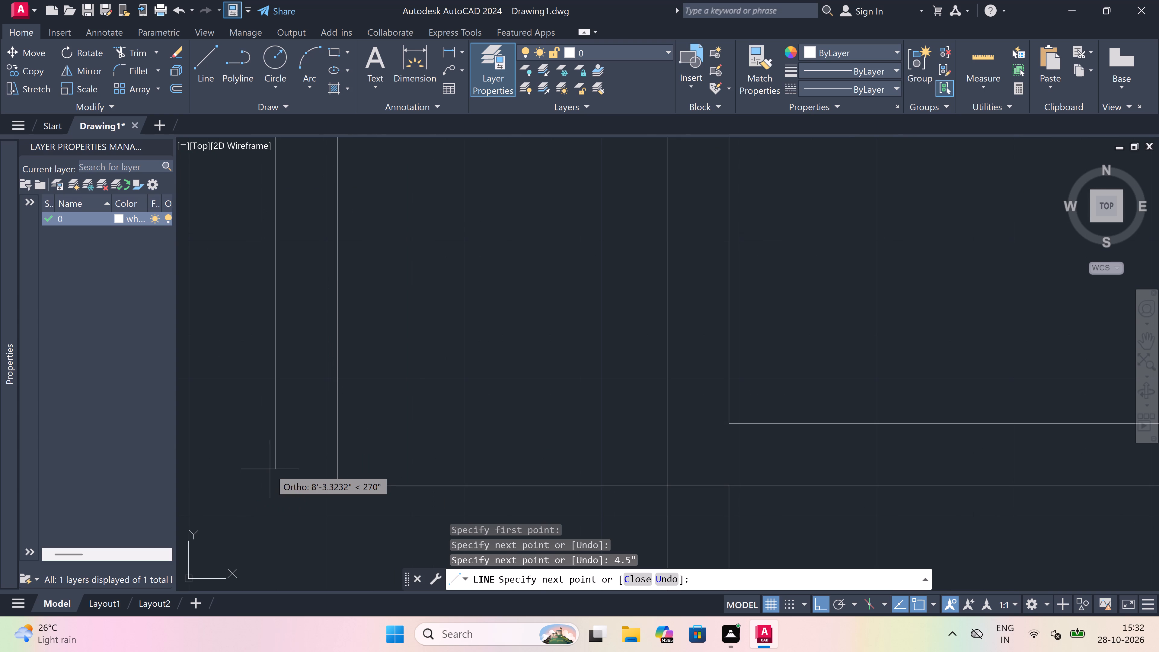
{"action": "left_click_drag", "start_coordinate": [275, 480], "coordinate": [278, 480]}
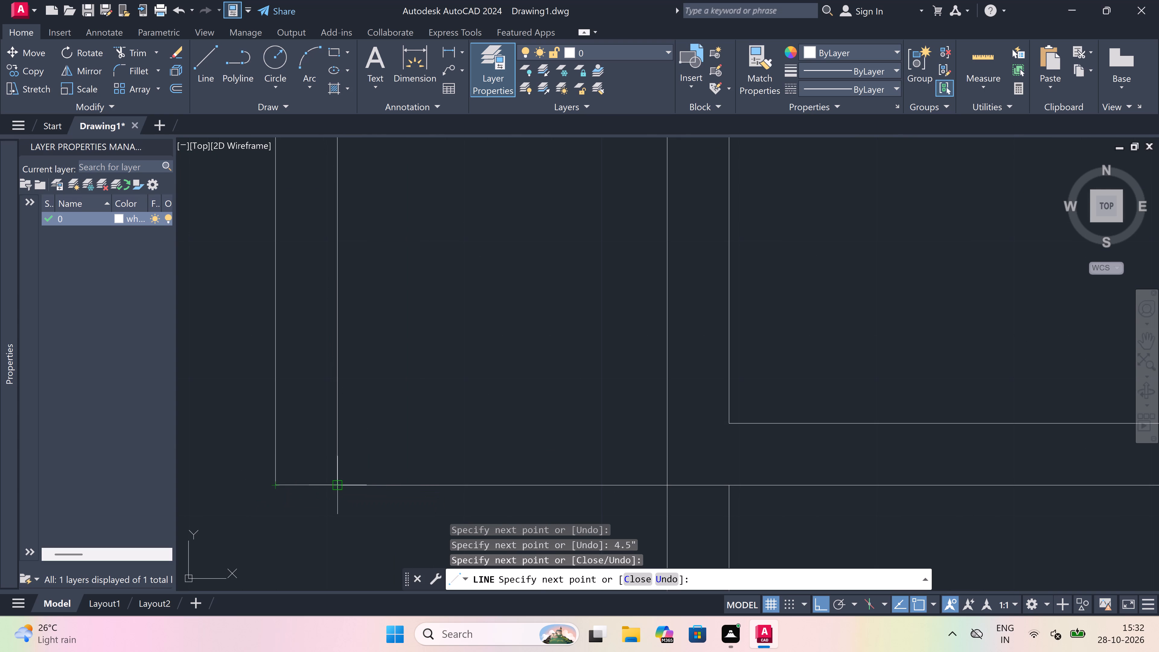
{"action": "left_click", "coordinate": [341, 484]}
{"action": "key", "text": "Escape"}
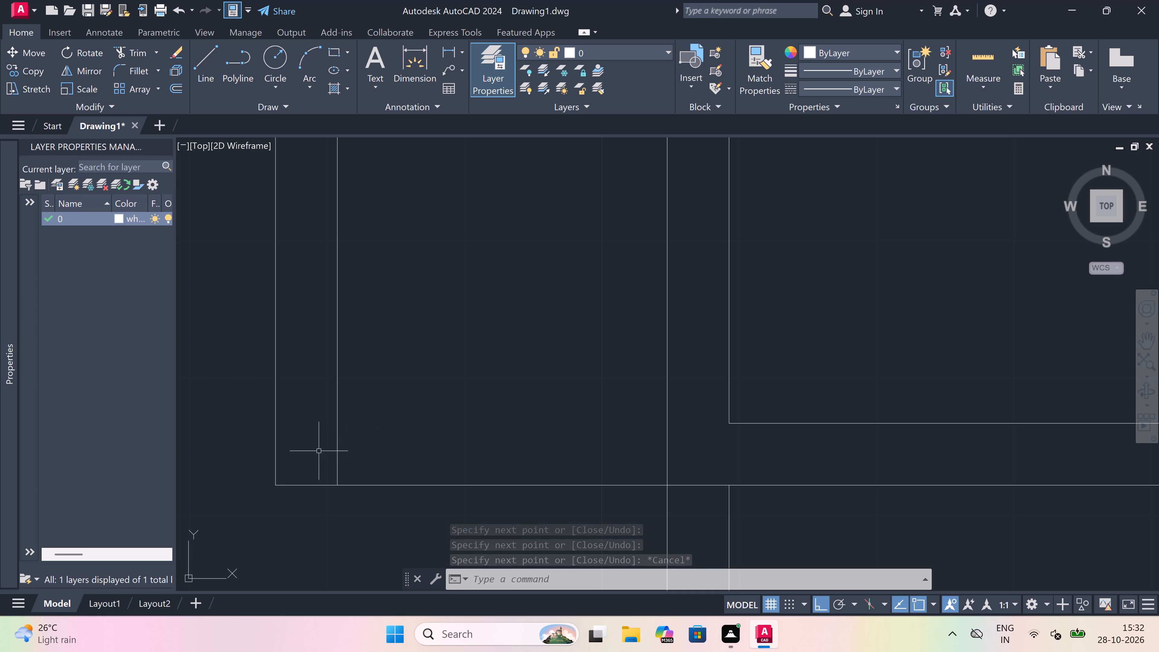
Draw the extension's lower wall inner face from the room's lower corner to the outermost vertical line.
{"action": "key", "text": "space"}
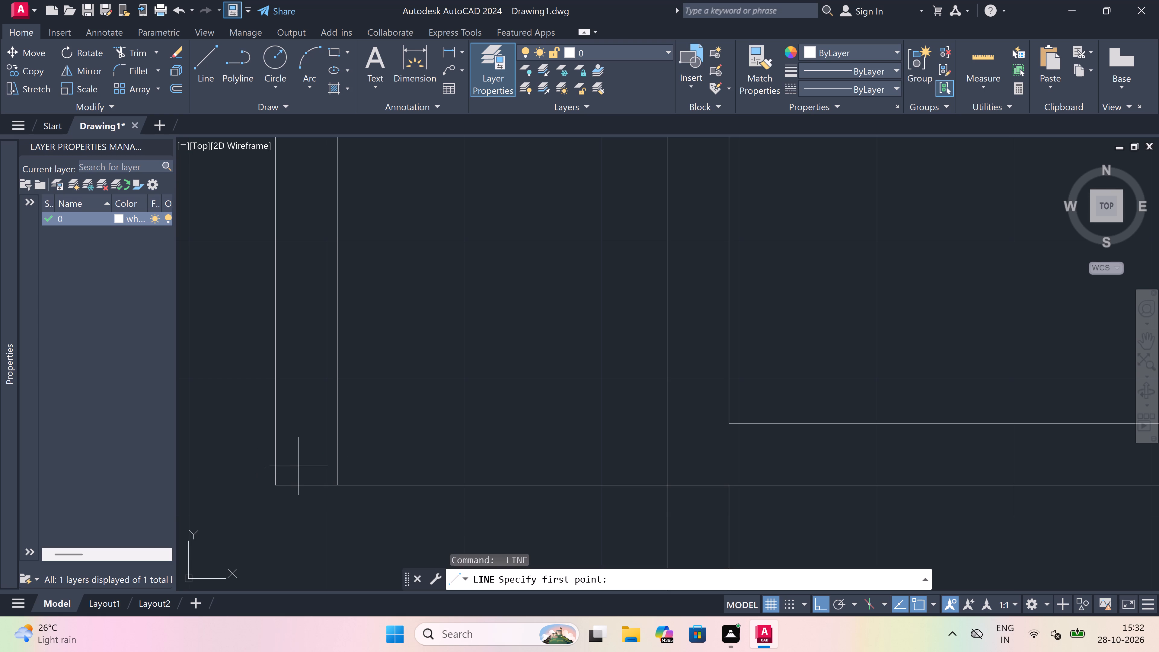
{"action": "type", "text": "l"}
{"action": "key", "text": "space"}
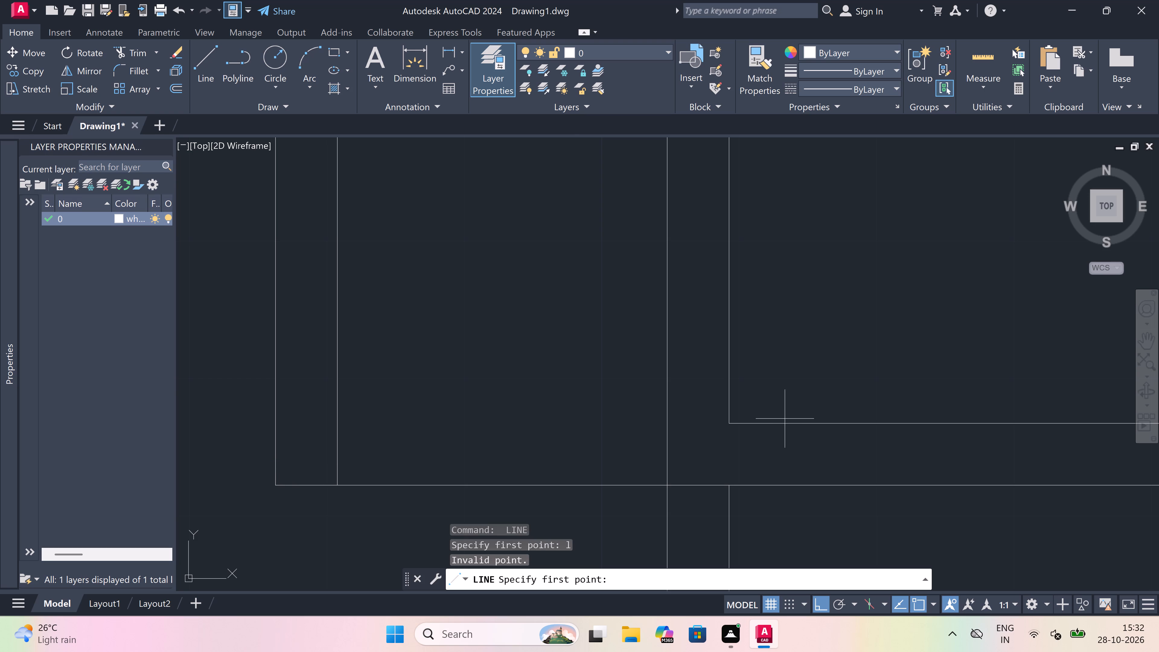
{"action": "left_click", "coordinate": [724, 426]}
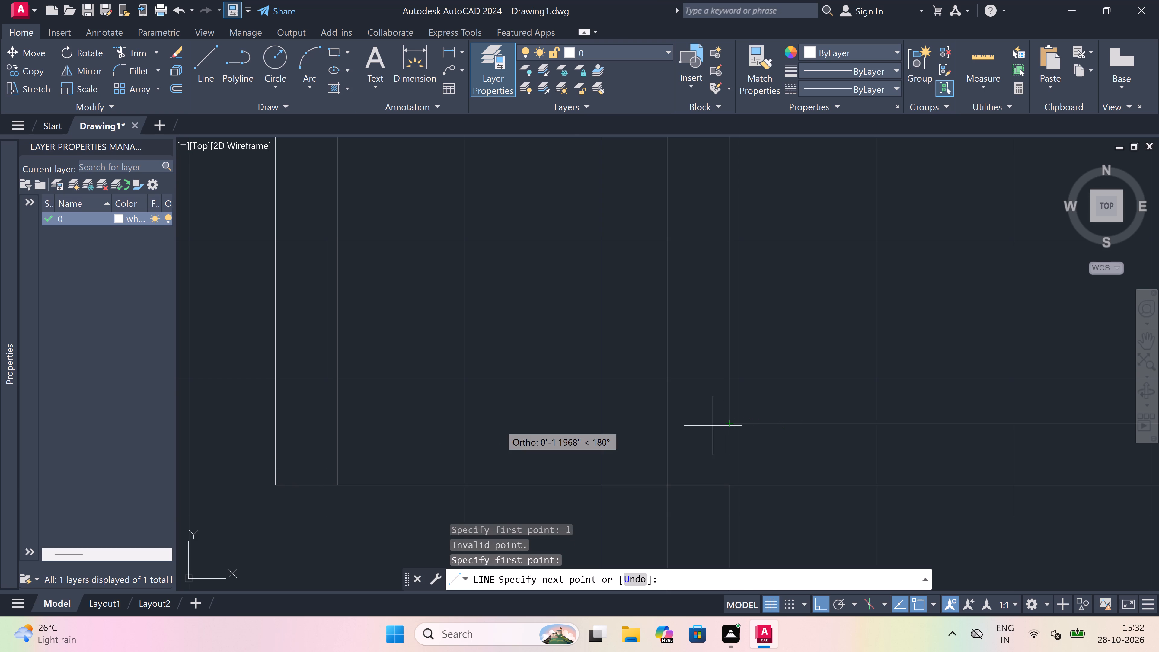
{"action": "left_click", "coordinate": [273, 427]}
{"action": "key", "text": "Escape"}
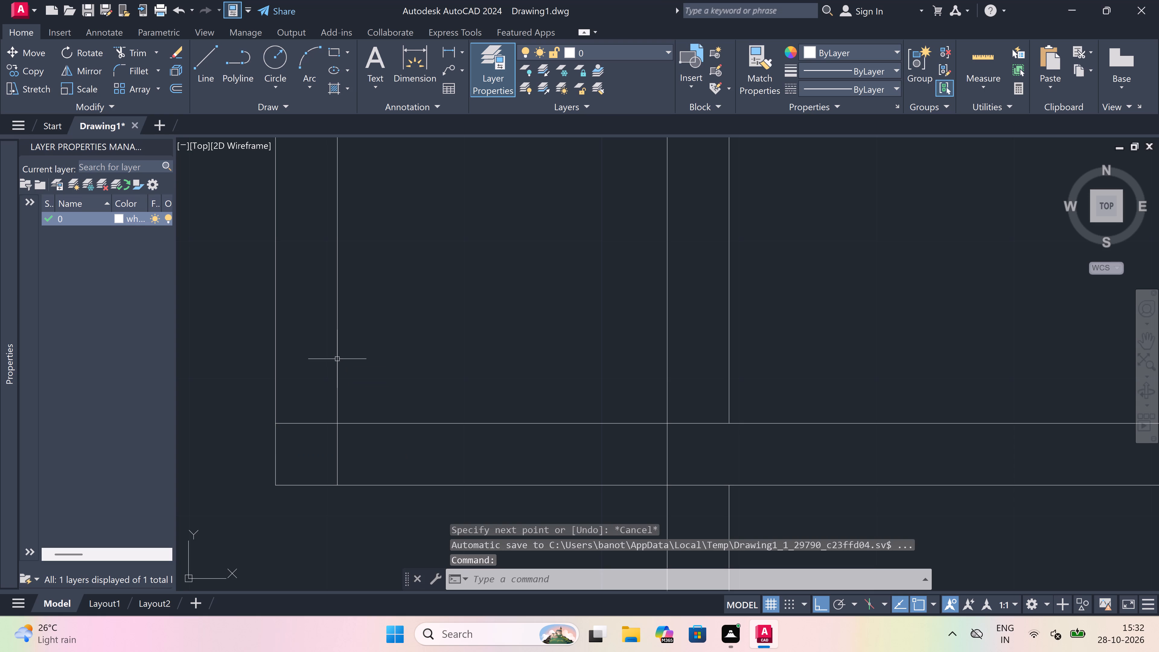
Fillet the extension's outermost vertical line with its top line at radius 0 to close the upper corner.
{"action": "scroll", "coordinate": [337, 359], "scroll_direction": "down", "scroll_amount": 5}
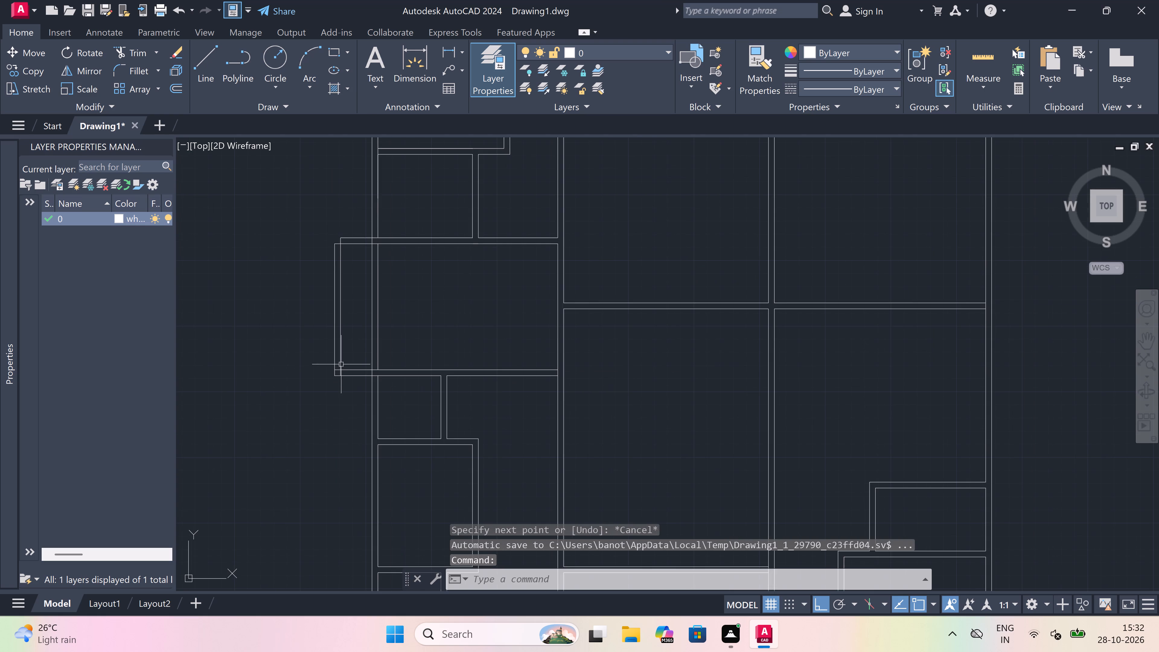
{"action": "scroll", "coordinate": [357, 280], "scroll_direction": "up", "scroll_amount": 1}
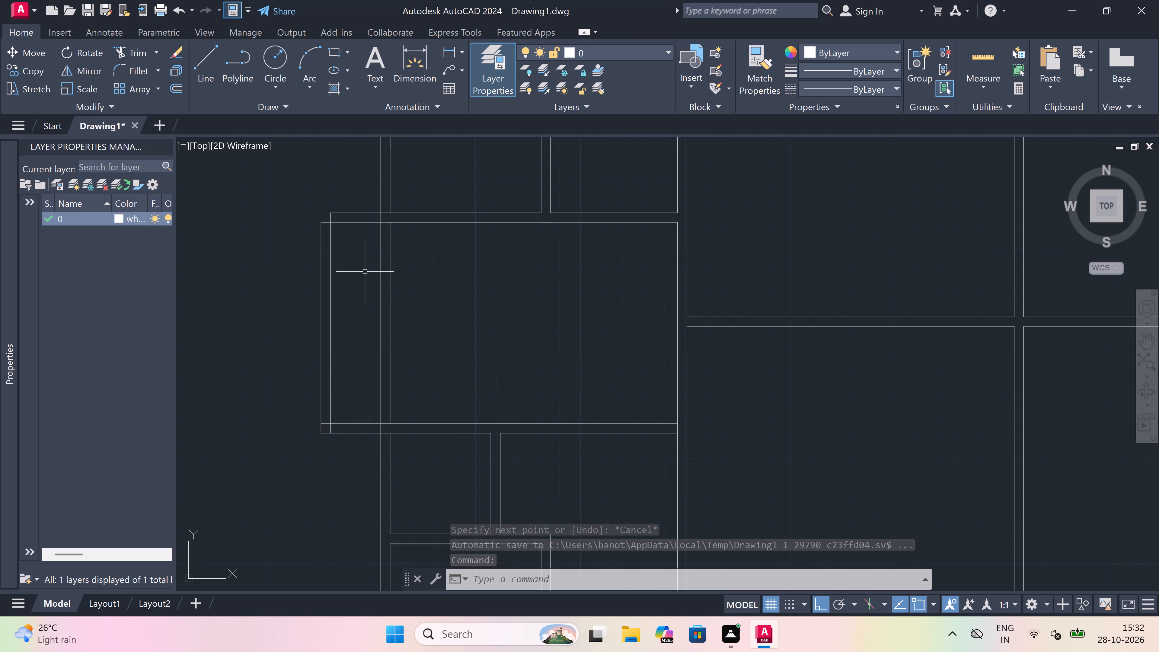
{"action": "type", "text": "f"}
{"action": "key", "text": "space"}
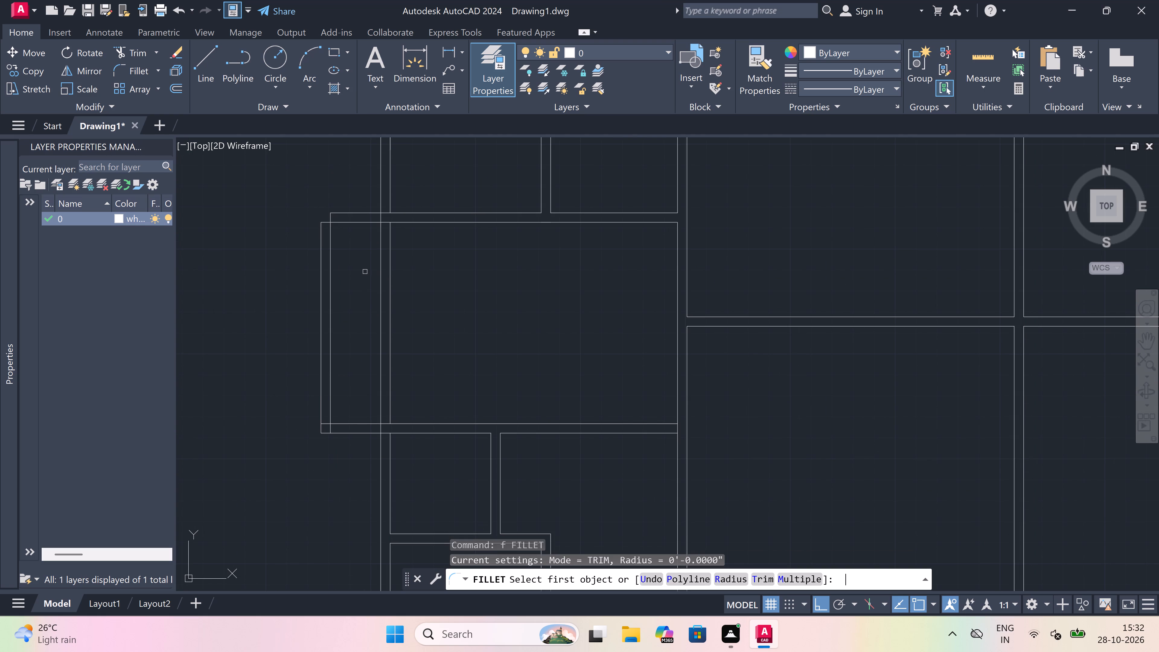
{"action": "scroll", "coordinate": [364, 271], "scroll_direction": "down", "scroll_amount": 2}
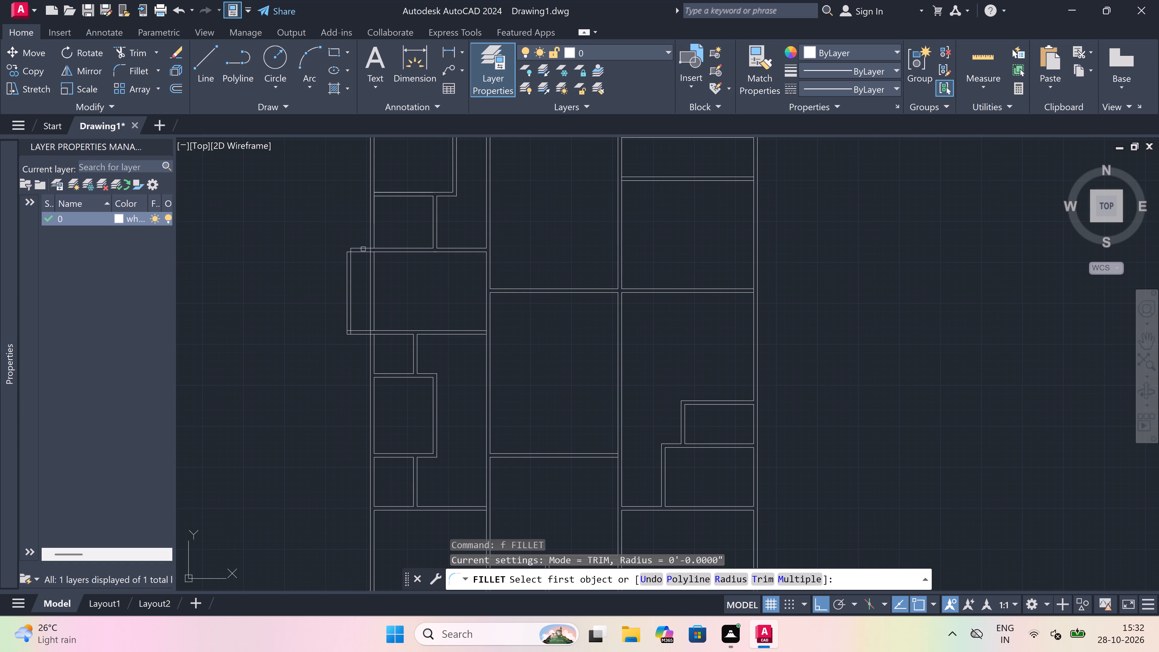
{"action": "scroll", "coordinate": [352, 220], "scroll_direction": "up", "scroll_amount": 1}
{"action": "scroll", "coordinate": [344, 248], "scroll_direction": "up", "scroll_amount": 3}
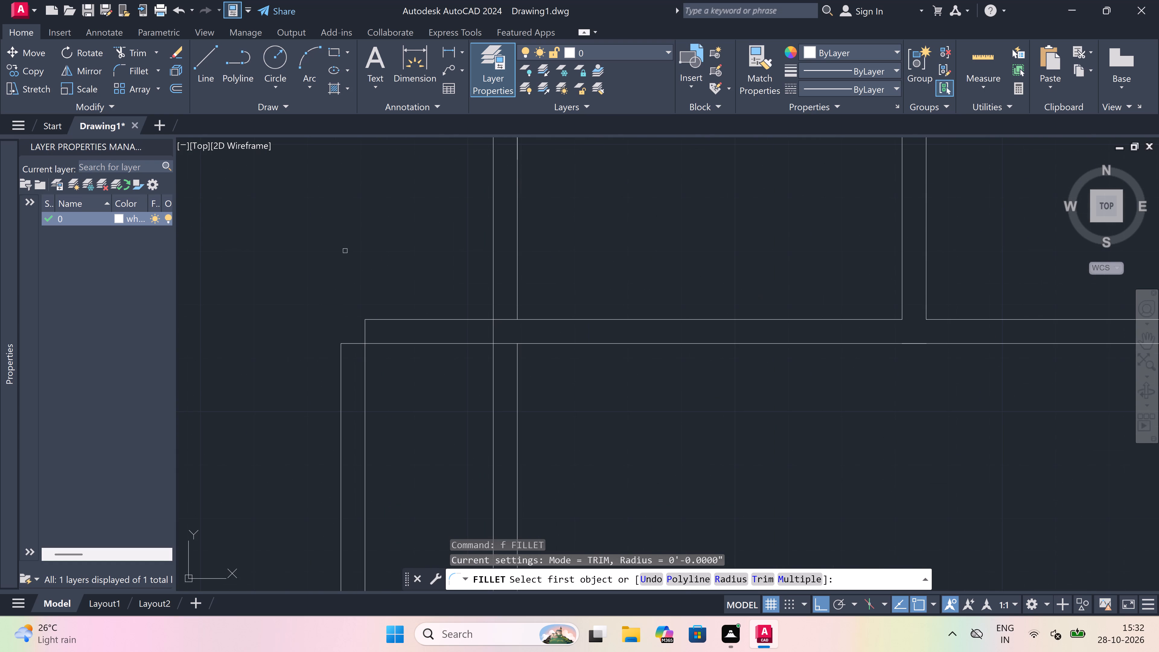
{"action": "left_click", "coordinate": [340, 357]}
{"action": "left_click", "coordinate": [380, 320]}
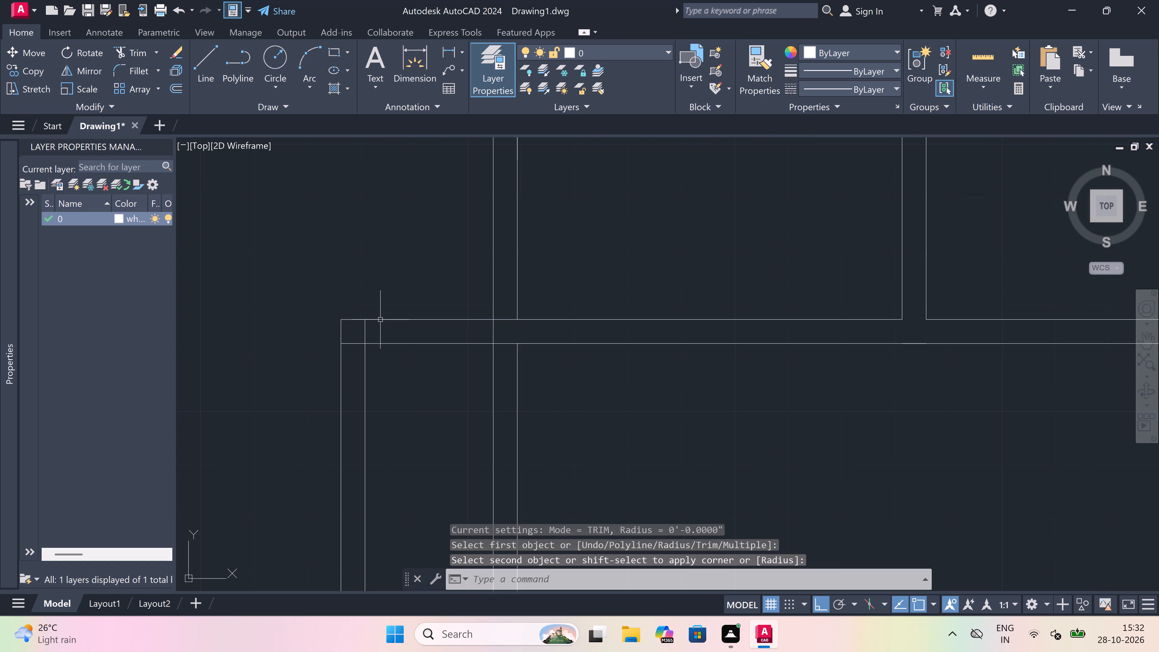
{"action": "key", "text": "Escape"}
Trim away both old outer wall lines crossing the left column's extended middle room.
{"action": "type", "text": "tr"}
{"action": "key", "text": "space"}
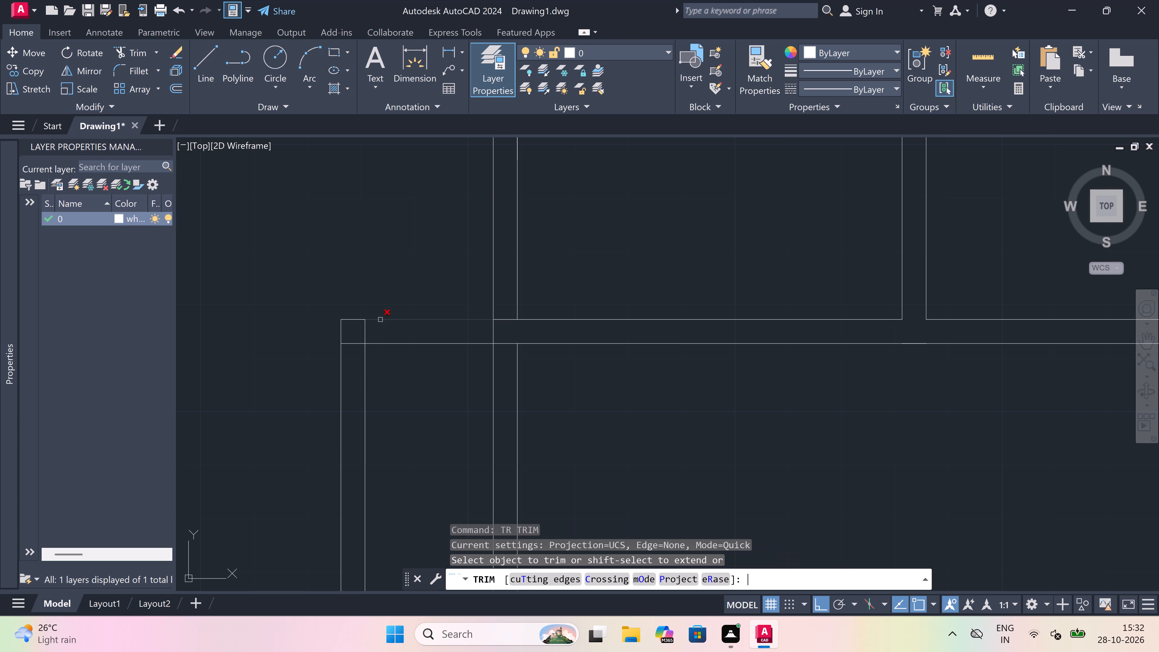
{"action": "scroll", "coordinate": [465, 336], "scroll_direction": "down", "scroll_amount": 3}
{"action": "left_click_drag", "start_coordinate": [462, 388], "coordinate": [461, 389]}
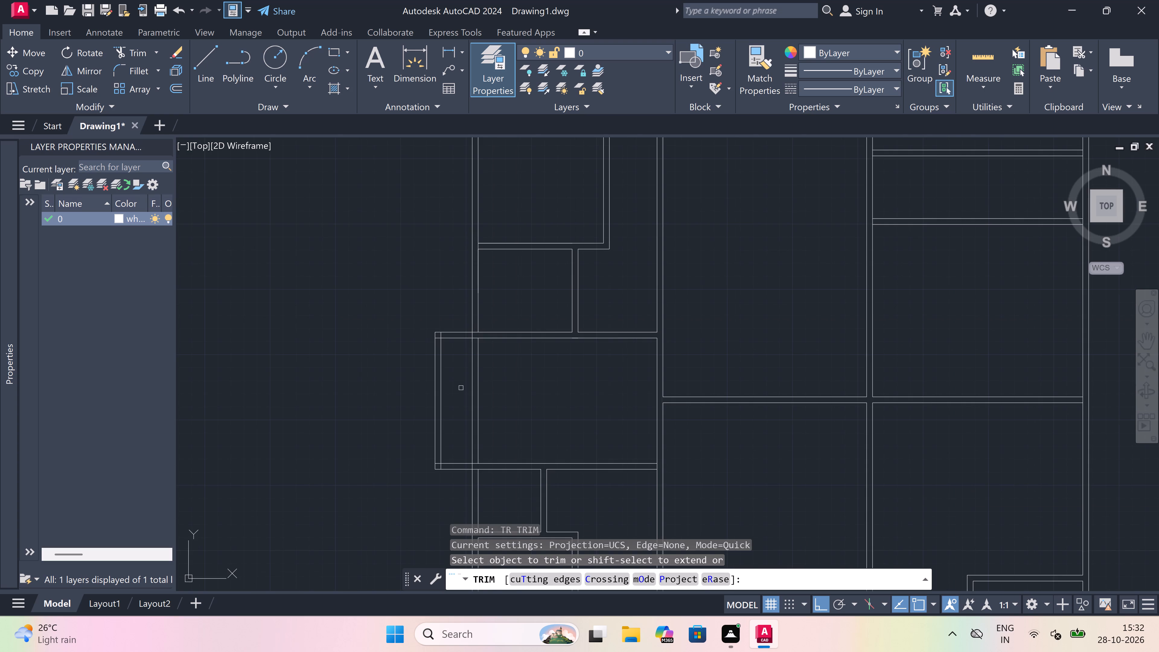
{"action": "left_click_drag", "start_coordinate": [461, 389], "coordinate": [470, 388]}
{"action": "left_click", "coordinate": [536, 397]}
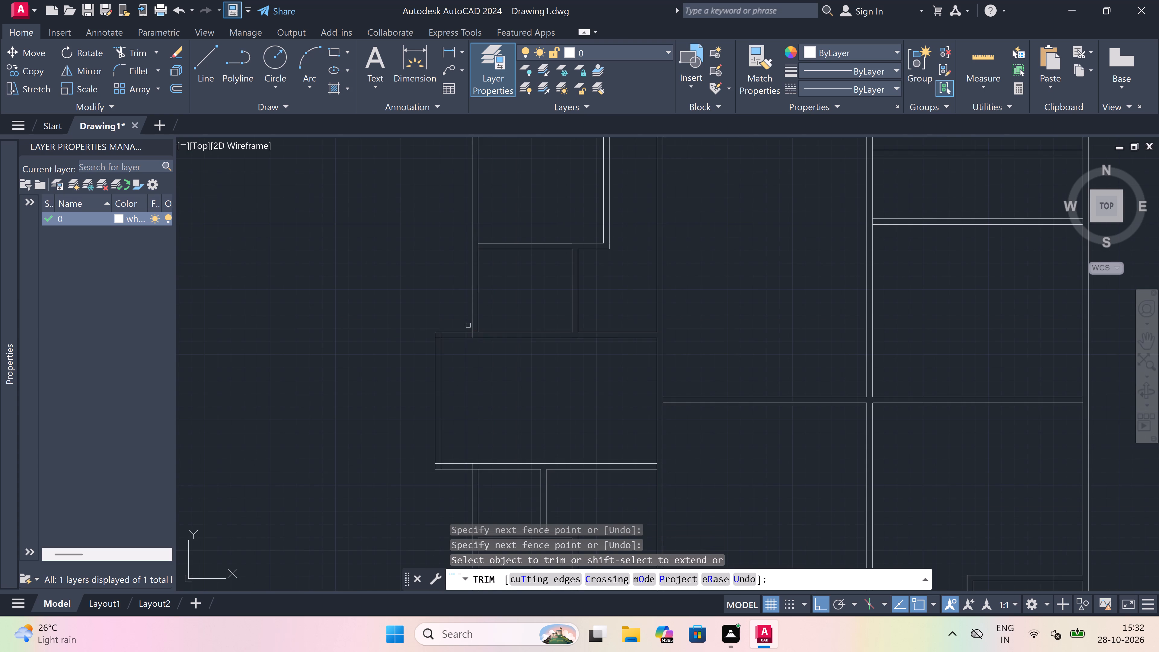
Trim the overlapping line ends at the extension's upper outer corner and where its upper wall meets the left column's outer wall.
{"action": "scroll", "coordinate": [470, 327], "scroll_direction": "up", "scroll_amount": 4}
{"action": "left_click", "coordinate": [477, 364]}
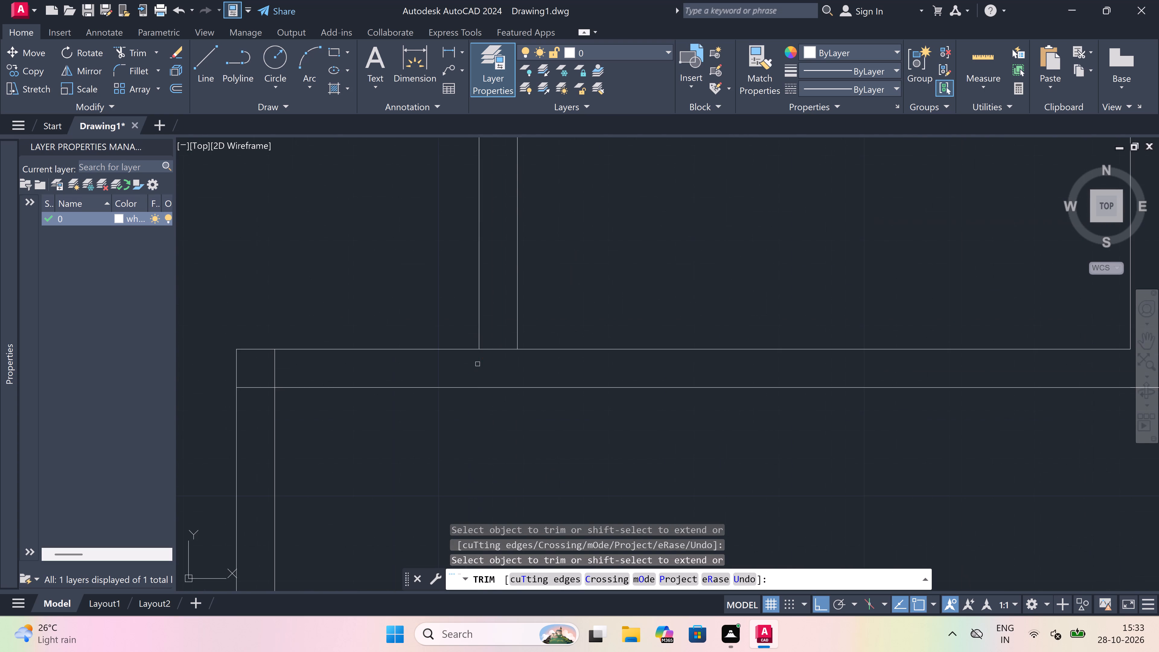
{"action": "left_click", "coordinate": [497, 347]}
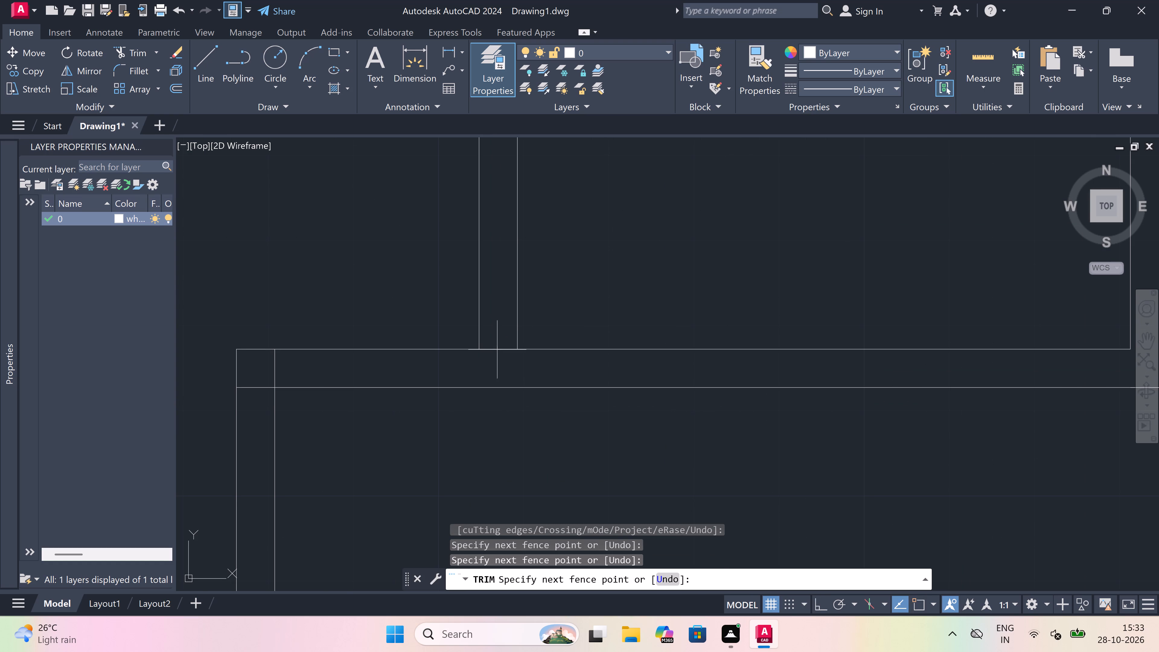
{"action": "left_click", "coordinate": [495, 360]}
{"action": "left_click", "coordinate": [271, 366]}
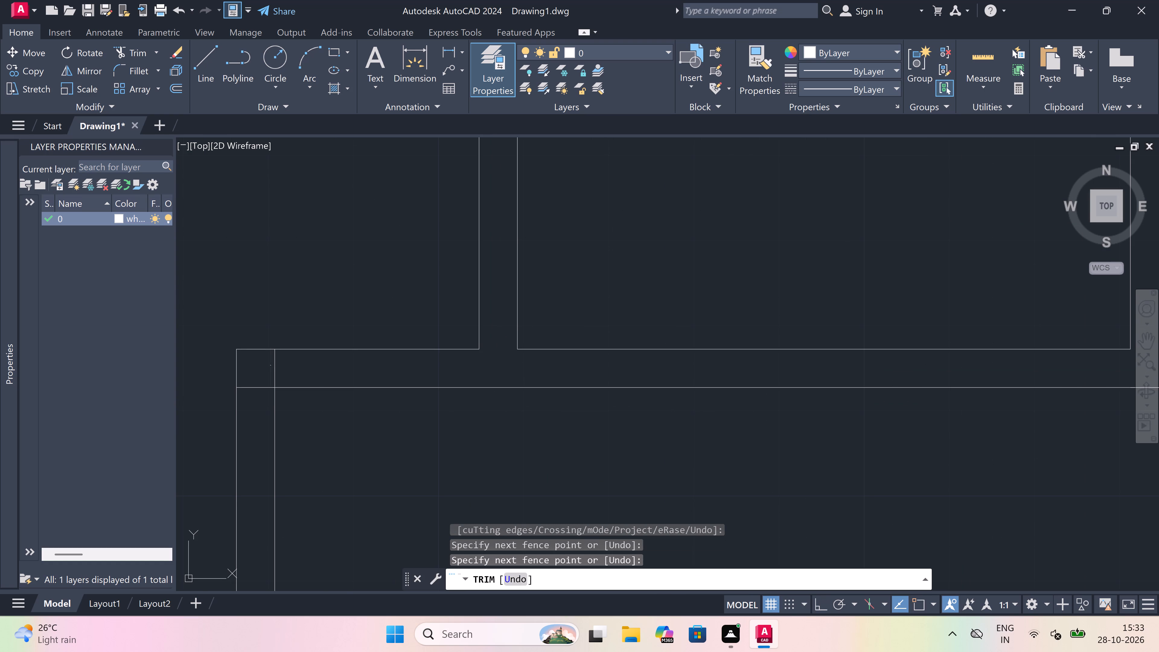
{"action": "left_click", "coordinate": [285, 369]}
{"action": "left_click", "coordinate": [252, 378]}
{"action": "left_click", "coordinate": [247, 404]}
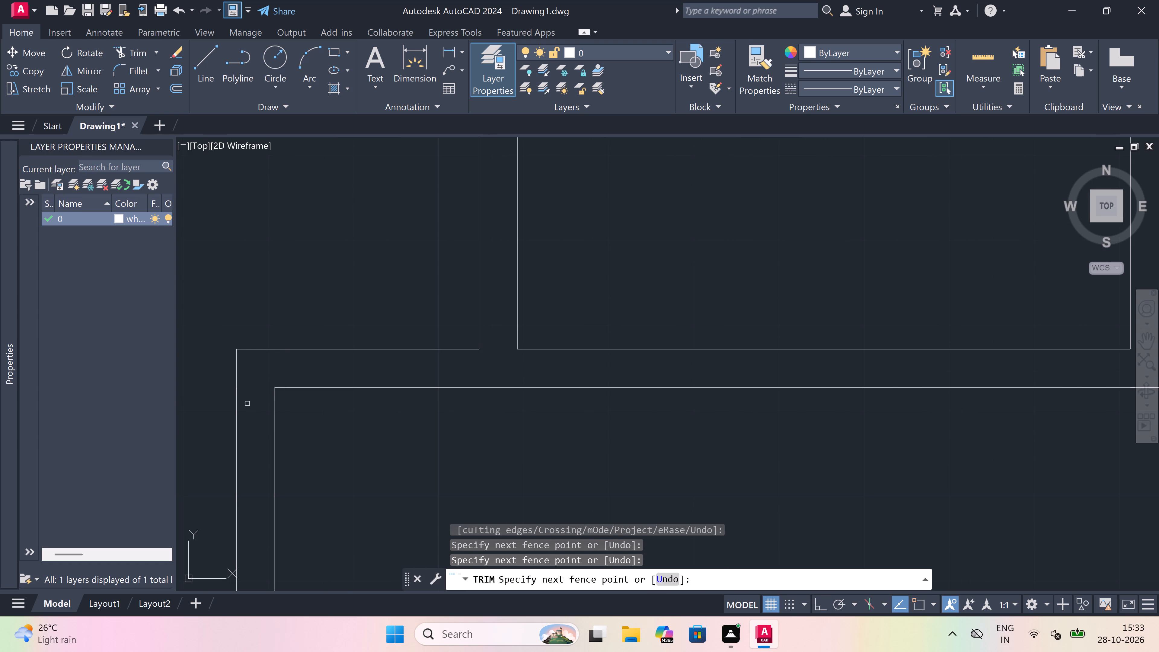
Trim the overlapping line ends at the extension's lower outer corner and where its lower wall meets the left column's outer wall.
{"action": "scroll", "coordinate": [286, 346], "scroll_direction": "down", "scroll_amount": 5}
{"action": "scroll", "coordinate": [279, 424], "scroll_direction": "up", "scroll_amount": 3}
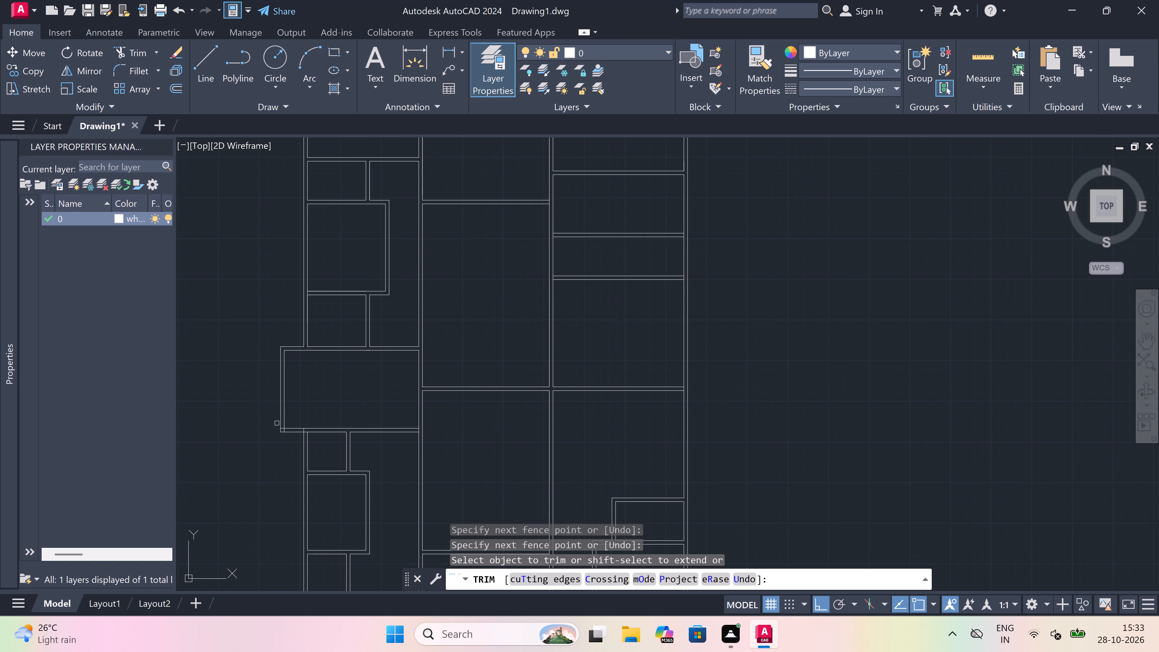
{"action": "scroll", "coordinate": [288, 473], "scroll_direction": "up", "scroll_amount": 4}
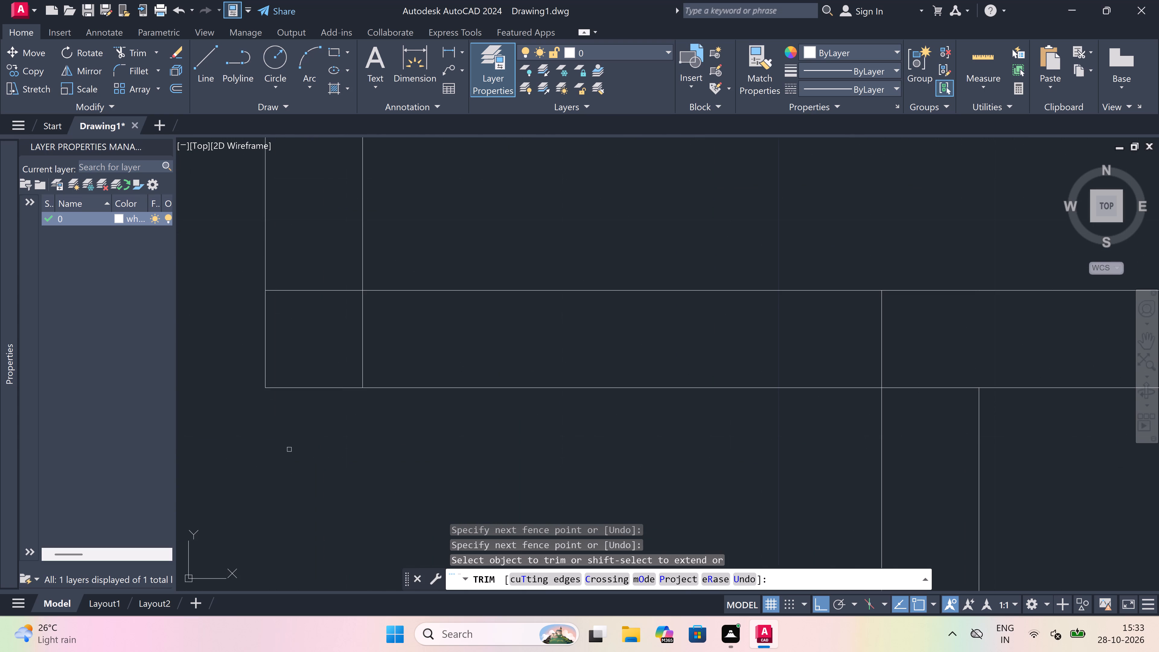
{"action": "scroll", "coordinate": [309, 298], "scroll_direction": "down", "scroll_amount": 2}
{"action": "left_click", "coordinate": [312, 297]}
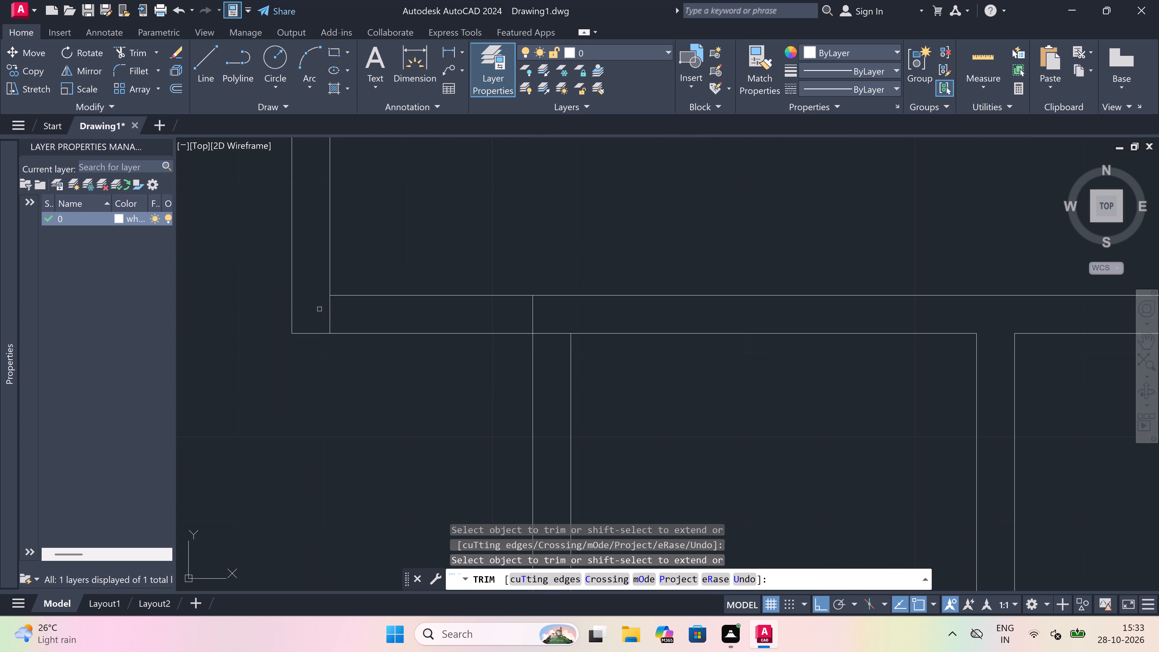
{"action": "left_click", "coordinate": [323, 313]}
{"action": "left_click", "coordinate": [583, 317]}
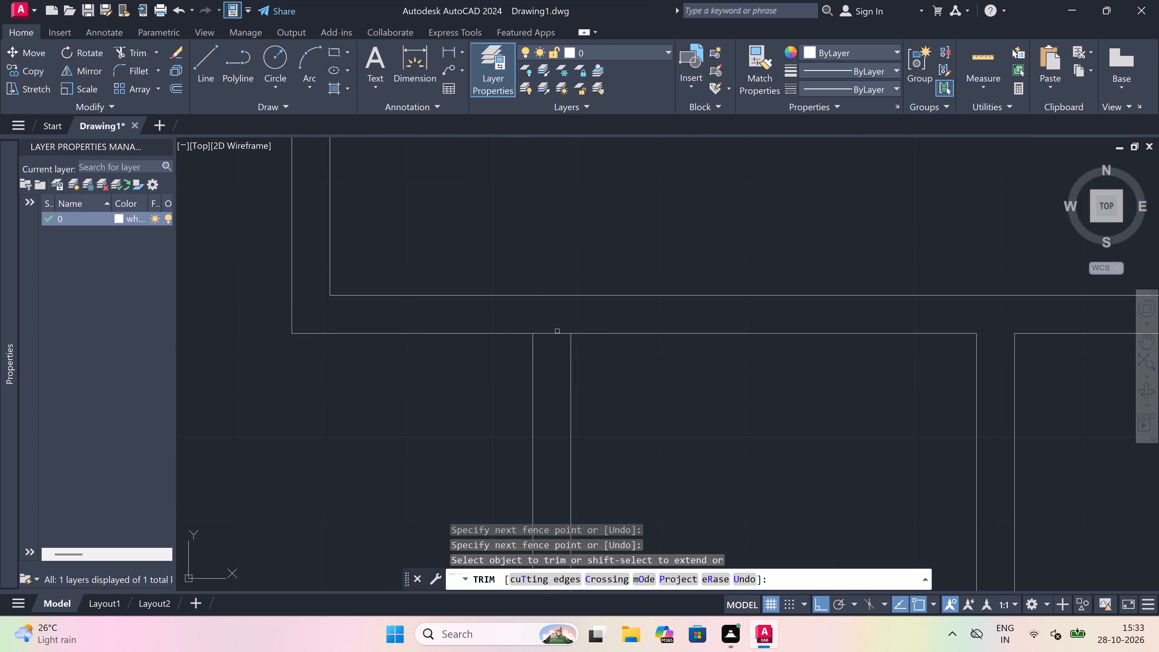
{"action": "left_click", "coordinate": [551, 335]}
{"action": "scroll", "coordinate": [409, 363], "scroll_direction": "down", "scroll_amount": 4}
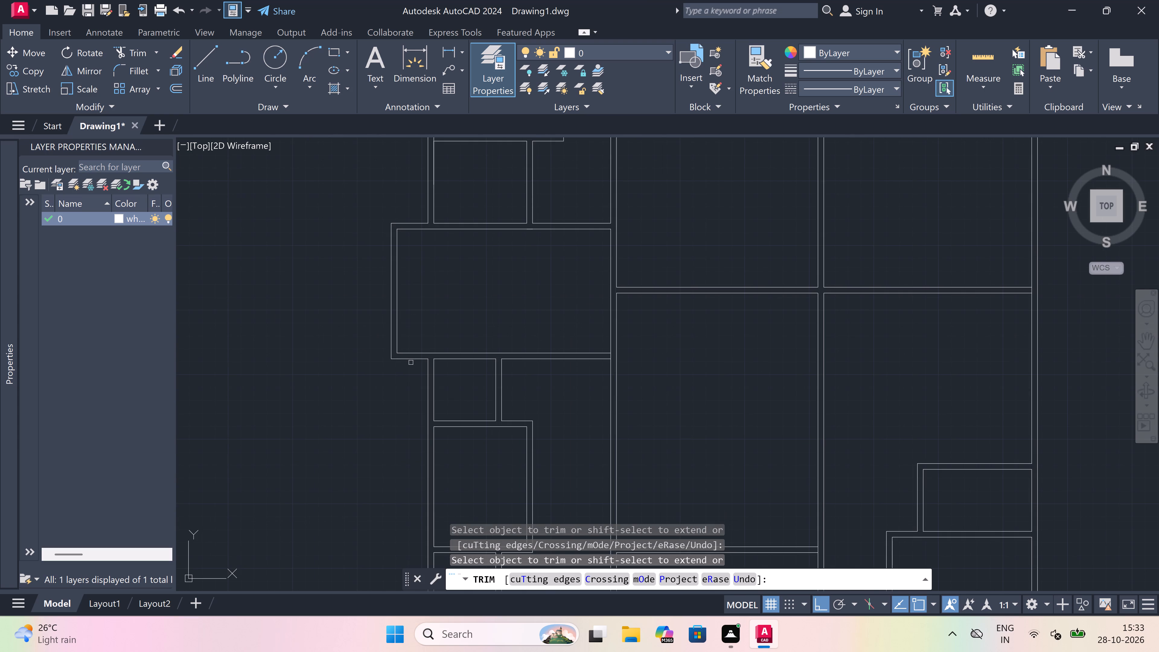
{"action": "key", "text": "Escape"}
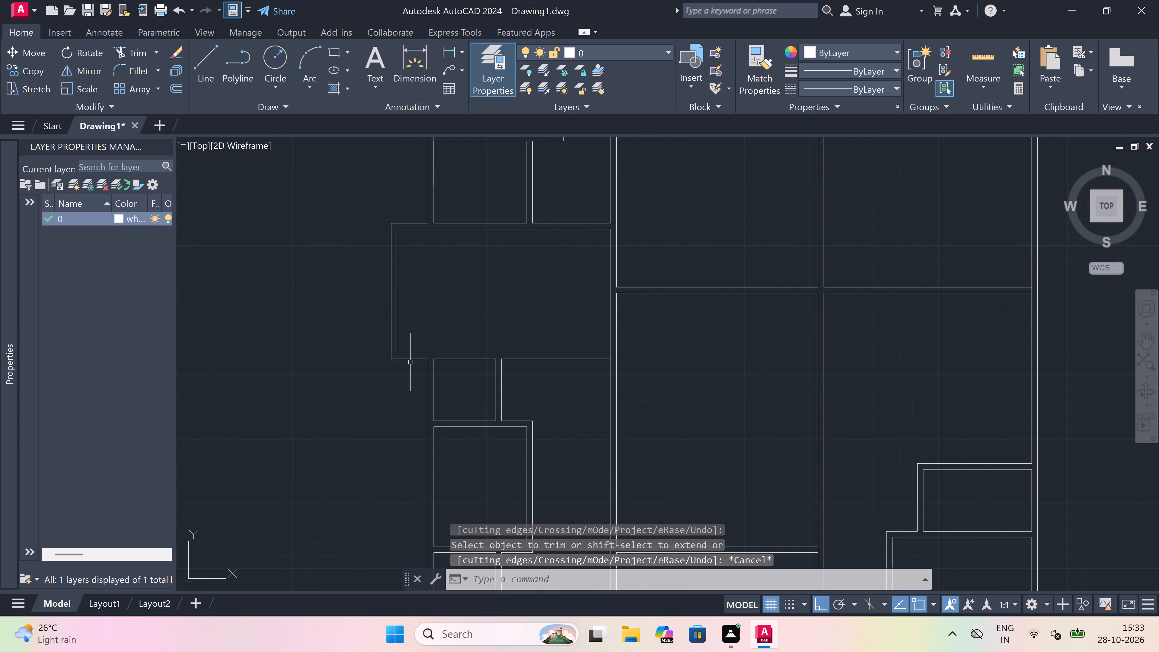
Examine the overall floor plan and the stacked rooms in the upper half of the right column.
{"action": "scroll", "coordinate": [410, 361], "scroll_direction": "down", "scroll_amount": 1}
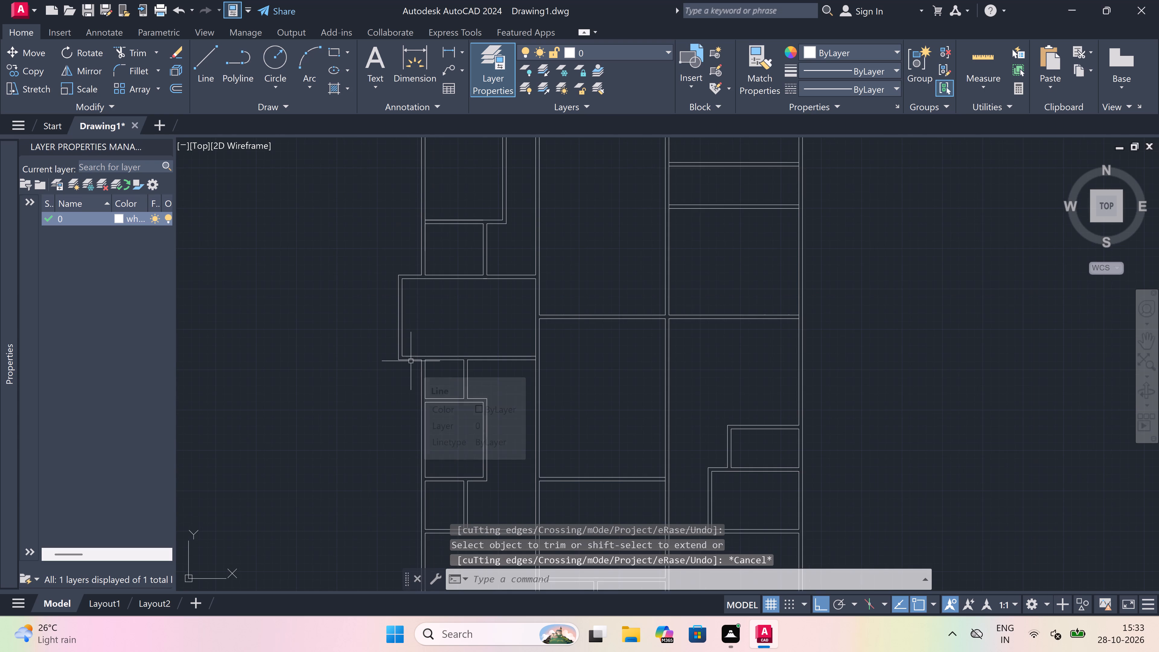
{"action": "scroll", "coordinate": [412, 359], "scroll_direction": "down", "scroll_amount": 1}
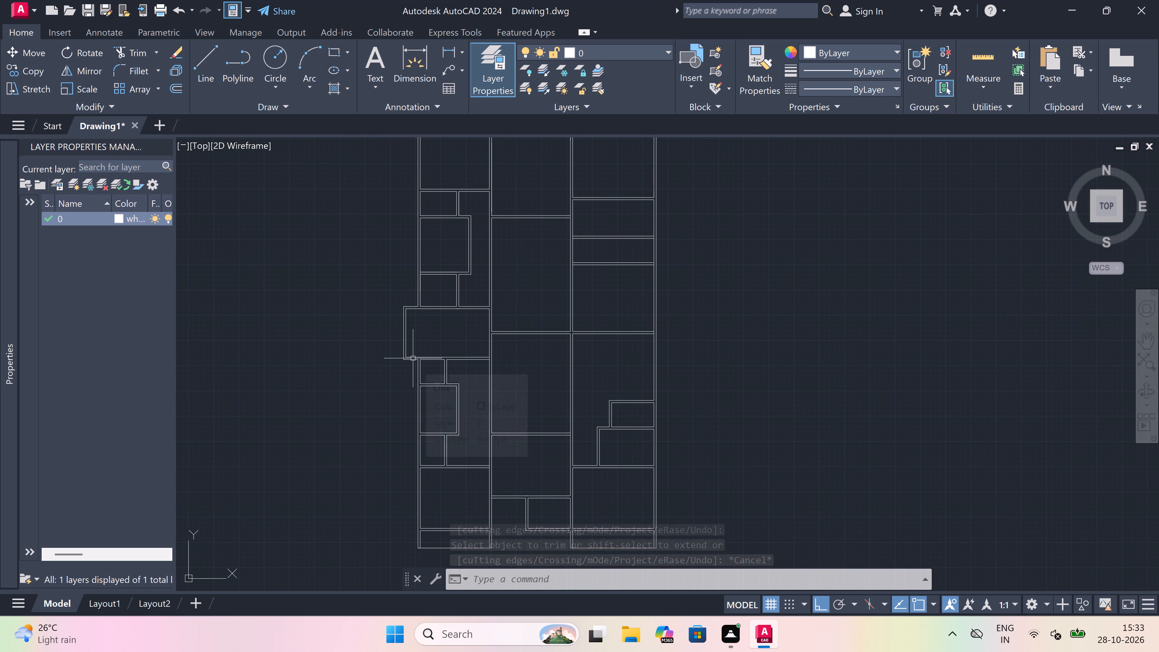
{"action": "scroll", "coordinate": [413, 358], "scroll_direction": "down", "scroll_amount": 1}
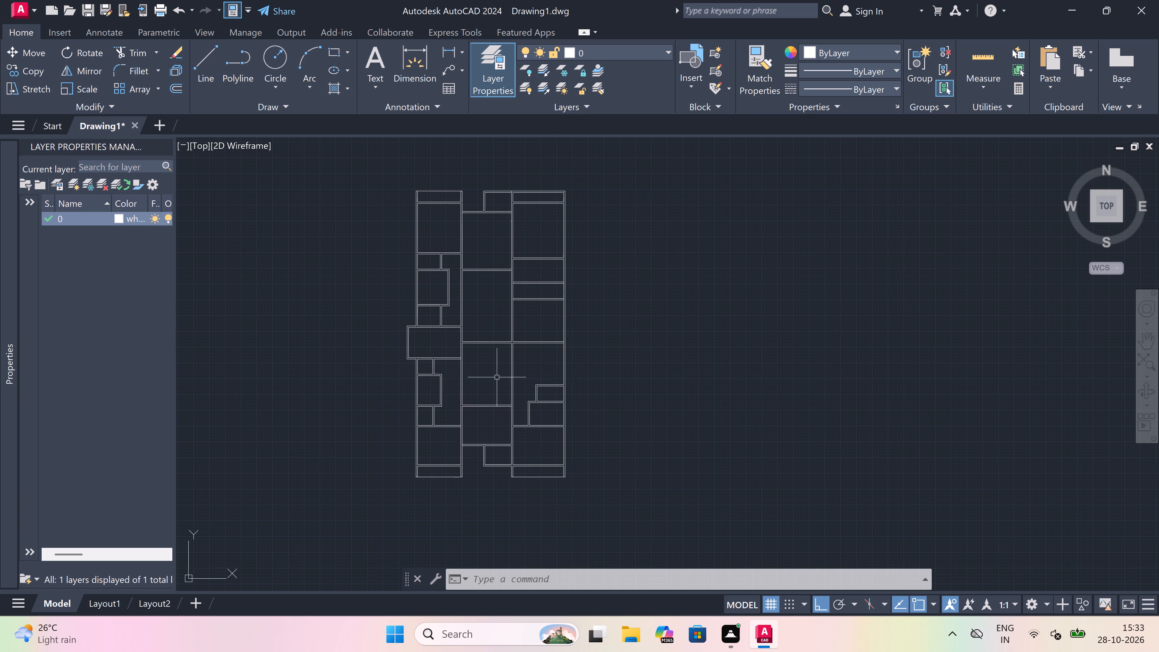
{"action": "scroll", "coordinate": [445, 318], "scroll_direction": "up", "scroll_amount": 2}
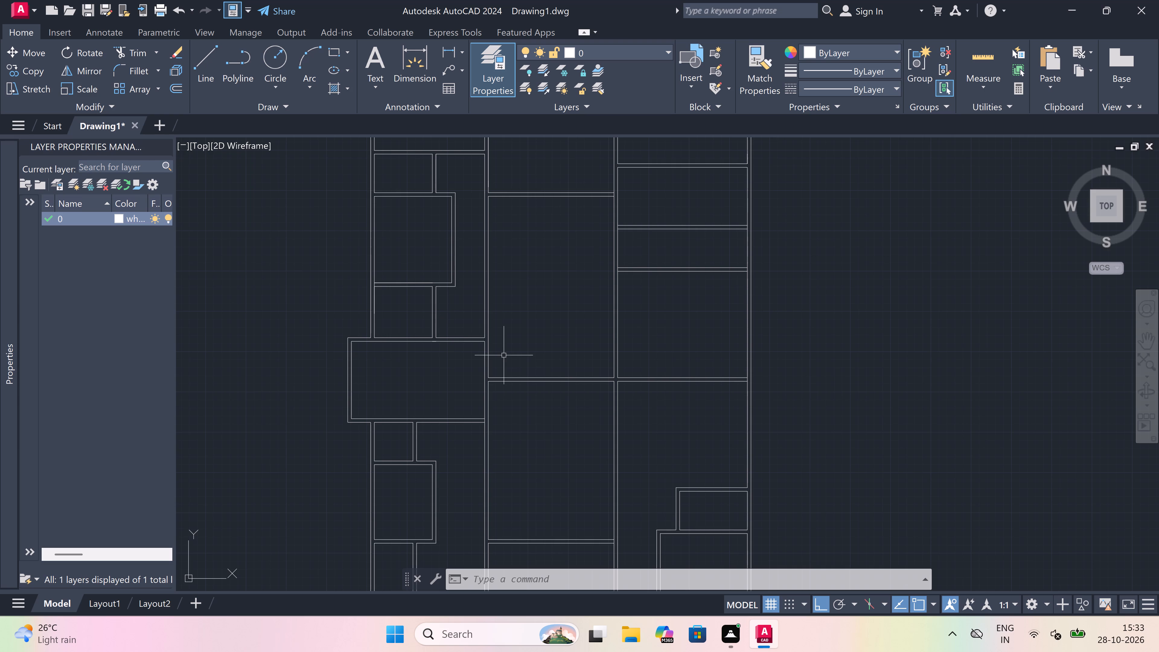
{"action": "scroll", "coordinate": [522, 393], "scroll_direction": "down", "scroll_amount": 3}
{"action": "scroll", "coordinate": [520, 334], "scroll_direction": "up", "scroll_amount": 3}
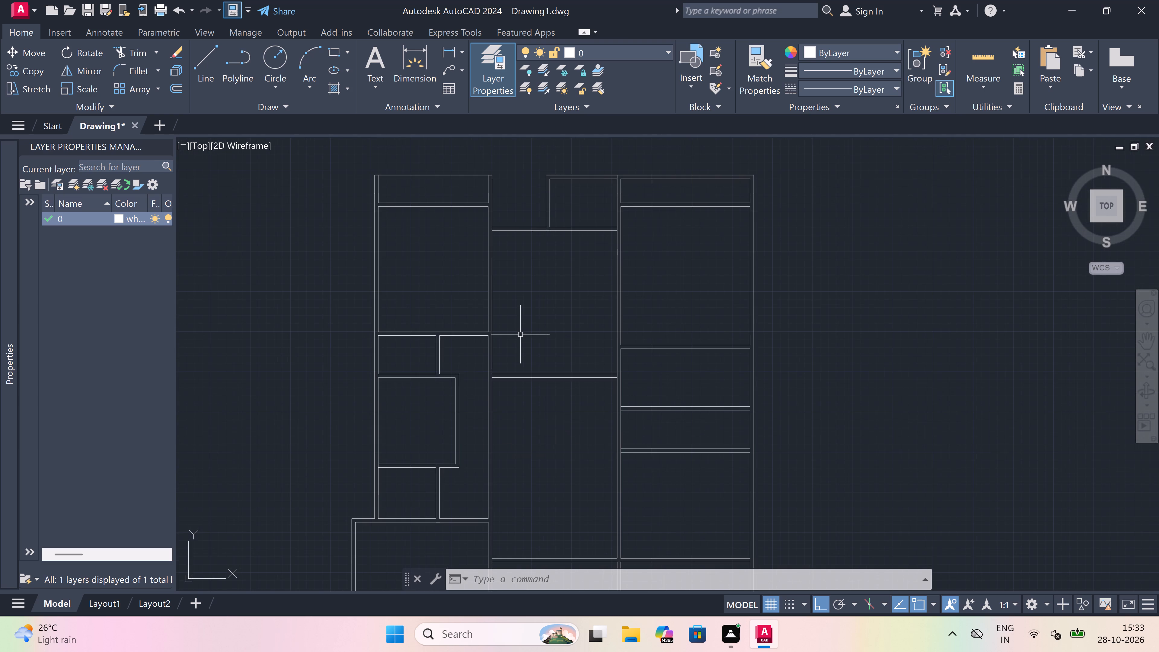
{"action": "scroll", "coordinate": [521, 329], "scroll_direction": "down", "scroll_amount": 2}
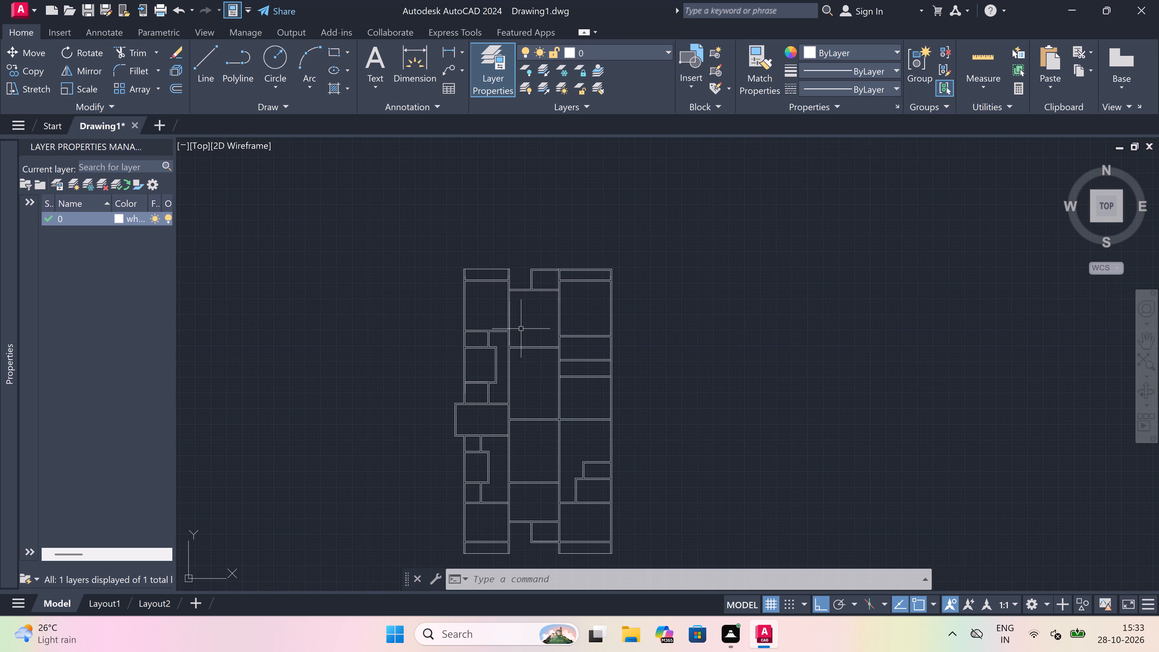
{"action": "scroll", "coordinate": [647, 344], "scroll_direction": "up", "scroll_amount": 2}
{"action": "scroll", "coordinate": [502, 331], "scroll_direction": "up", "scroll_amount": 1}
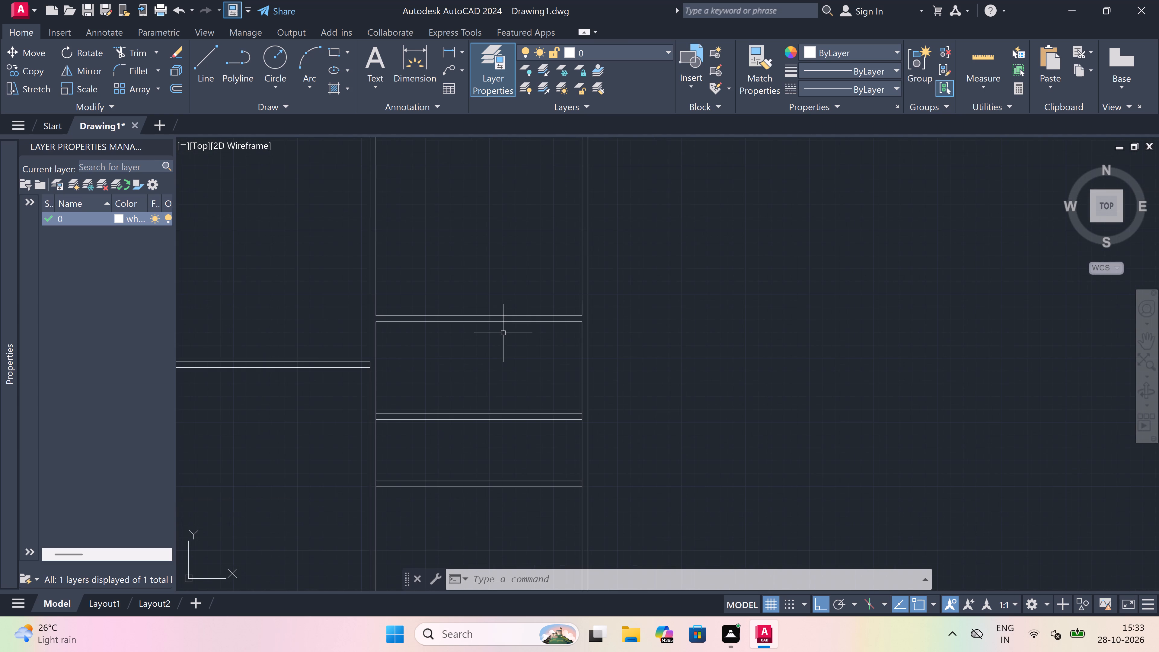
Offset the inner face of the right column's outer wall 9' inward to mark a vertical partition face.
{"action": "type", "text": "o"}
{"action": "key", "text": "space"}
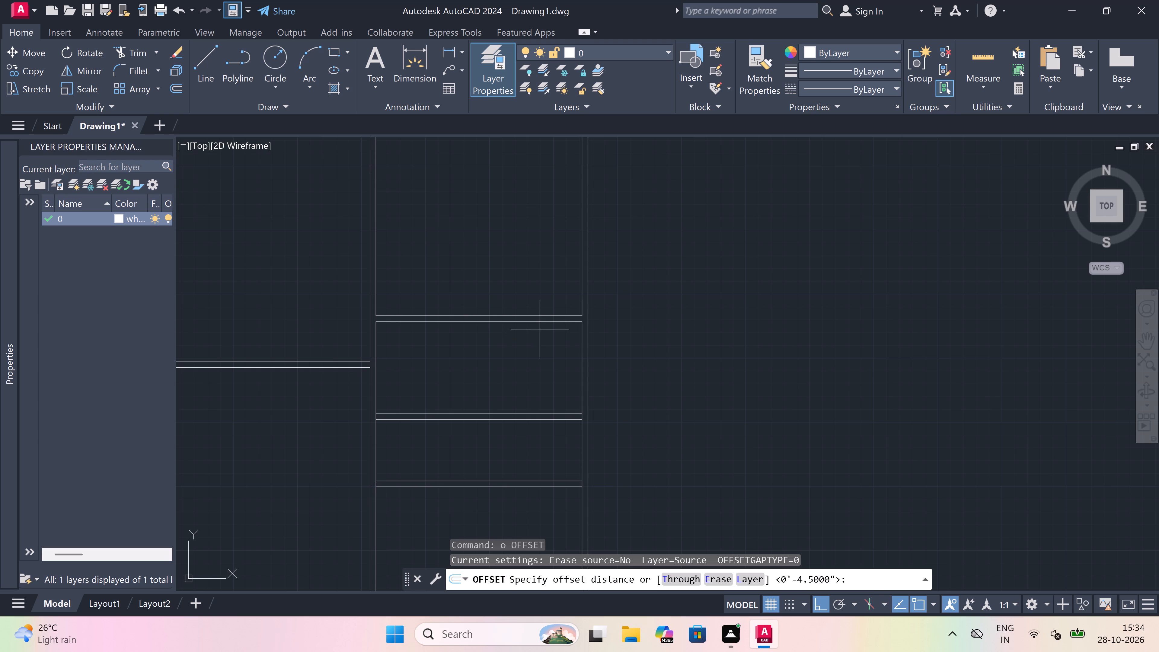
{"action": "left_click", "coordinate": [582, 349]}
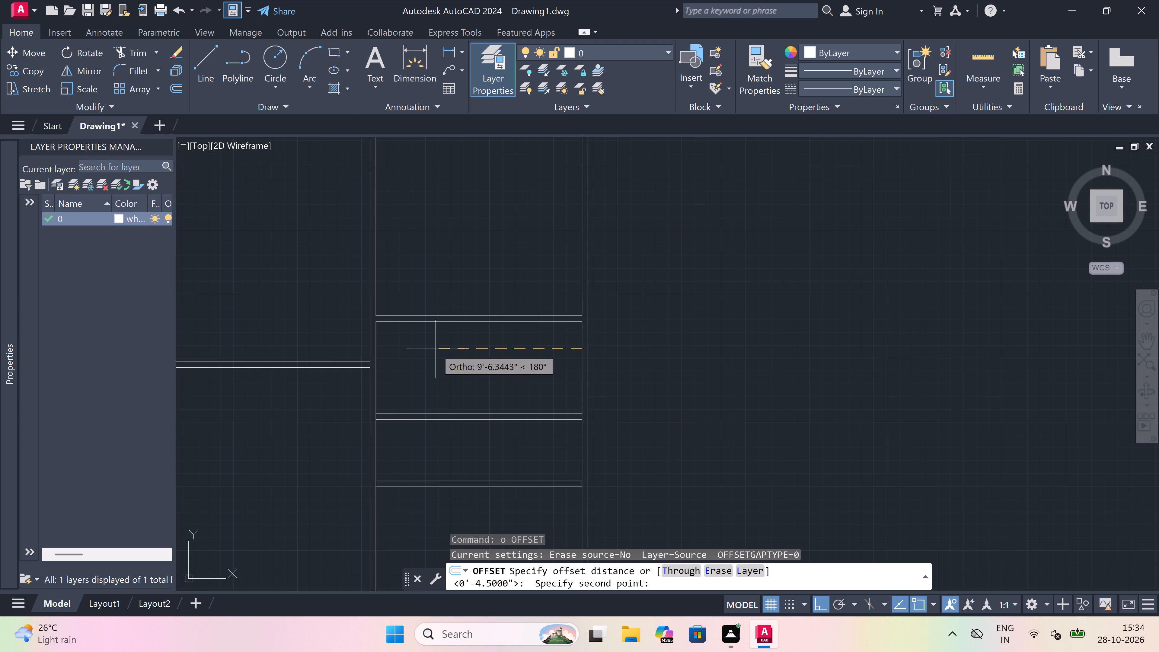
{"action": "type", "text": "9'"}
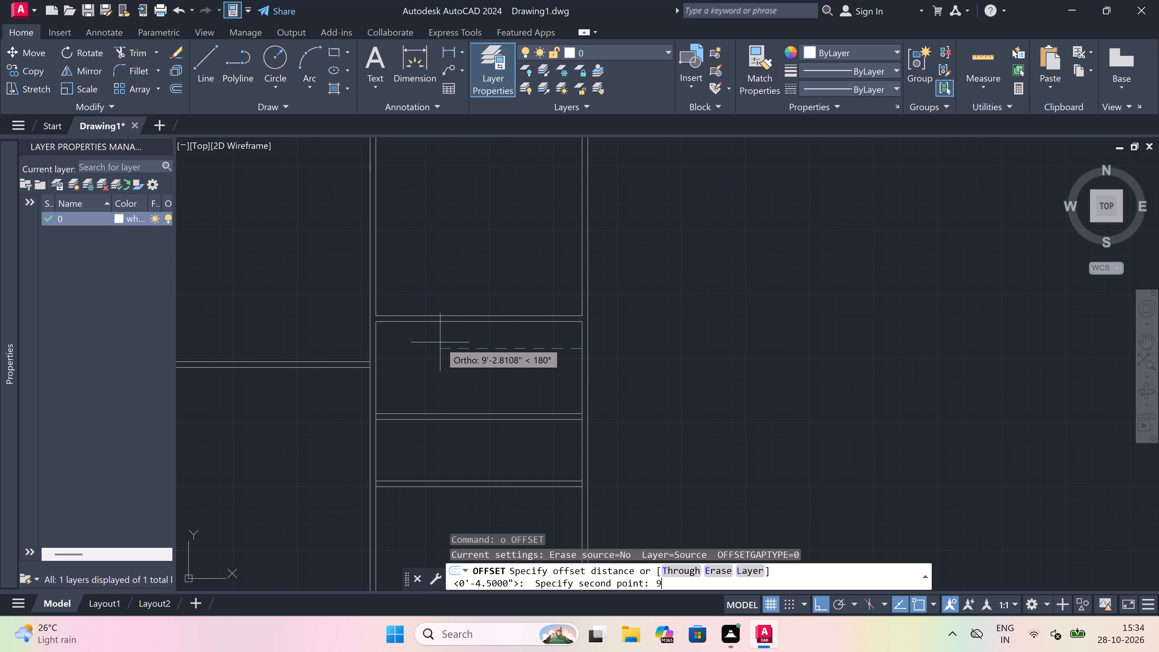
{"action": "key", "text": "space"}
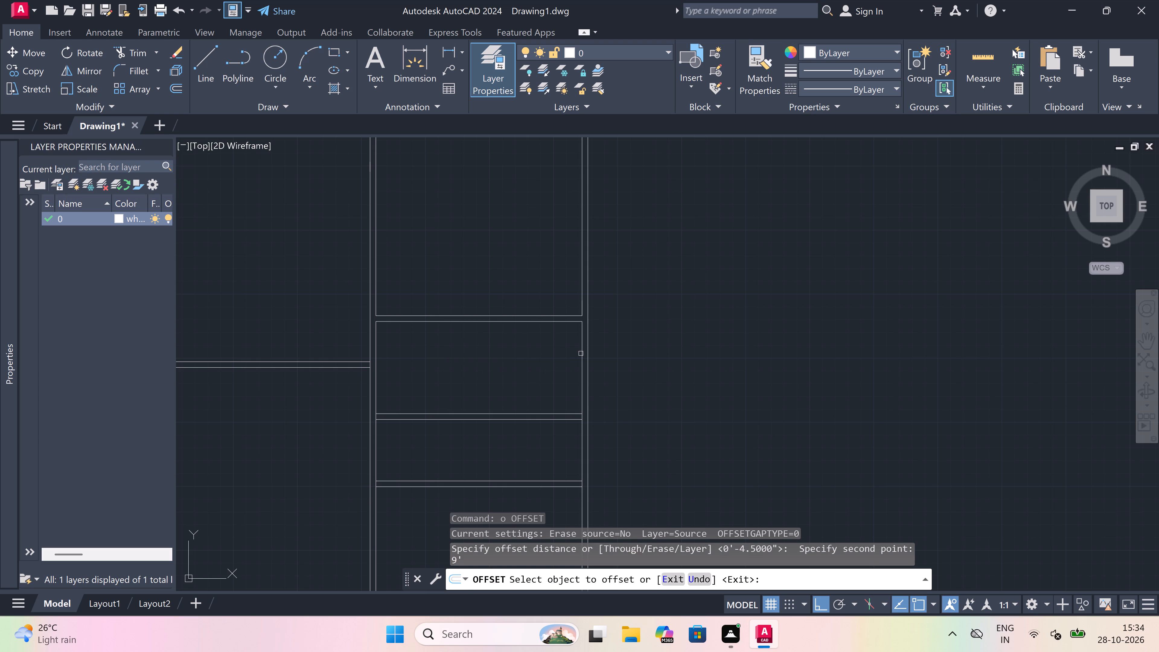
{"action": "left_click_drag", "start_coordinate": [579, 356], "coordinate": [569, 357]}
{"action": "left_click", "coordinate": [508, 375]}
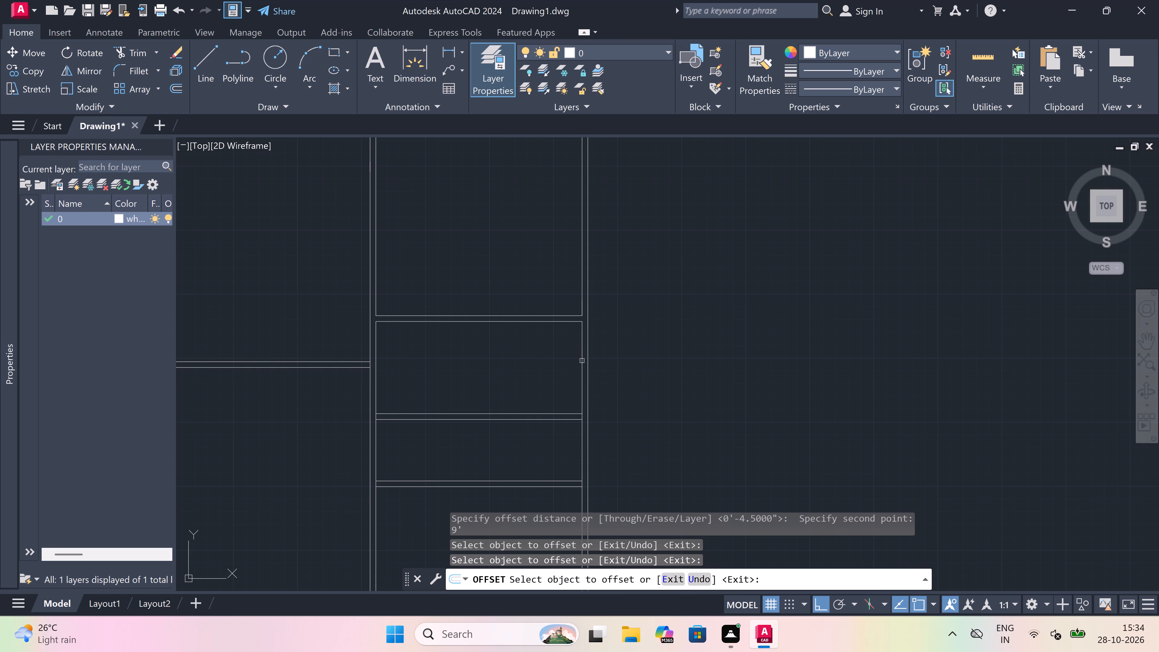
{"action": "left_click_drag", "start_coordinate": [582, 361], "coordinate": [563, 365]}
{"action": "left_click", "coordinate": [533, 371]}
{"action": "key", "text": "Escape"}
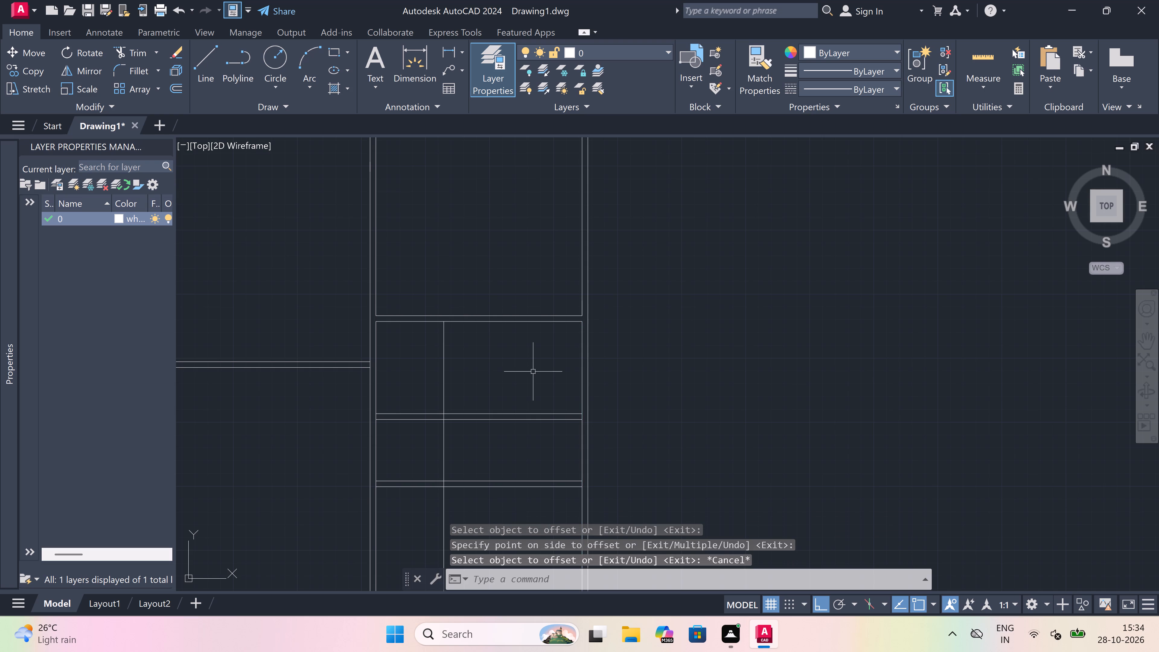
Offset the new vertical partition line 4.5" toward the middle column to form the partition's second face.
{"action": "key", "text": "space"}
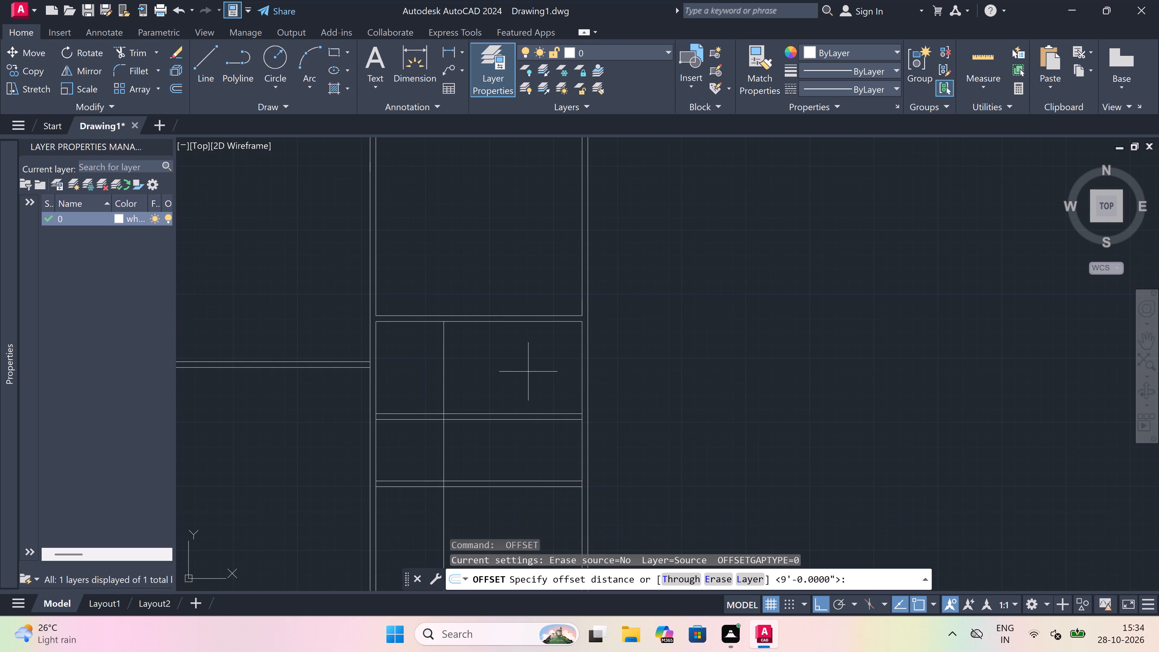
{"action": "left_click", "coordinate": [442, 359]}
{"action": "scroll", "coordinate": [416, 352], "scroll_direction": "up", "scroll_amount": 2}
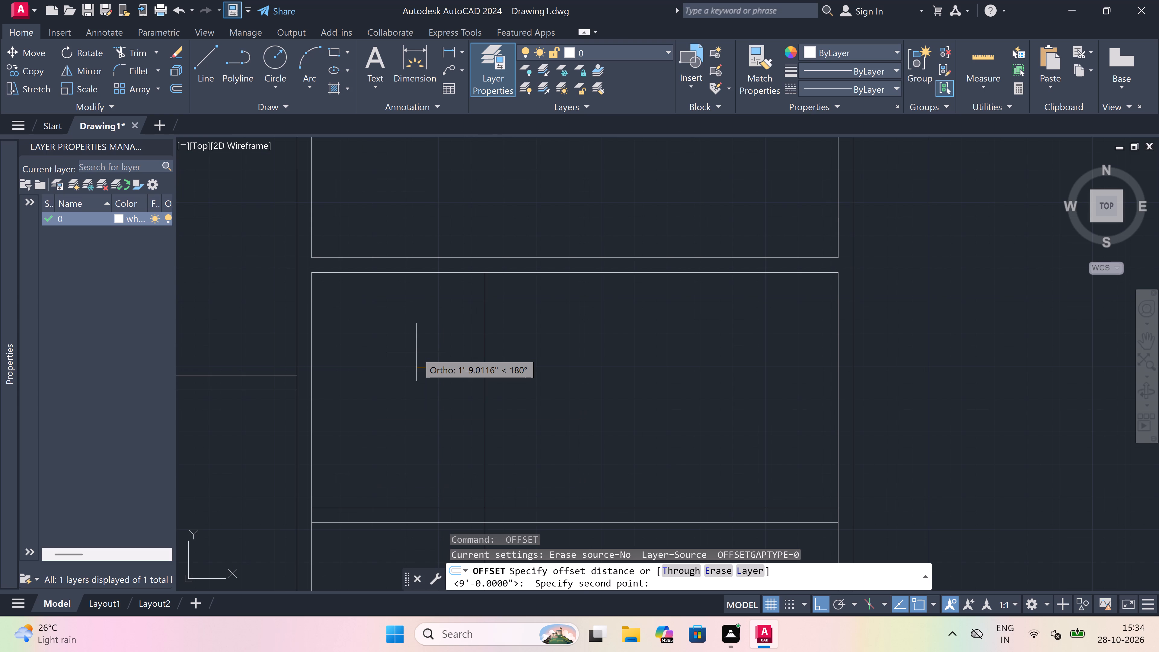
{"action": "type", "text": "4.5"}
{"action": "type", "text": "\""}
{"action": "key", "text": "space"}
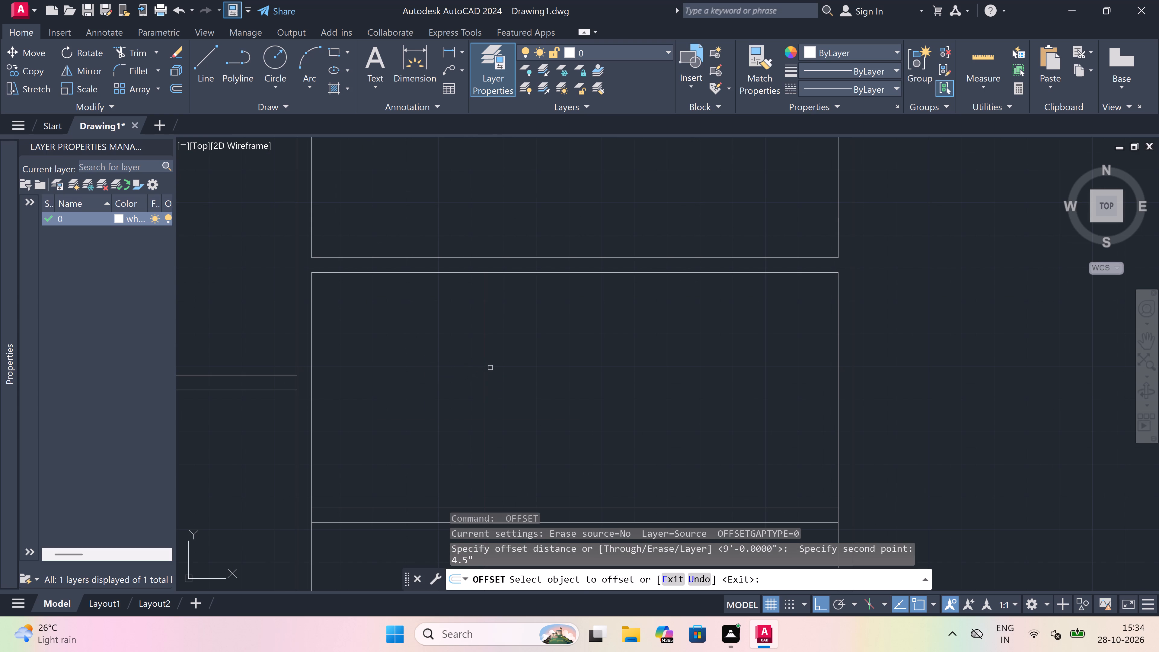
{"action": "left_click_drag", "start_coordinate": [484, 363], "coordinate": [474, 359]}
{"action": "left_click", "coordinate": [454, 356]}
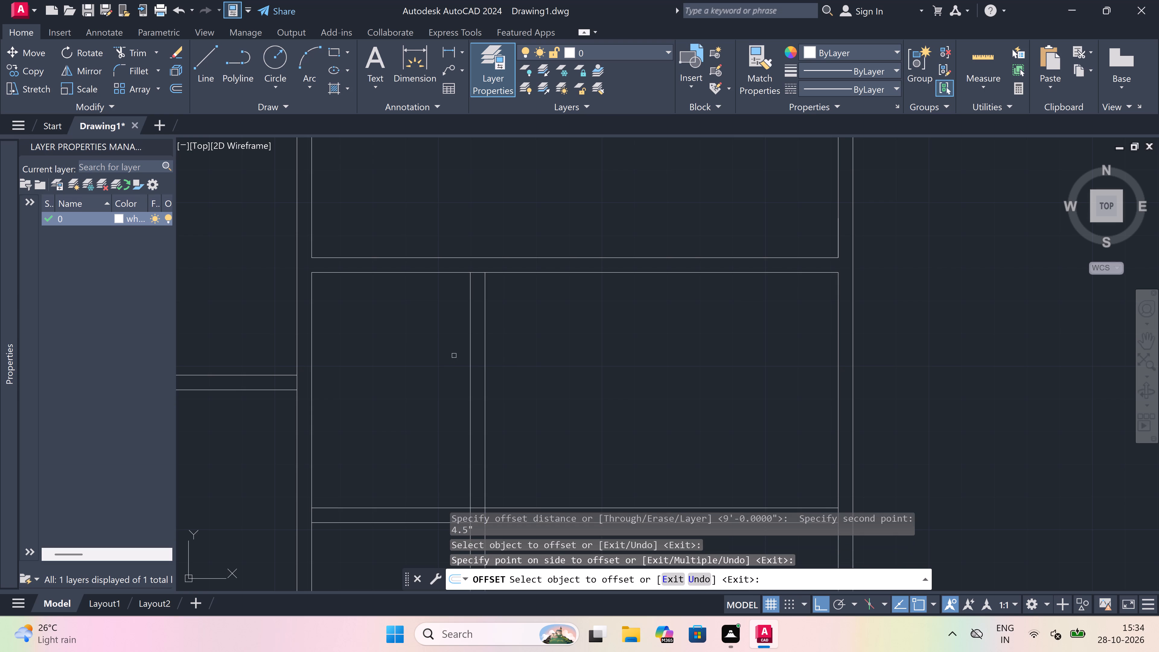
{"action": "key", "text": "Escape"}
Offset the inner face of the right column's outer wall 7' inward to mark another vertical partition face.
{"action": "key", "text": "space"}
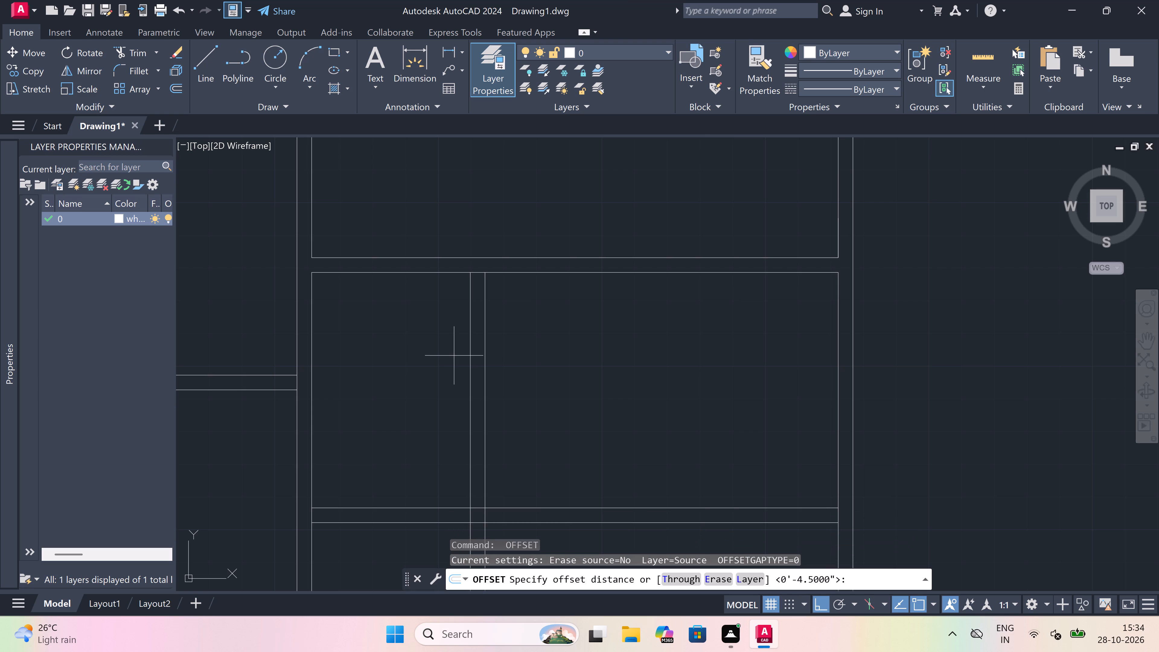
{"action": "scroll", "coordinate": [454, 354], "scroll_direction": "down", "scroll_amount": 2}
{"action": "scroll", "coordinate": [549, 407], "scroll_direction": "down", "scroll_amount": 1}
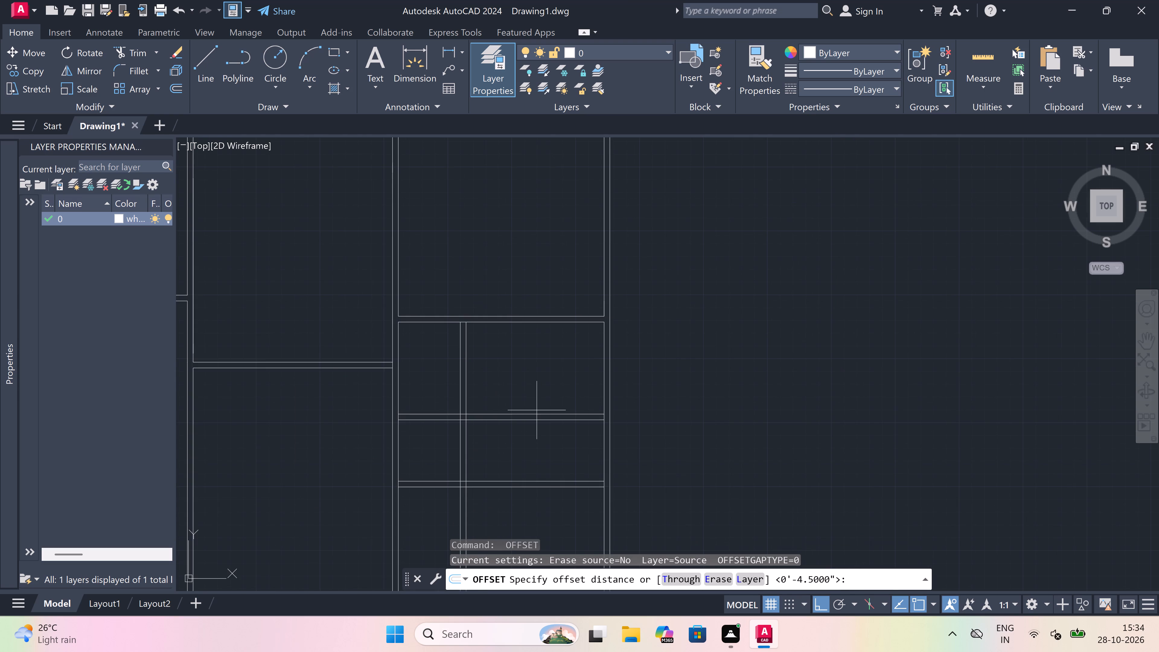
{"action": "scroll", "coordinate": [549, 410], "scroll_direction": "down", "scroll_amount": 2}
{"action": "scroll", "coordinate": [562, 426], "scroll_direction": "up", "scroll_amount": 2}
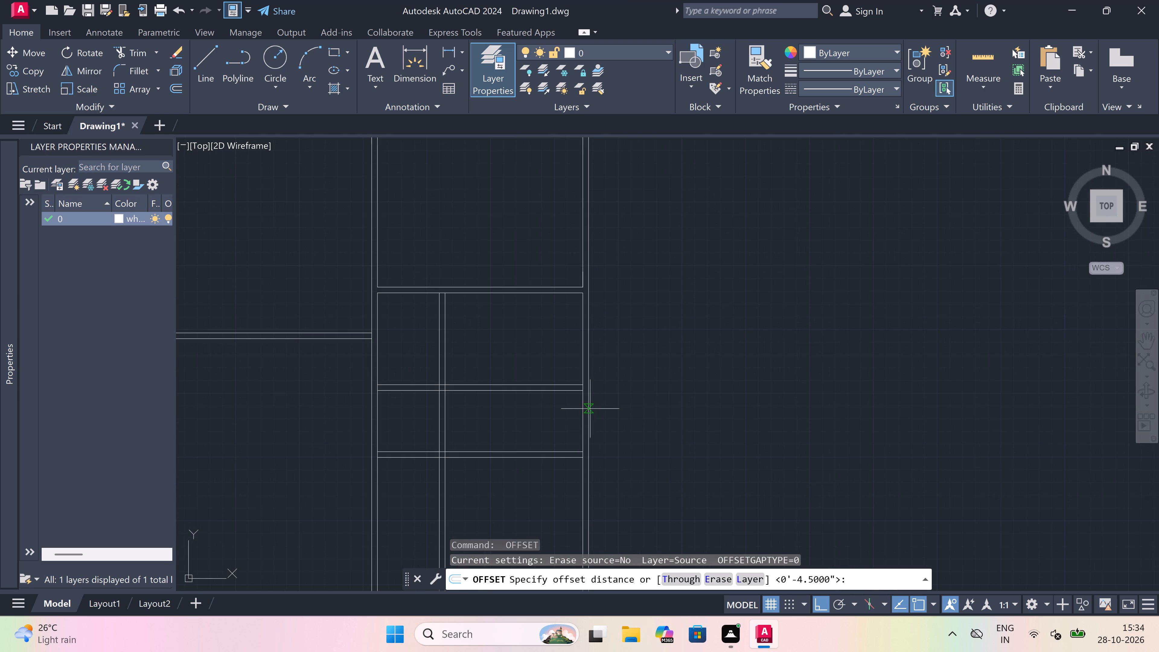
{"action": "left_click", "coordinate": [577, 410]}
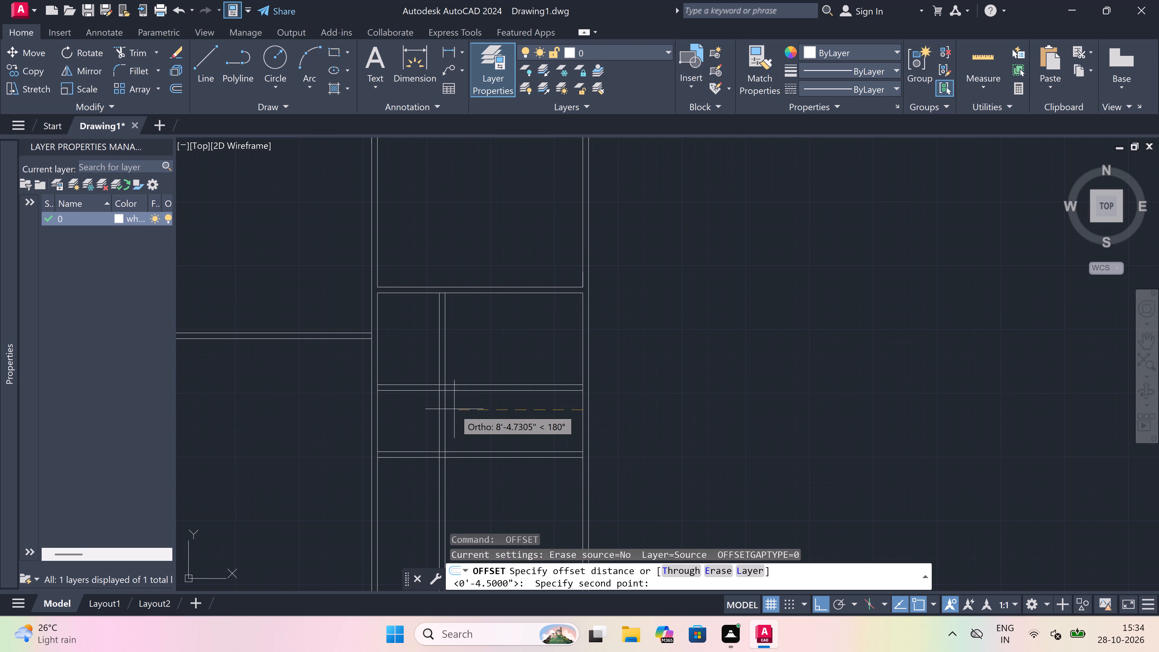
{"action": "key", "text": "7"}
{"action": "type", "text": "'"}
{"action": "key", "text": "space"}
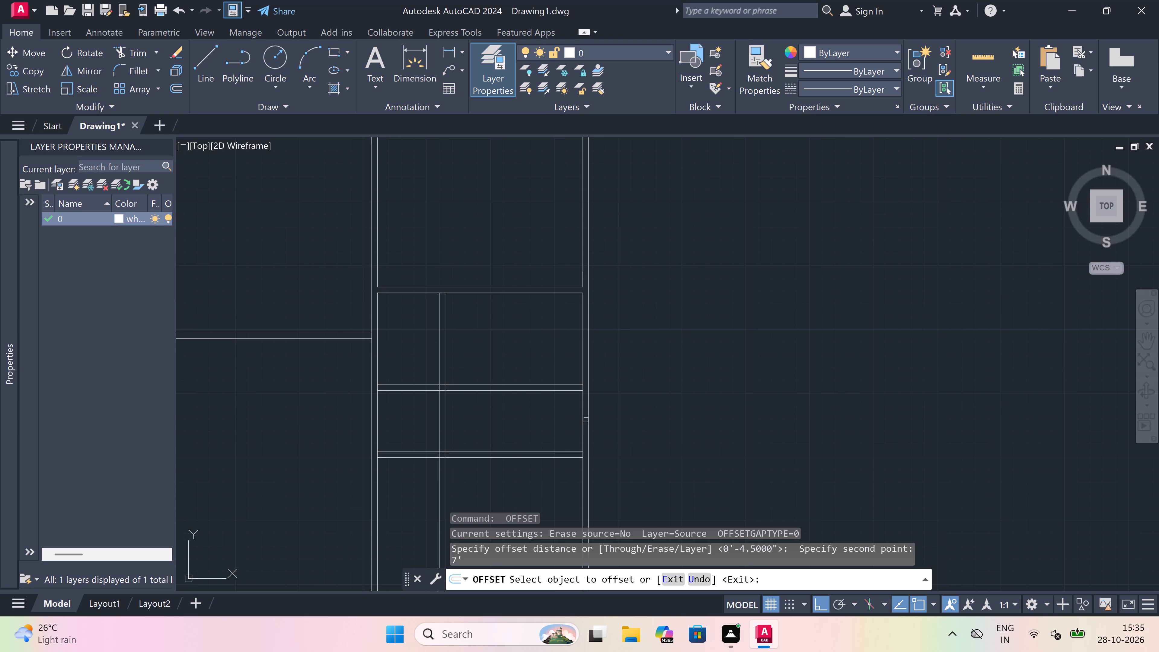
{"action": "left_click_drag", "start_coordinate": [582, 418], "coordinate": [576, 418]}
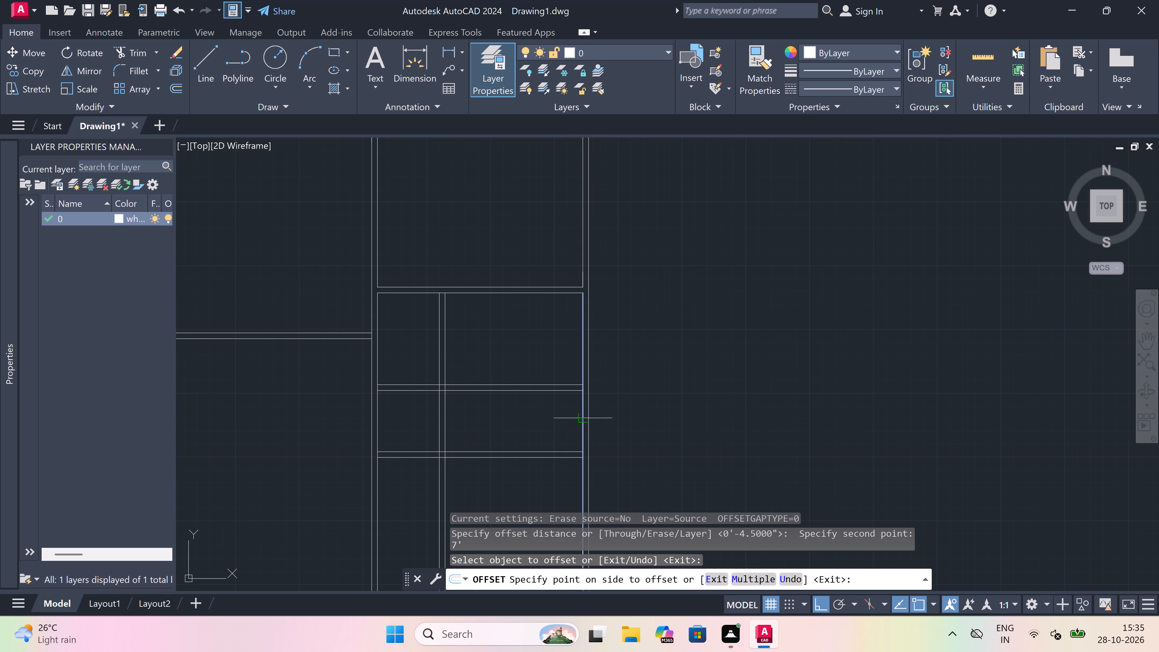
{"action": "left_click", "coordinate": [496, 433]}
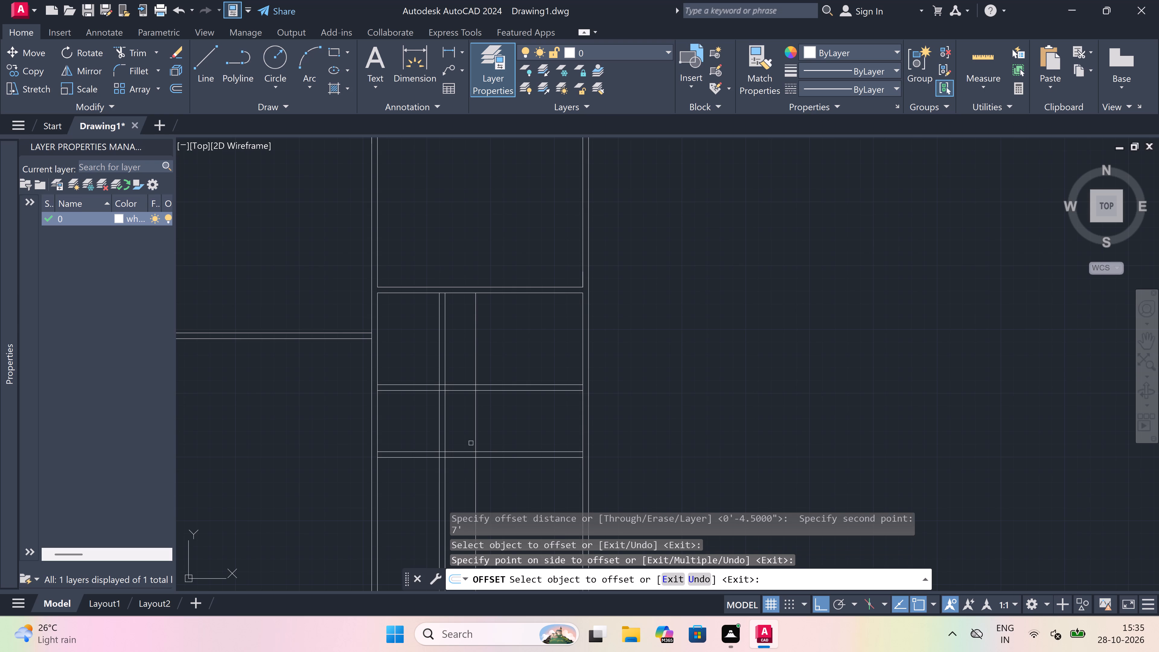
{"action": "key", "text": "Escape"}
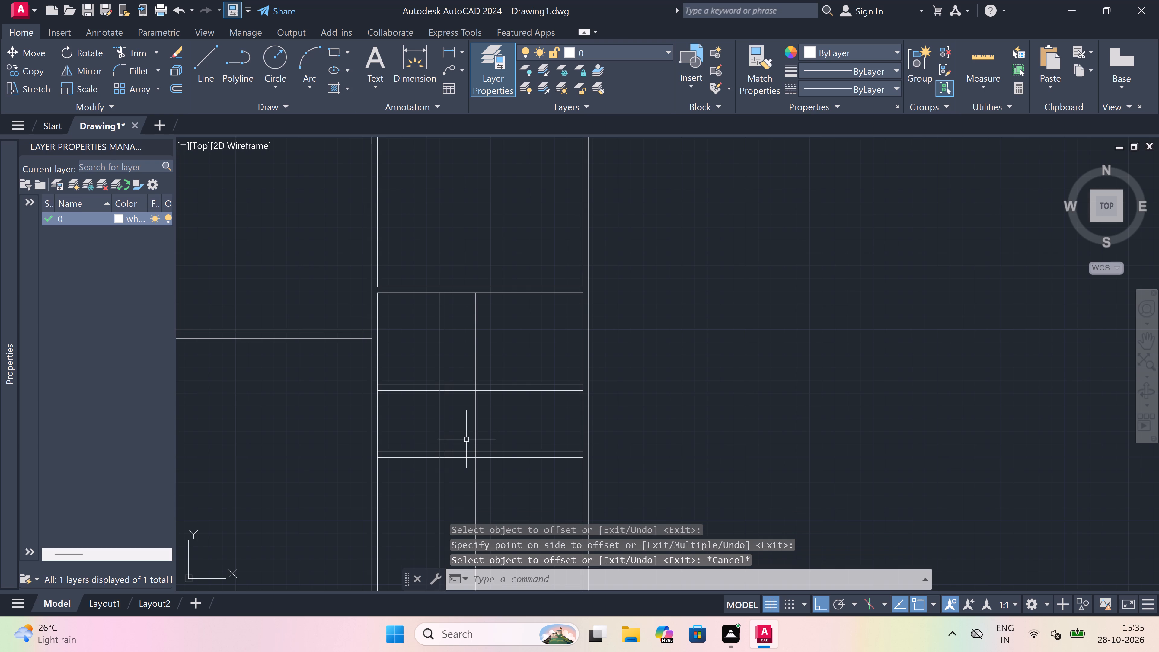
Offset the 7' partition line 4.5" toward the middle column to form the partition's second face.
{"action": "key", "text": "space"}
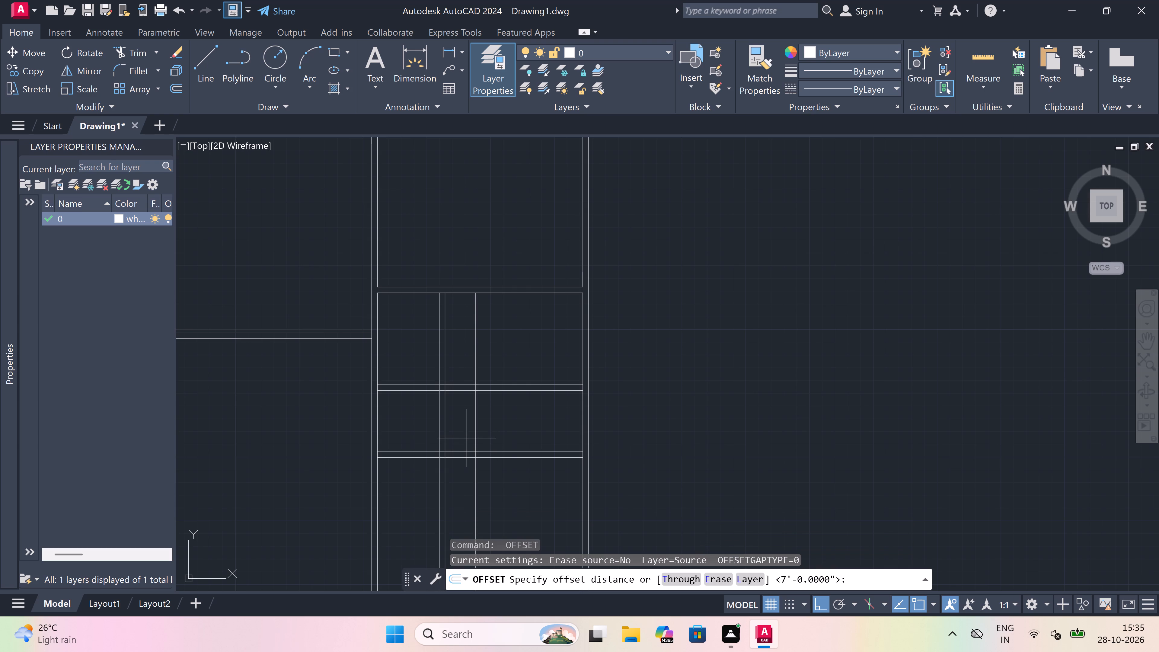
{"action": "scroll", "coordinate": [468, 433], "scroll_direction": "up", "scroll_amount": 2}
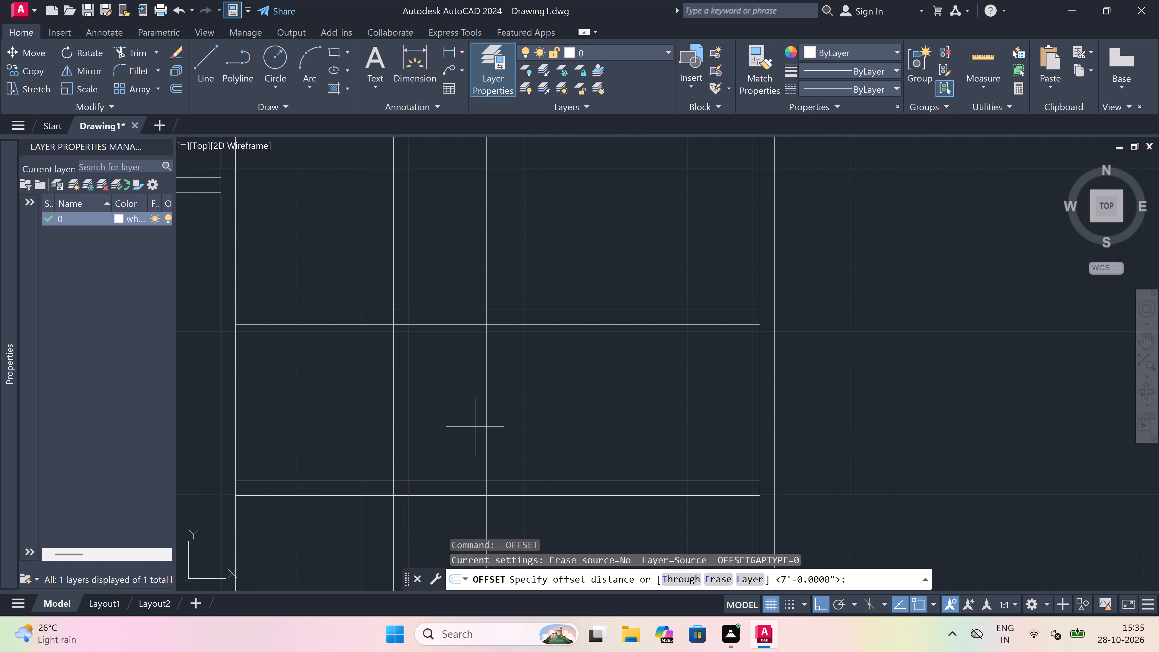
{"action": "left_click_drag", "start_coordinate": [486, 423], "coordinate": [482, 423]}
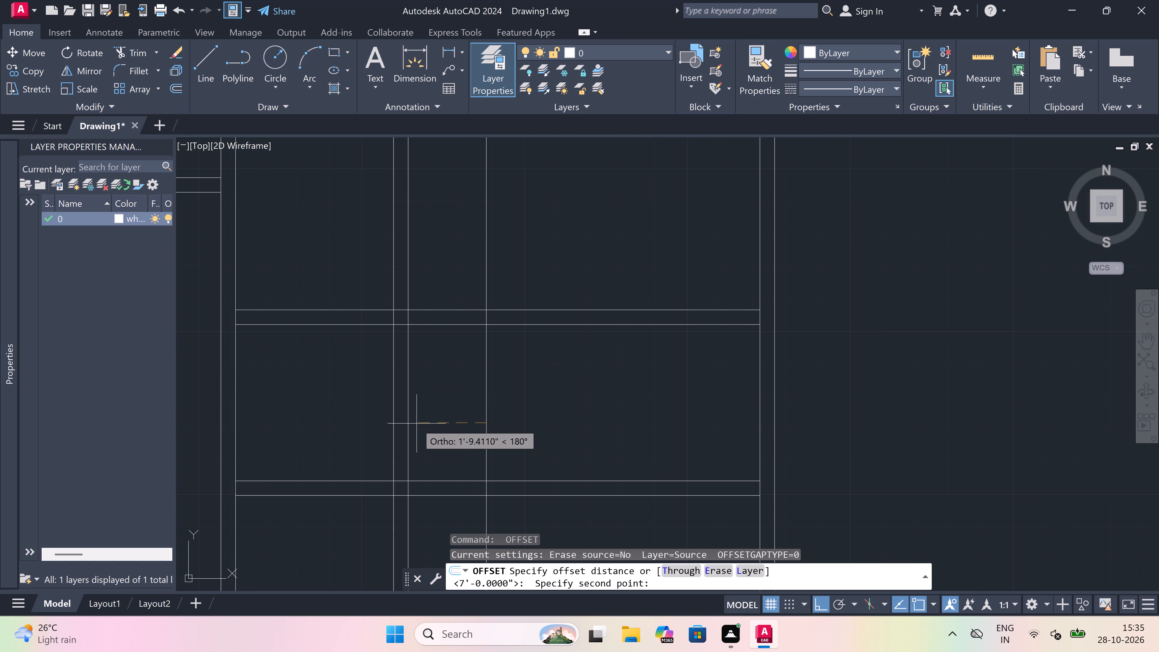
{"action": "type", "text": "4.5"}
{"action": "type", "text": "\""}
{"action": "key", "text": "space"}
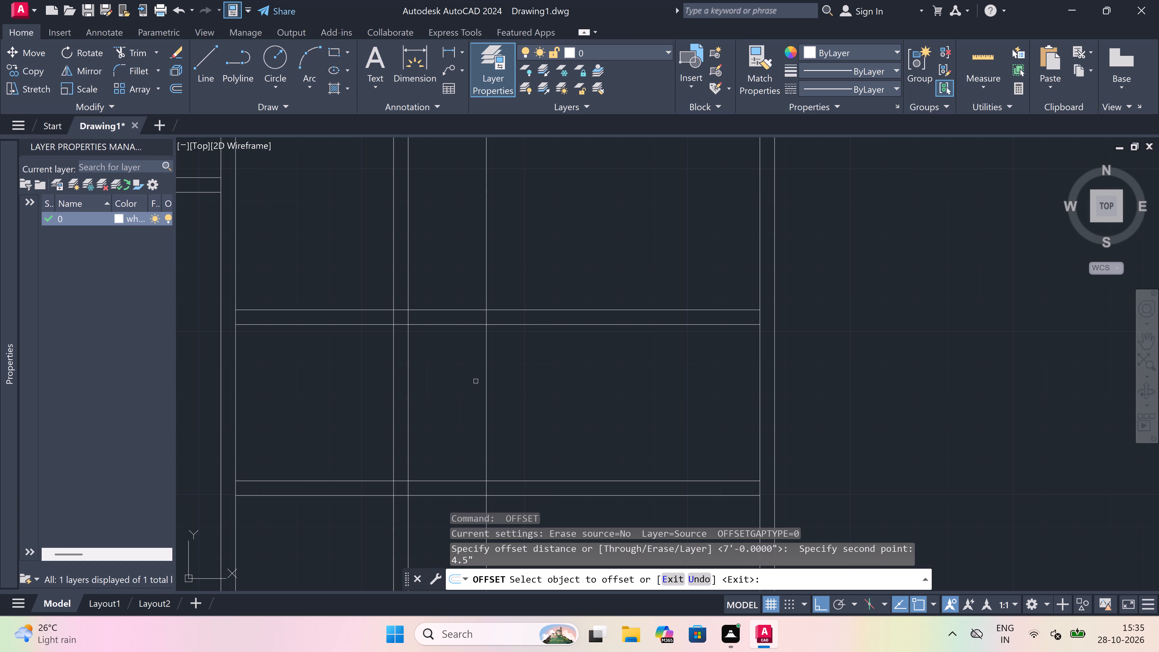
{"action": "left_click_drag", "start_coordinate": [485, 377], "coordinate": [461, 377]}
{"action": "left_click", "coordinate": [417, 385]}
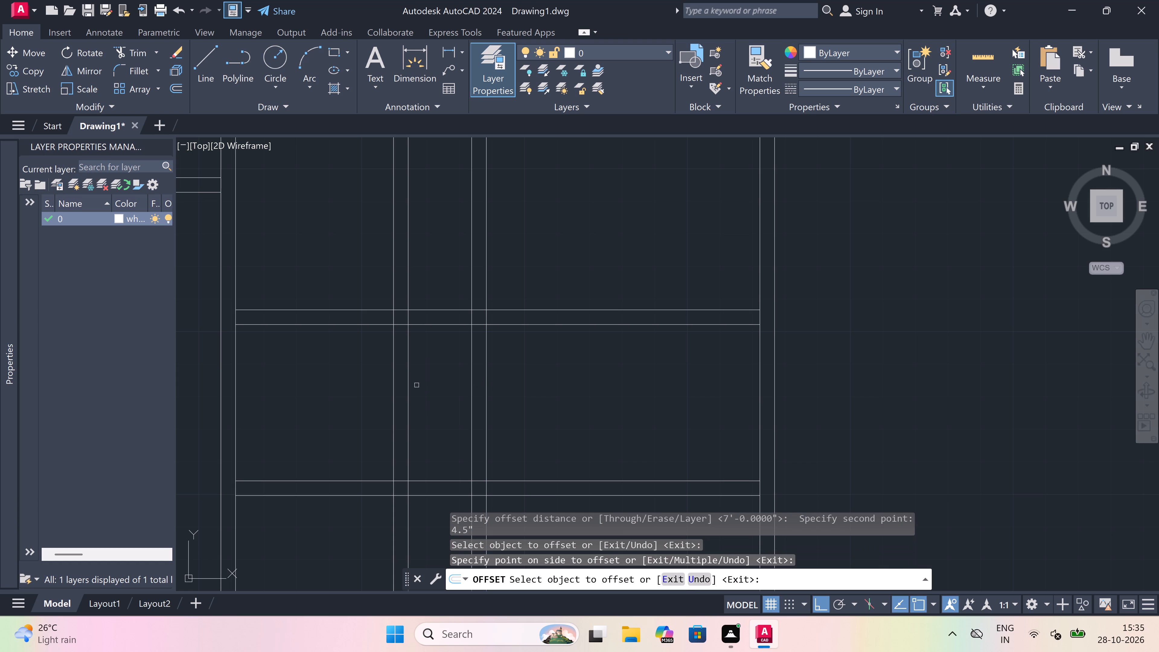
{"action": "key", "text": "Escape"}
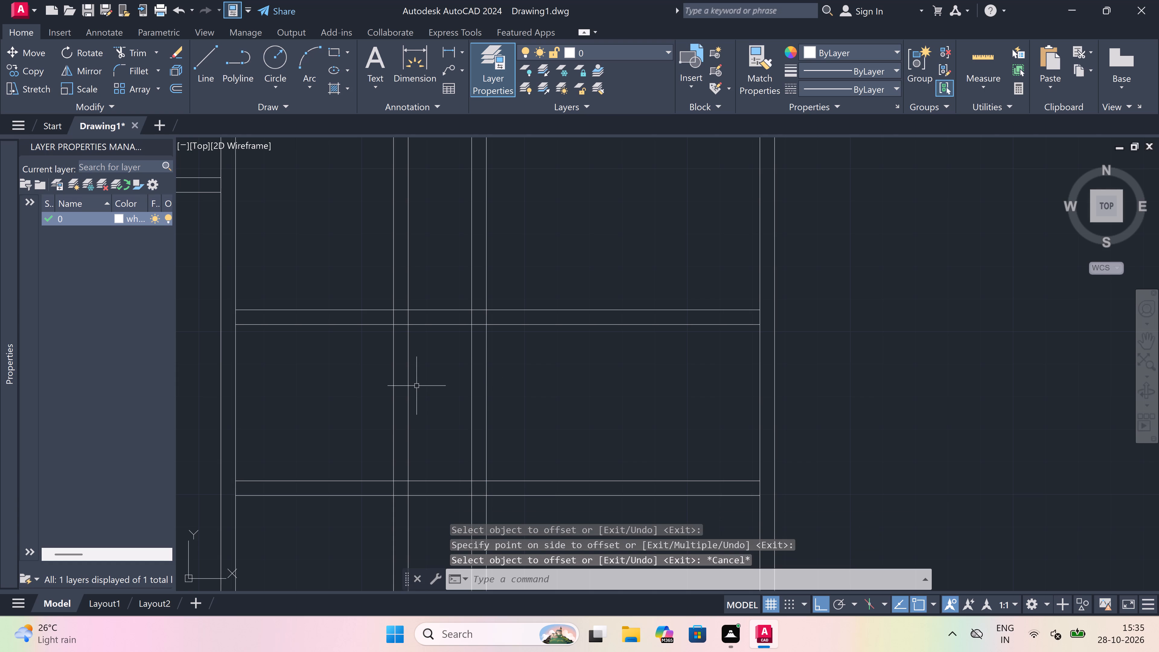
Trim both lines of the 7' partition above the short middle room, back to the lower face of that room's upper wall.
{"action": "scroll", "coordinate": [417, 386], "scroll_direction": "down", "scroll_amount": 5}
{"action": "scroll", "coordinate": [419, 386], "scroll_direction": "up", "scroll_amount": 1}
{"action": "scroll", "coordinate": [420, 386], "scroll_direction": "down", "scroll_amount": 1}
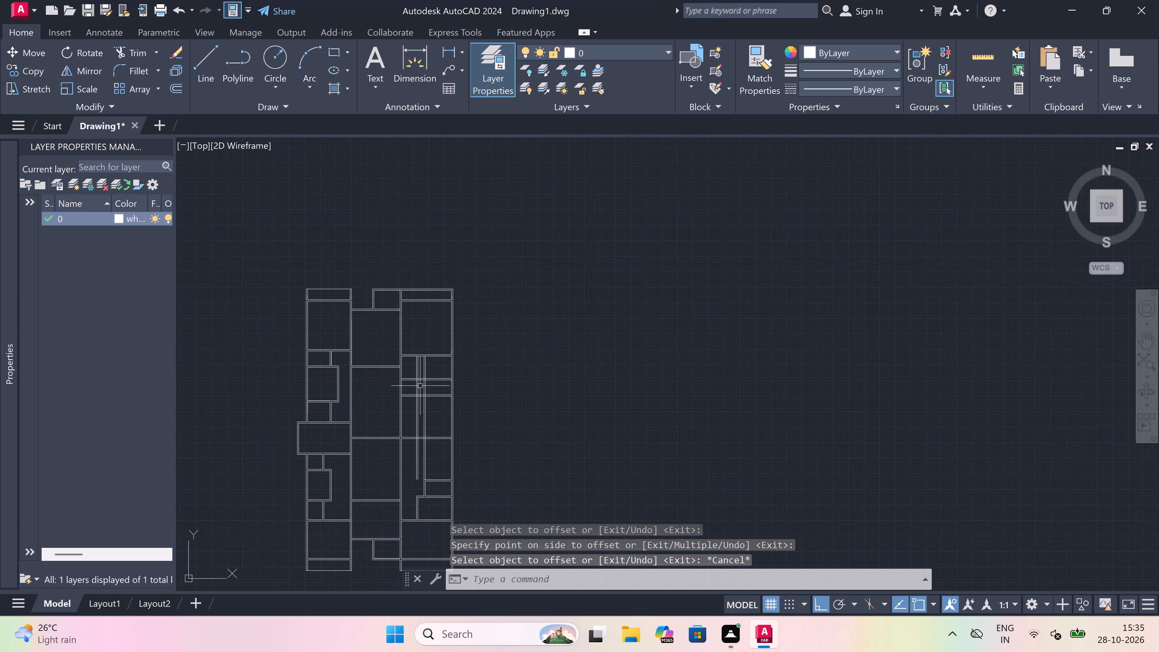
{"action": "scroll", "coordinate": [412, 430], "scroll_direction": "up", "scroll_amount": 1}
{"action": "scroll", "coordinate": [417, 427], "scroll_direction": "down", "scroll_amount": 1}
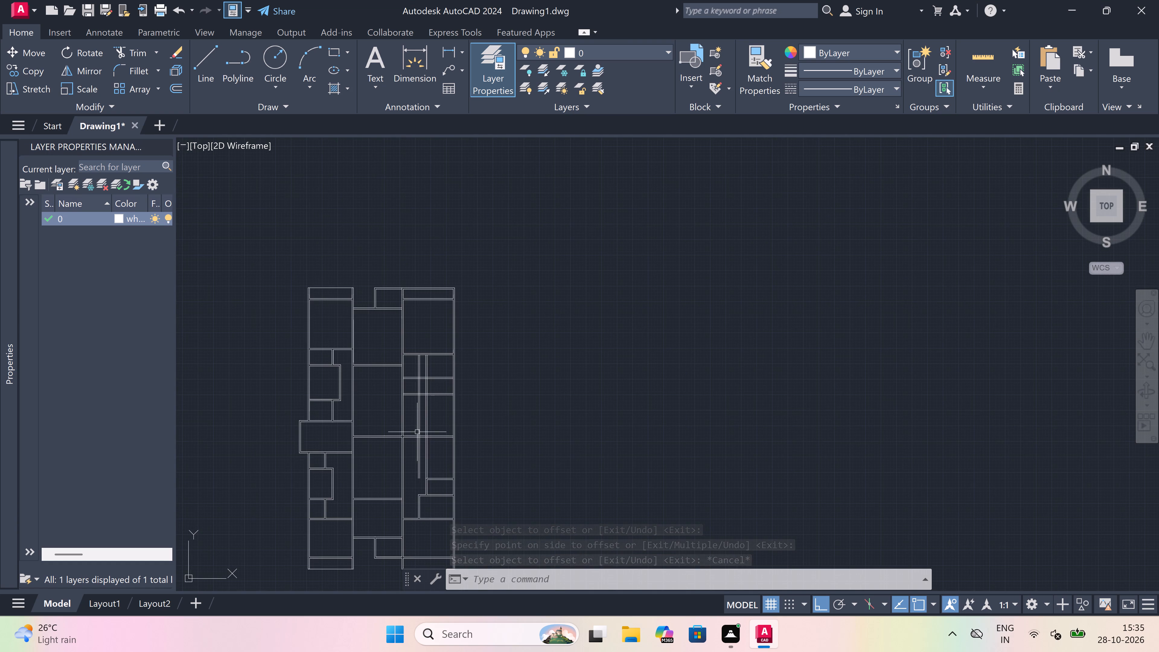
{"action": "scroll", "coordinate": [417, 450], "scroll_direction": "up", "scroll_amount": 1}
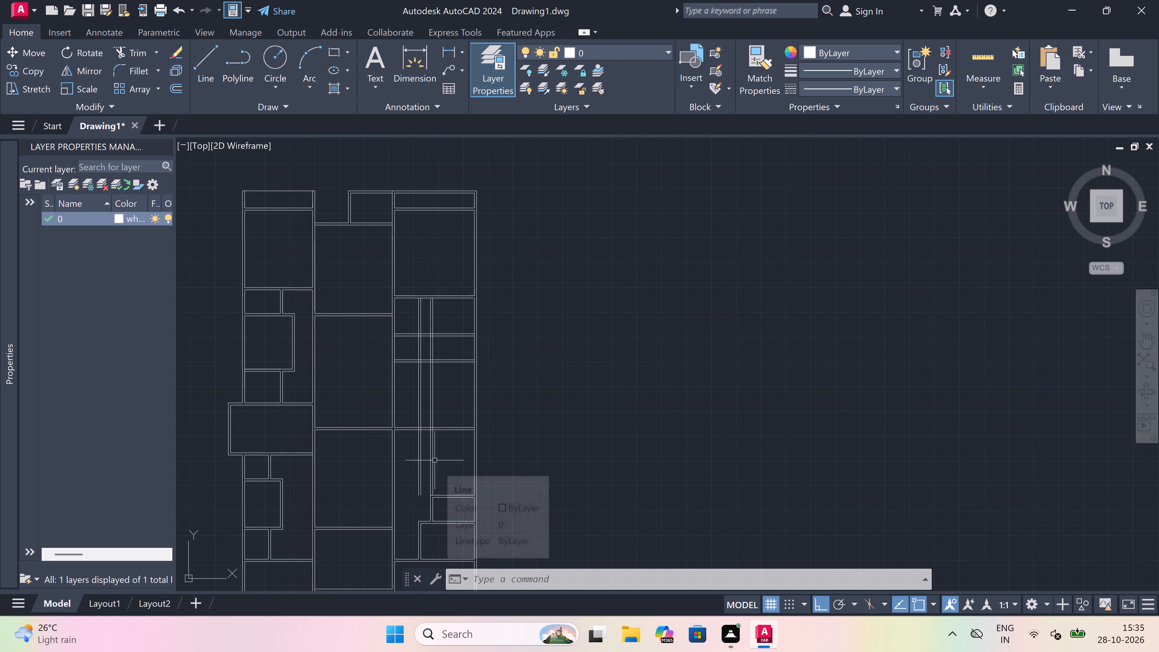
{"action": "scroll", "coordinate": [436, 460], "scroll_direction": "up", "scroll_amount": 1}
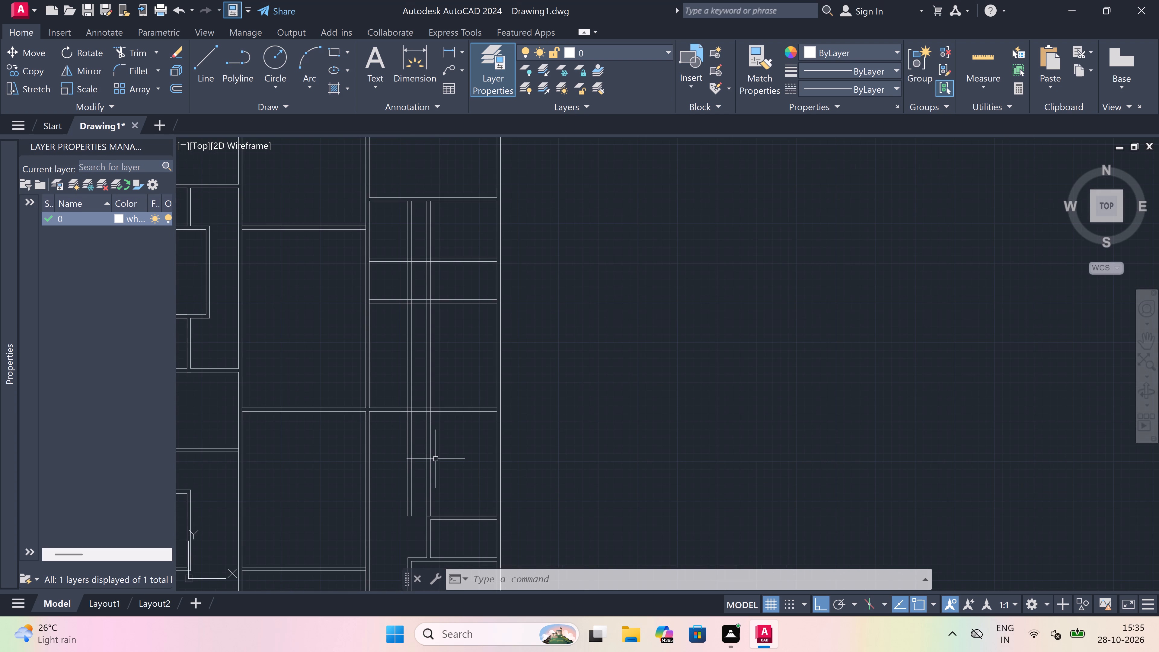
{"action": "key", "text": "Escape"}
{"action": "type", "text": "tr"}
{"action": "key", "text": "space"}
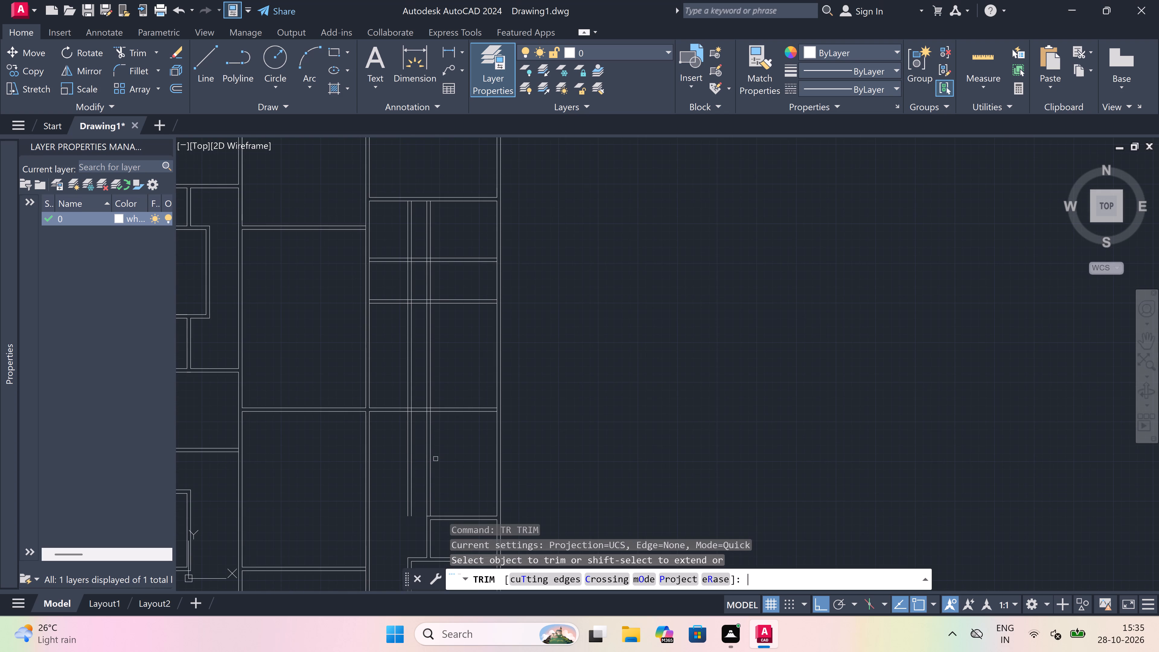
{"action": "scroll", "coordinate": [436, 458], "scroll_direction": "down", "scroll_amount": 2}
{"action": "scroll", "coordinate": [431, 417], "scroll_direction": "up", "scroll_amount": 1}
{"action": "scroll", "coordinate": [420, 352], "scroll_direction": "up", "scroll_amount": 1}
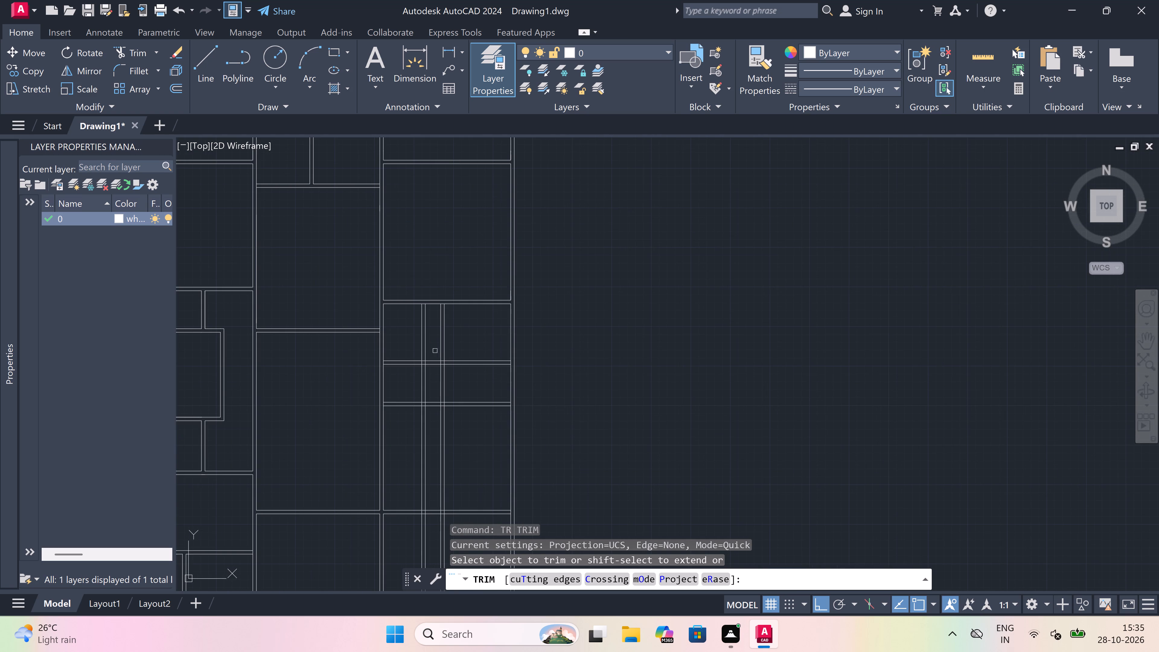
{"action": "left_click", "coordinate": [436, 348]}
{"action": "left_click", "coordinate": [460, 350]}
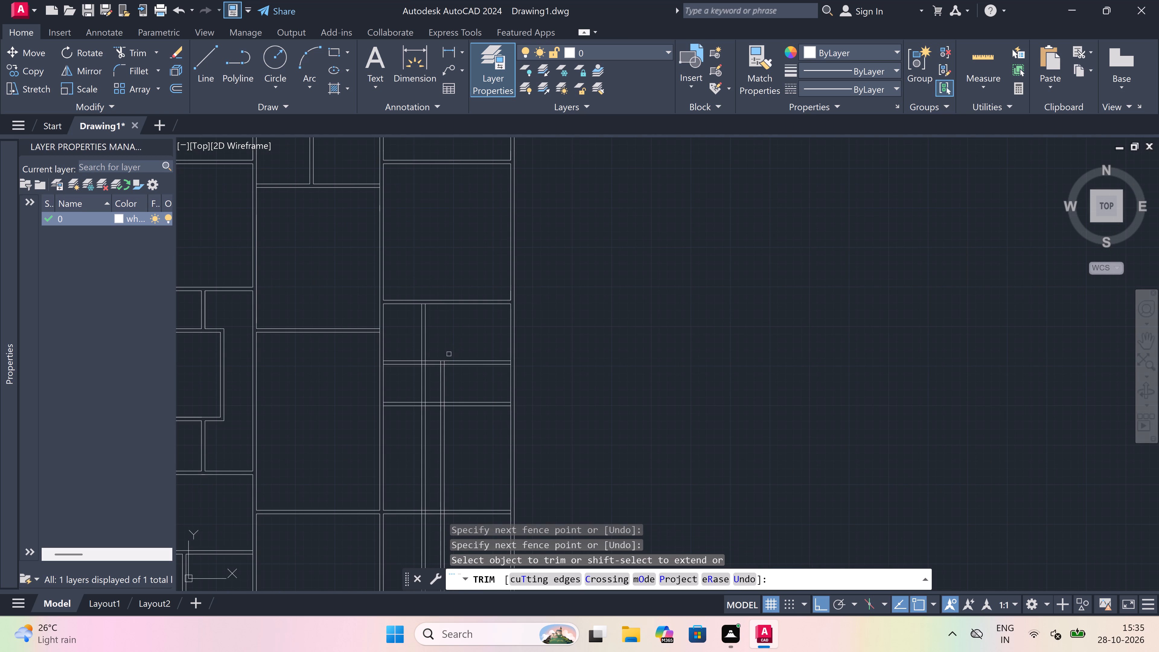
{"action": "scroll", "coordinate": [436, 369], "scroll_direction": "up", "scroll_amount": 4}
{"action": "left_click", "coordinate": [443, 350]}
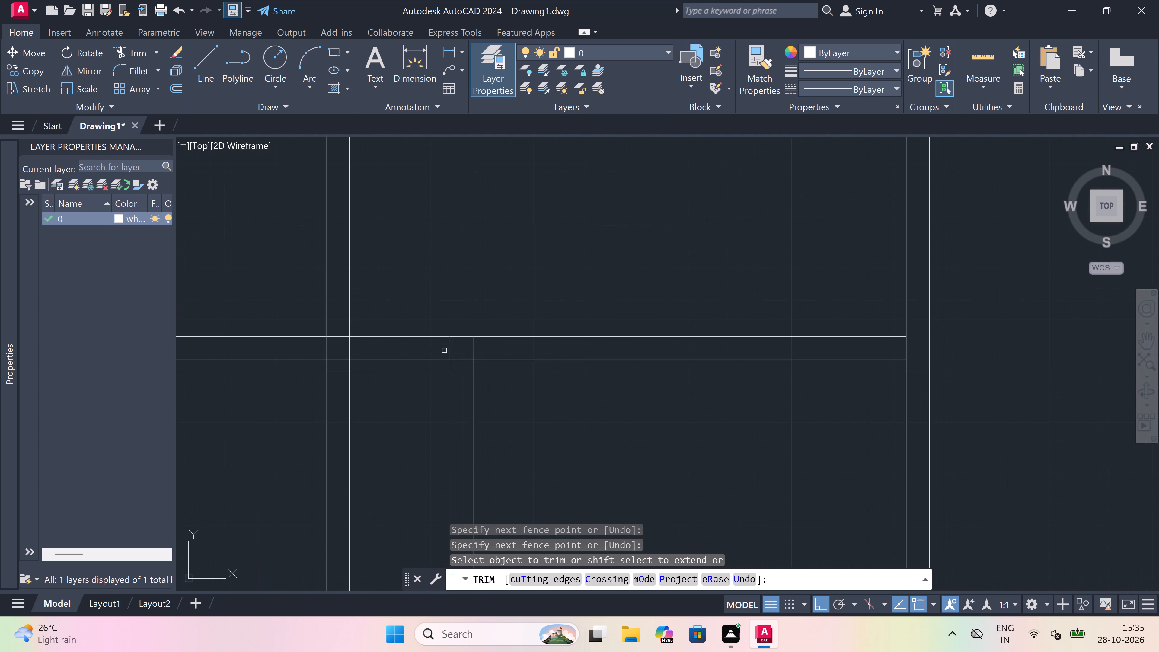
{"action": "left_click", "coordinate": [506, 358]}
{"action": "scroll", "coordinate": [506, 358], "scroll_direction": "down", "scroll_amount": 3}
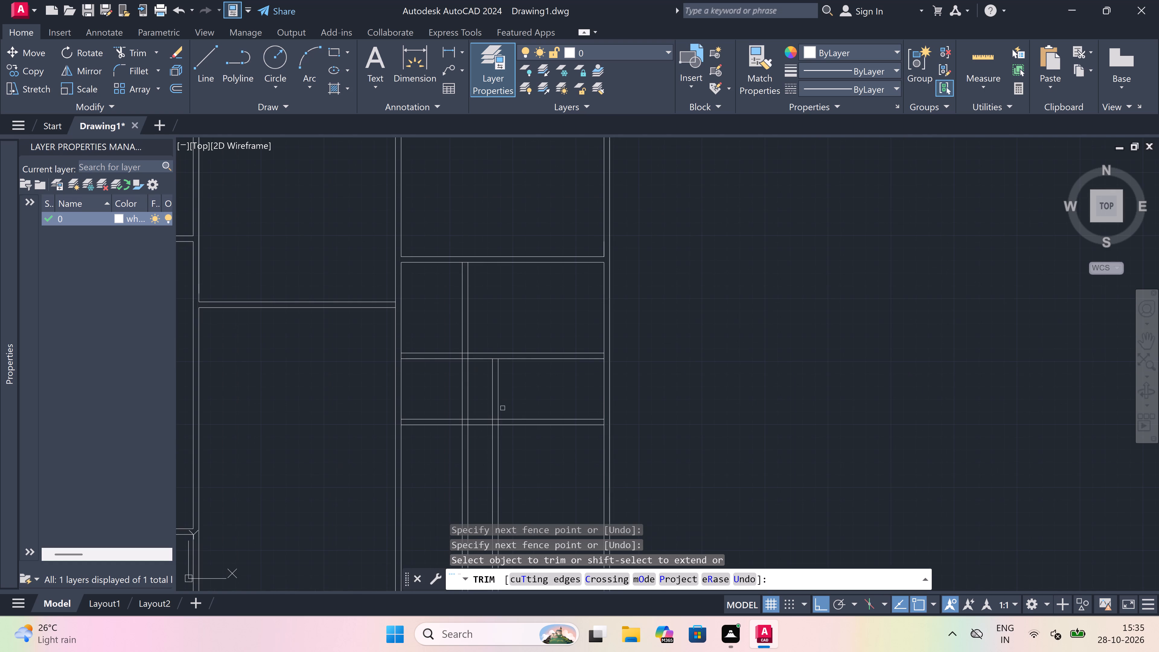
Trim both lines of the 7' partition within and below the short middle room's lower wall, ending them at its upper face.
{"action": "scroll", "coordinate": [462, 422], "scroll_direction": "up", "scroll_amount": 2}
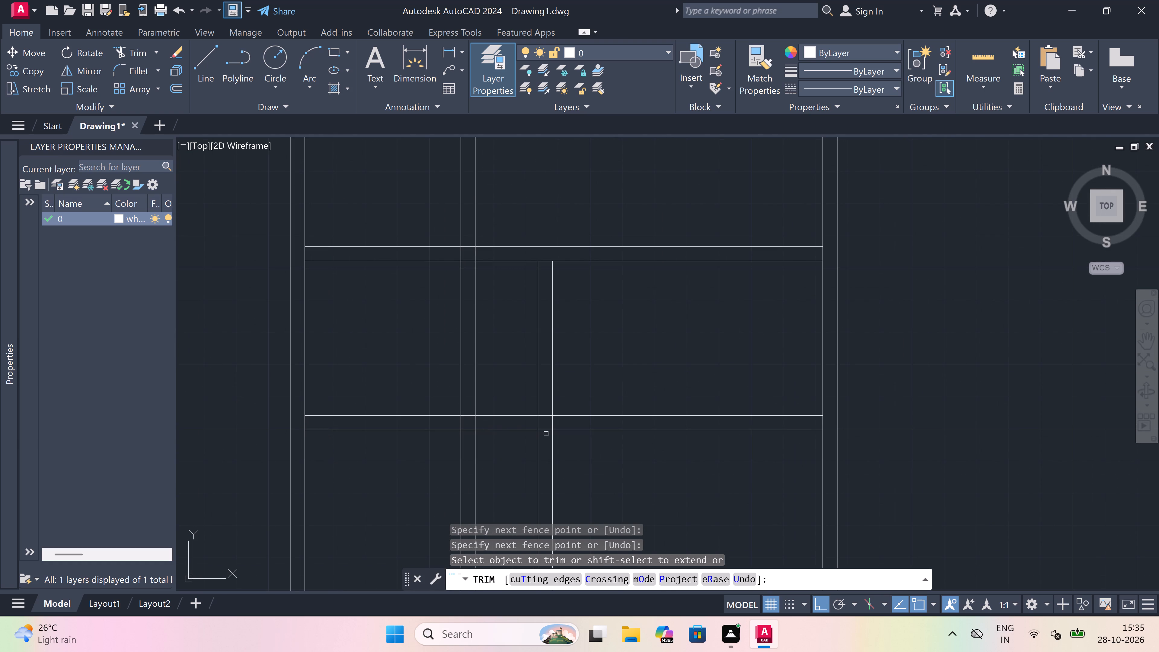
{"action": "scroll", "coordinate": [550, 431], "scroll_direction": "down", "scroll_amount": 2}
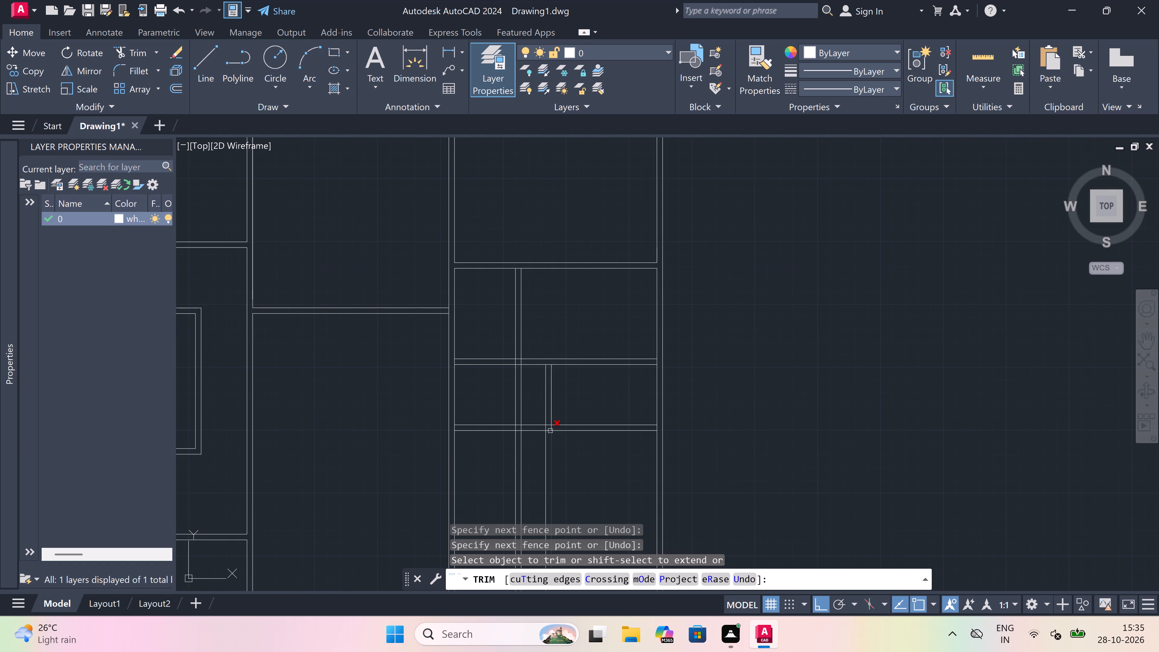
{"action": "scroll", "coordinate": [550, 431], "scroll_direction": "up", "scroll_amount": 2}
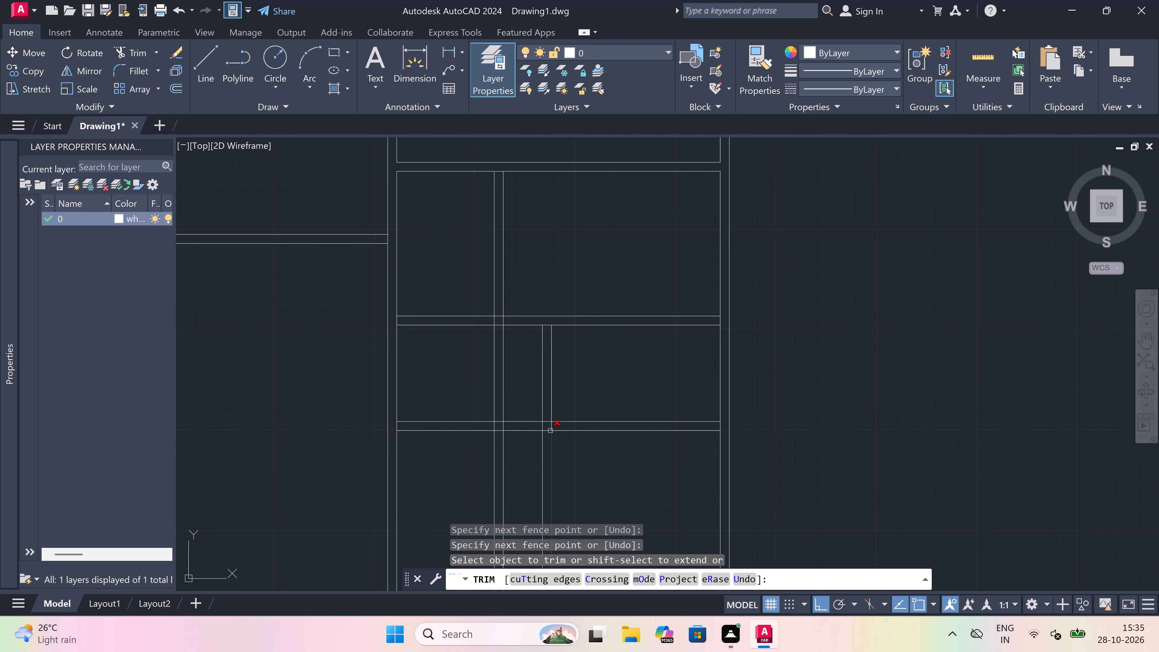
{"action": "scroll", "coordinate": [567, 422], "scroll_direction": "up", "scroll_amount": 1}
{"action": "left_click", "coordinate": [567, 420]}
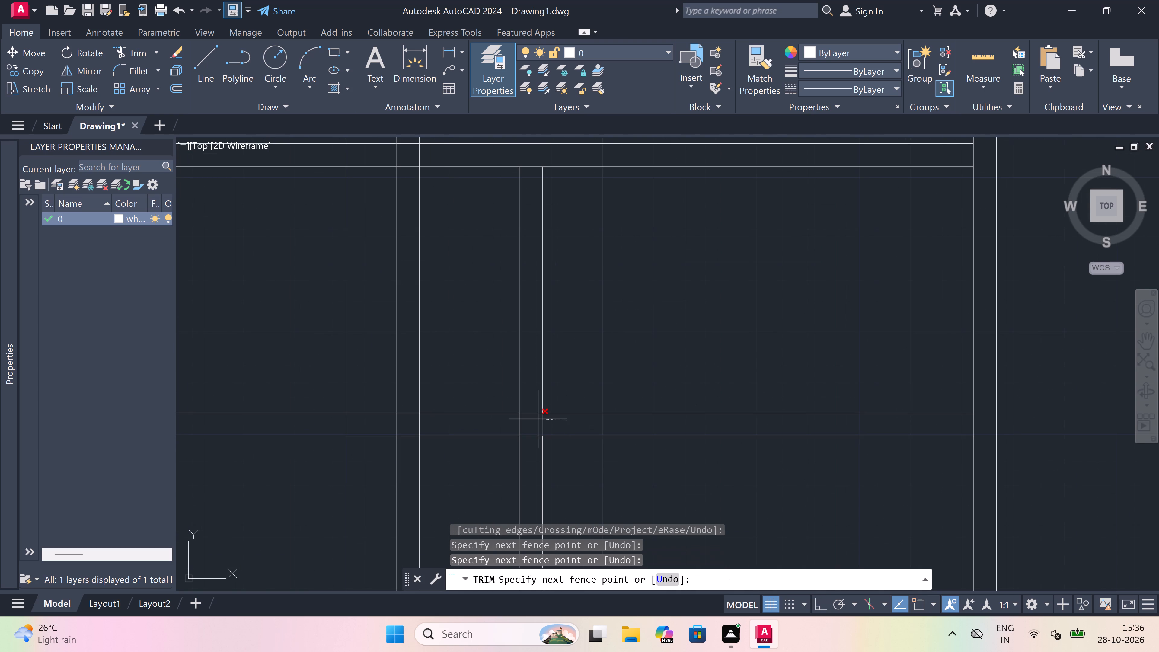
{"action": "left_click", "coordinate": [484, 416]}
{"action": "scroll", "coordinate": [489, 425], "scroll_direction": "down", "scroll_amount": 1}
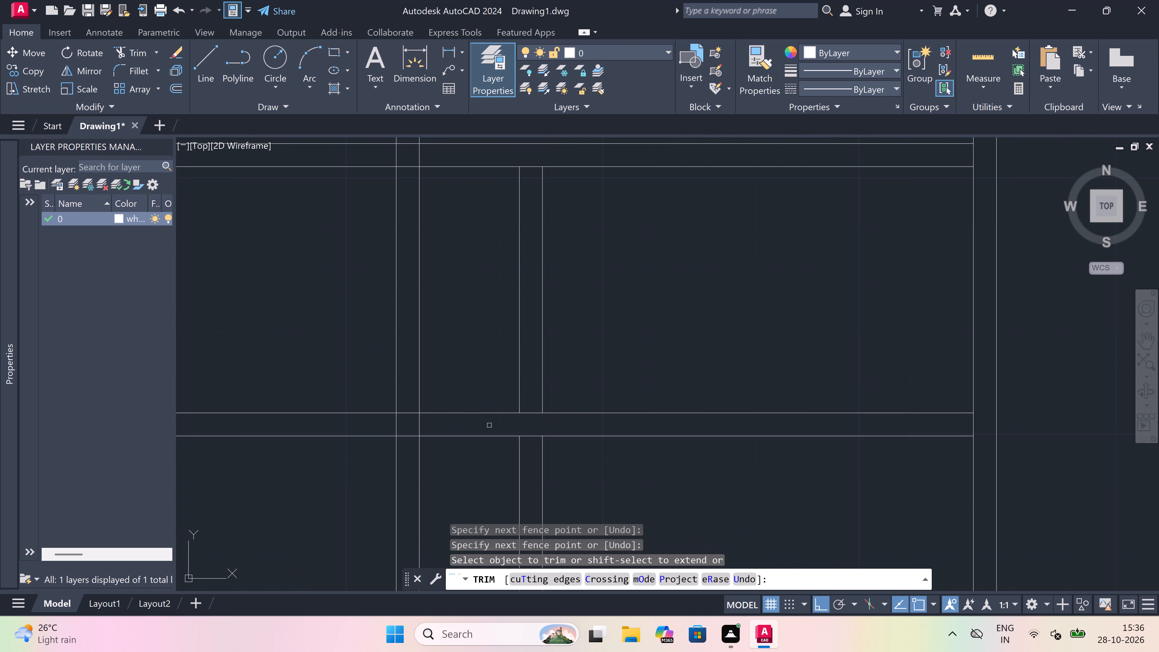
{"action": "scroll", "coordinate": [489, 425], "scroll_direction": "down", "scroll_amount": 1}
{"action": "left_click", "coordinate": [490, 450]}
{"action": "left_click", "coordinate": [539, 453]}
{"action": "scroll", "coordinate": [500, 367], "scroll_direction": "down", "scroll_amount": 2}
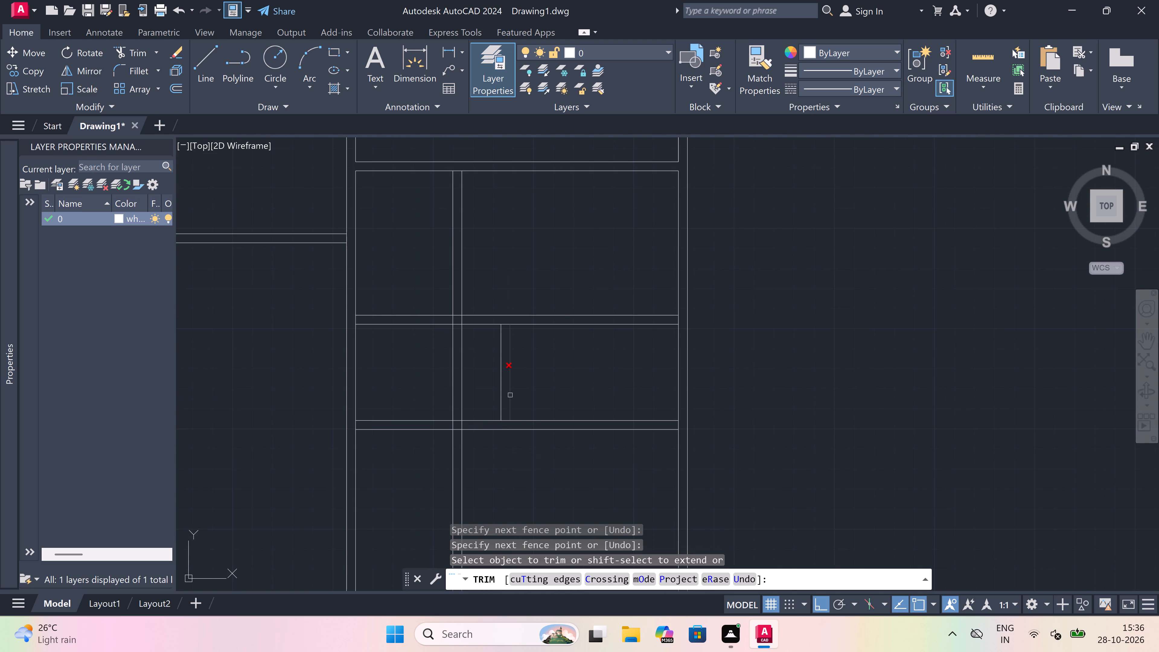
Trim both lines of the 9' partition out of the short middle room, between its upper and lower horizontal walls.
{"action": "scroll", "coordinate": [500, 367], "scroll_direction": "down", "scroll_amount": 3}
{"action": "scroll", "coordinate": [497, 377], "scroll_direction": "up", "scroll_amount": 3}
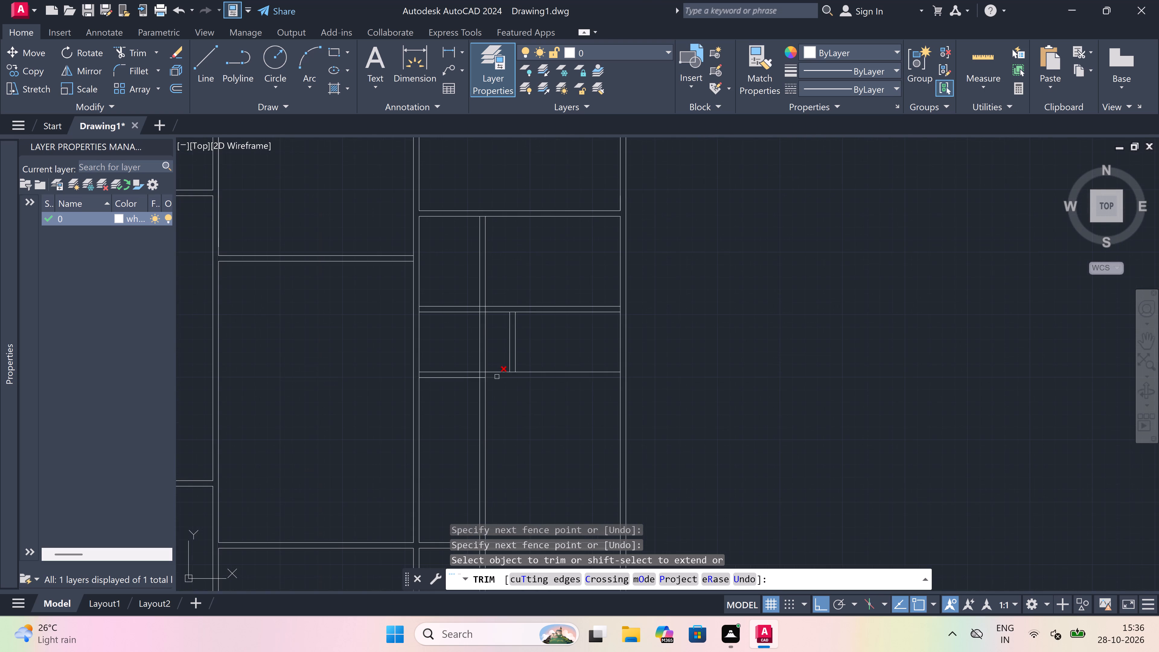
{"action": "scroll", "coordinate": [479, 332], "scroll_direction": "up", "scroll_amount": 1}
{"action": "left_click", "coordinate": [479, 332]}
{"action": "left_click", "coordinate": [493, 336]}
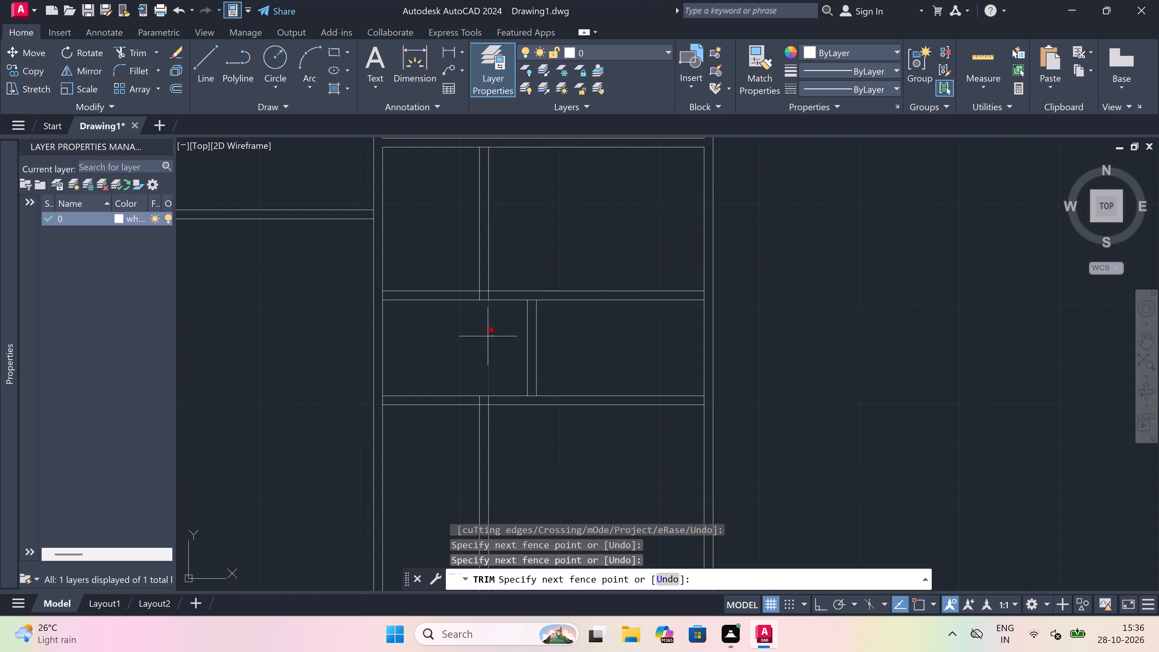
{"action": "left_click", "coordinate": [474, 337]}
Trim the short middle room's upper and lower wall lines between the middle column's wall and the 9' partition's outer line.
{"action": "left_click", "coordinate": [470, 238]}
{"action": "left_click", "coordinate": [388, 447]}
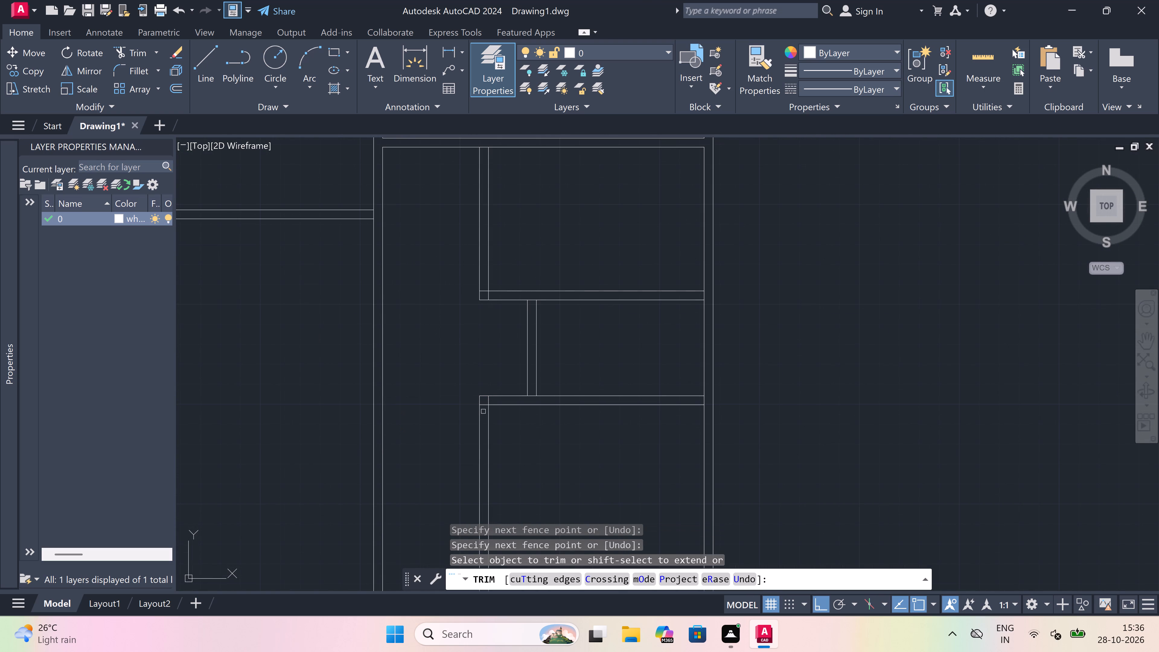
Trim away both lines of the 9' partition below the short middle room's lower wall.
{"action": "left_click", "coordinate": [494, 433]}
{"action": "left_click", "coordinate": [465, 435]}
Extend the 7' partition's outer line down to the lower face of the short middle room's lower wall.
{"action": "scroll", "coordinate": [544, 417], "scroll_direction": "up", "scroll_amount": 2}
{"action": "key", "text": "Escape"}
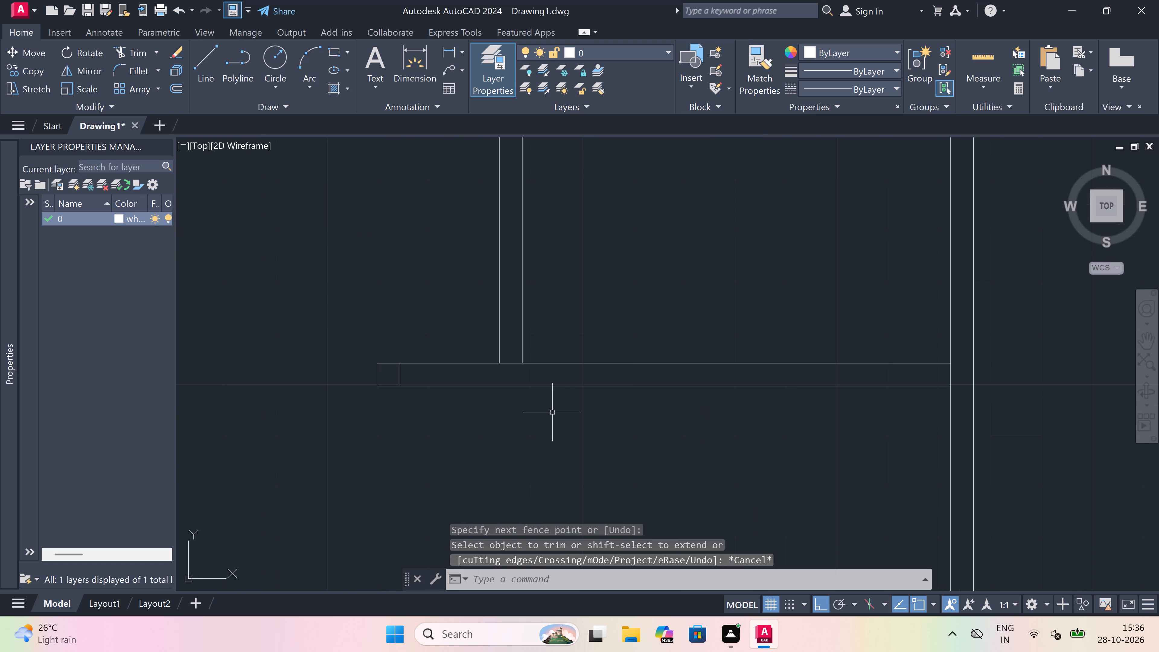
{"action": "type", "text": "ex"}
{"action": "key", "text": "space"}
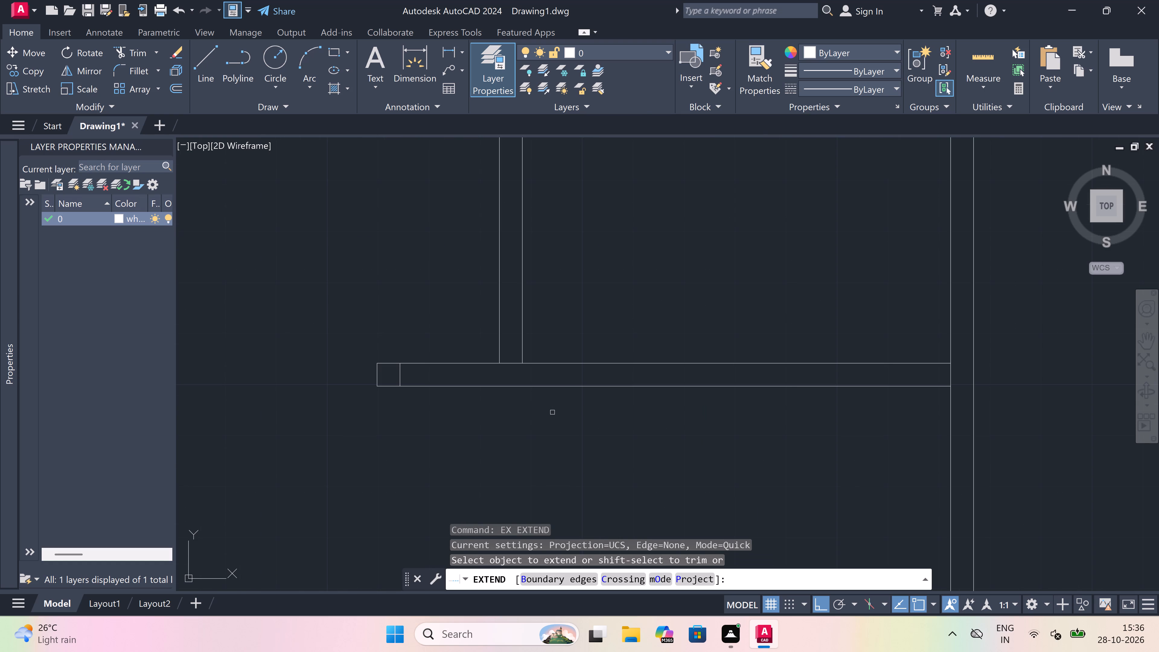
{"action": "left_click", "coordinate": [498, 339]}
{"action": "key", "text": "Escape"}
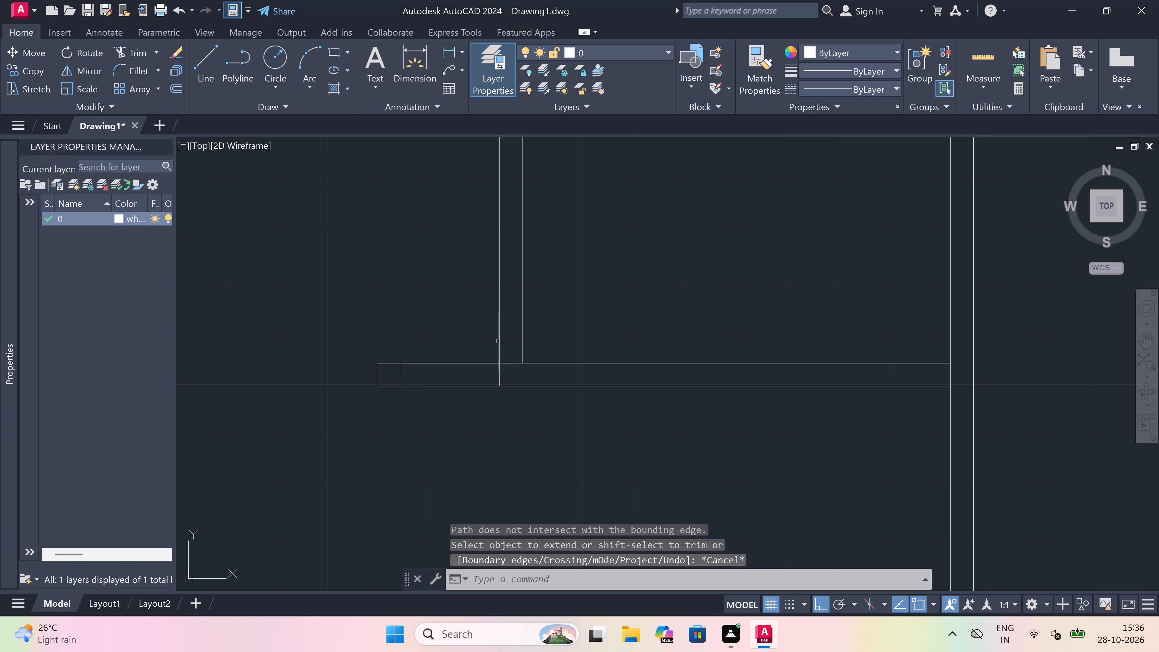
Trim away the short middle room's lower wall beyond the 7' partition's outer line, including the leftover stub square.
{"action": "type", "text": "tr"}
{"action": "key", "text": "space"}
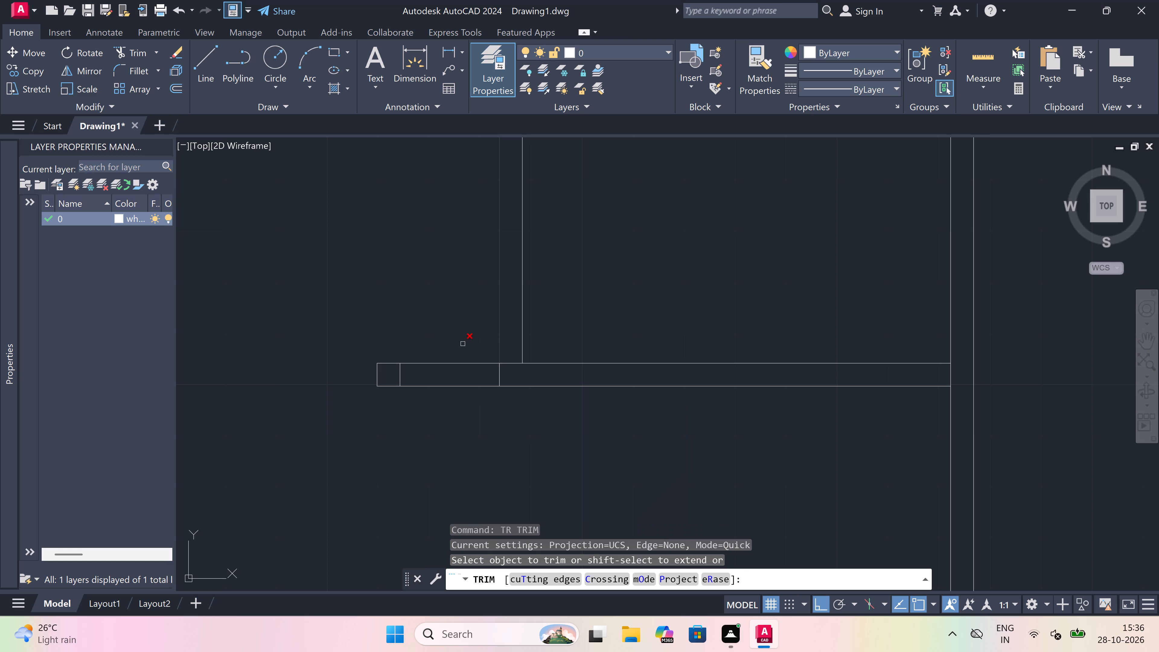
{"action": "left_click", "coordinate": [428, 353]}
{"action": "left_click", "coordinate": [414, 420]}
{"action": "left_click", "coordinate": [416, 371]}
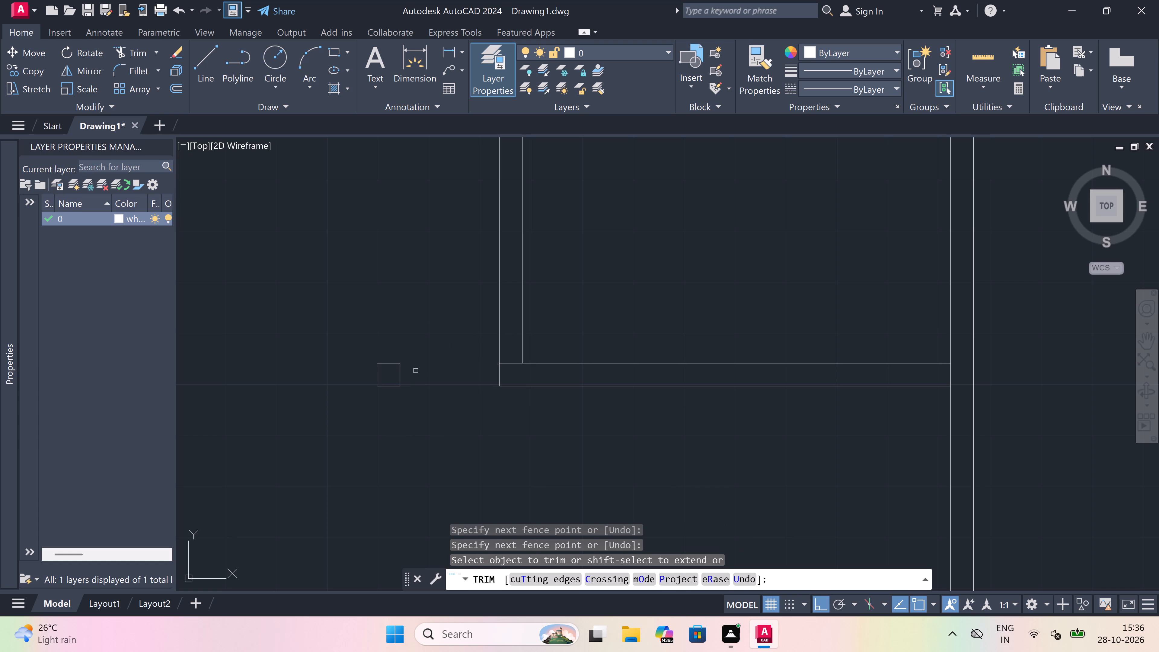
{"action": "left_click", "coordinate": [331, 380]}
{"action": "left_click", "coordinate": [369, 404]}
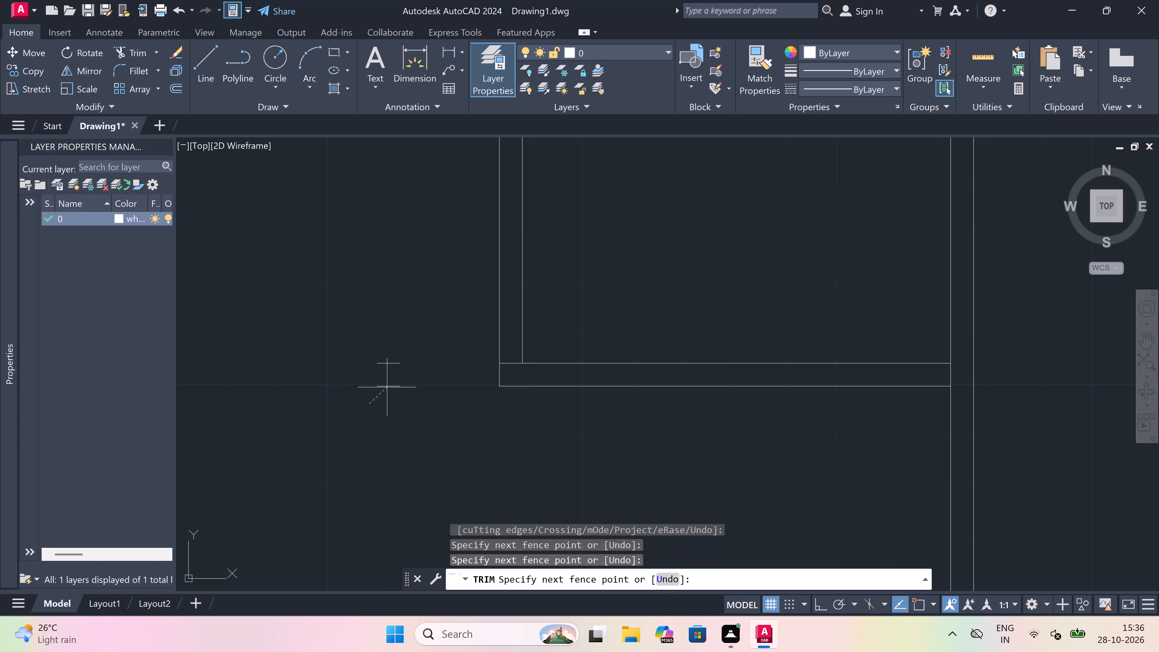
{"action": "left_click", "coordinate": [396, 341]}
{"action": "left_click", "coordinate": [385, 368]}
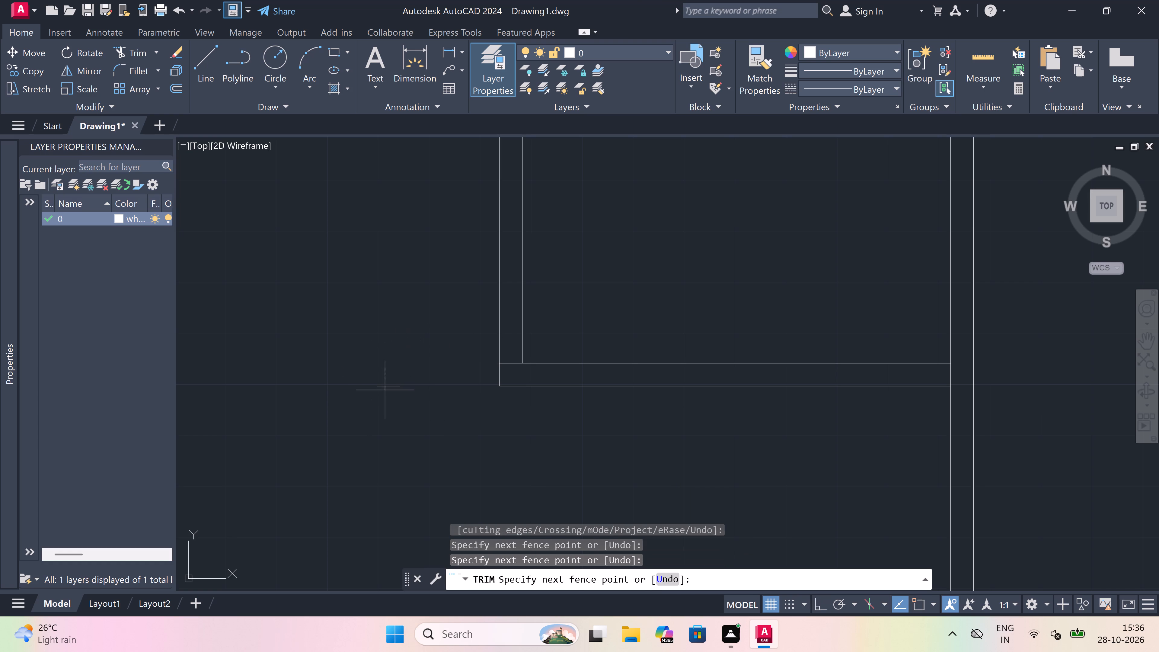
{"action": "left_click", "coordinate": [385, 405]}
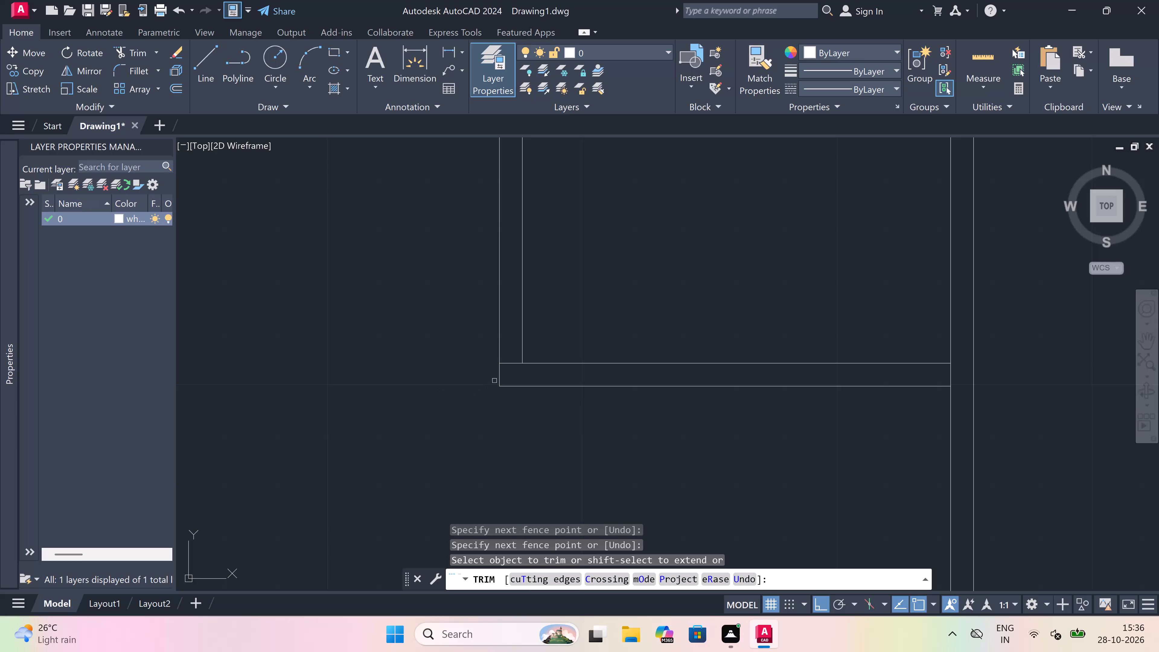
Trim the lower wall's upper line between the 7' partition's two lines to clear their corner.
{"action": "scroll", "coordinate": [514, 366], "scroll_direction": "up", "scroll_amount": 1}
{"action": "left_click", "coordinate": [514, 365]}
{"action": "left_click", "coordinate": [514, 350]}
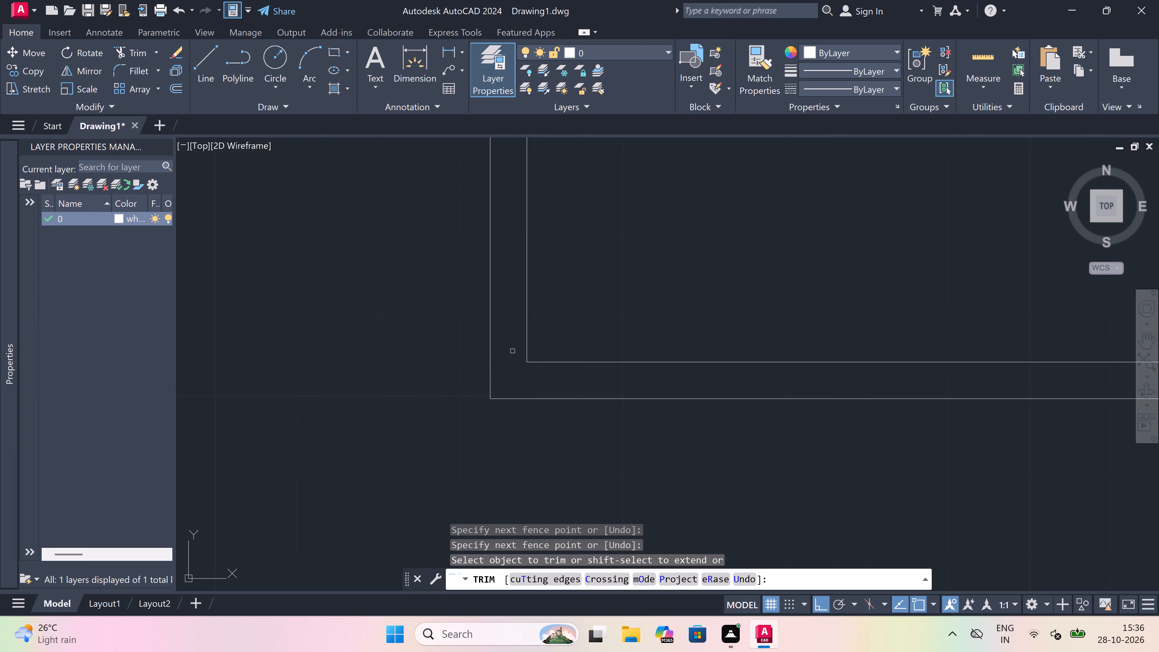
Trim the outer wall's inner line where the short middle room's lower and upper walls meet it.
{"action": "scroll", "coordinate": [488, 386], "scroll_direction": "down", "scroll_amount": 4}
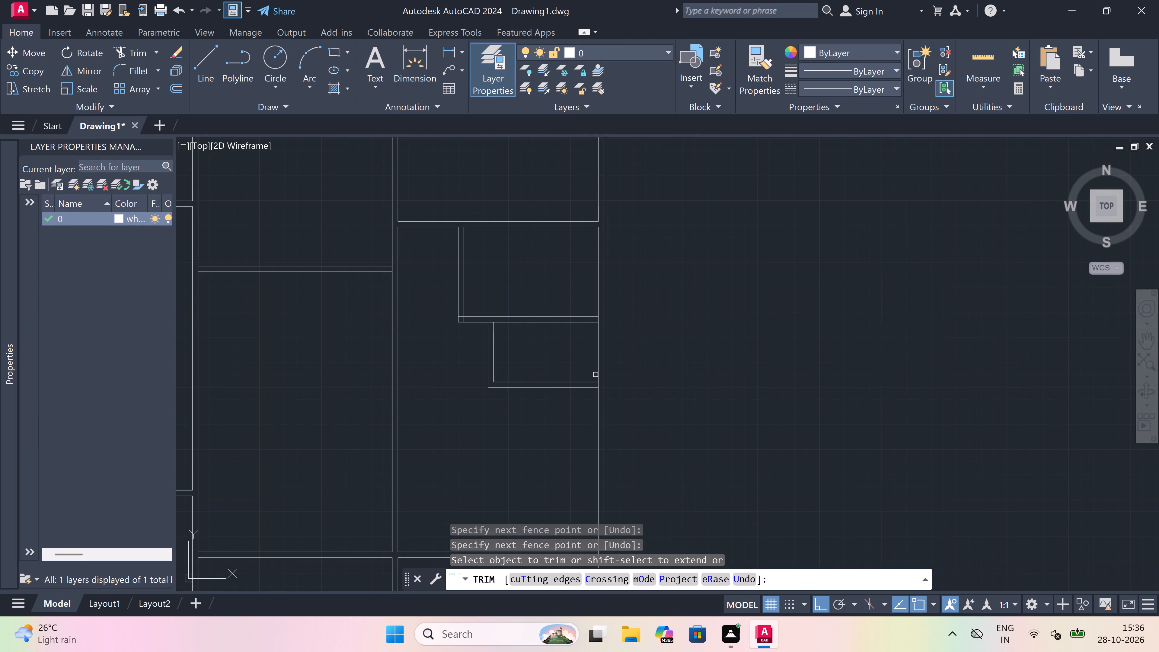
{"action": "scroll", "coordinate": [595, 375], "scroll_direction": "up", "scroll_amount": 1}
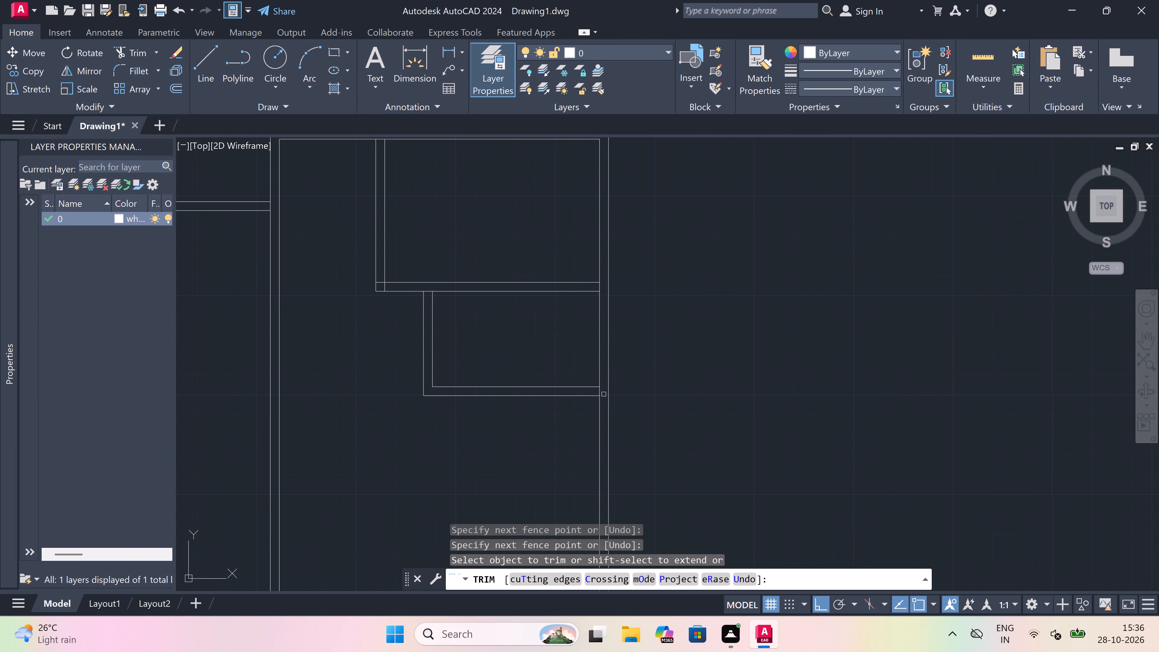
{"action": "scroll", "coordinate": [604, 394], "scroll_direction": "up", "scroll_amount": 1}
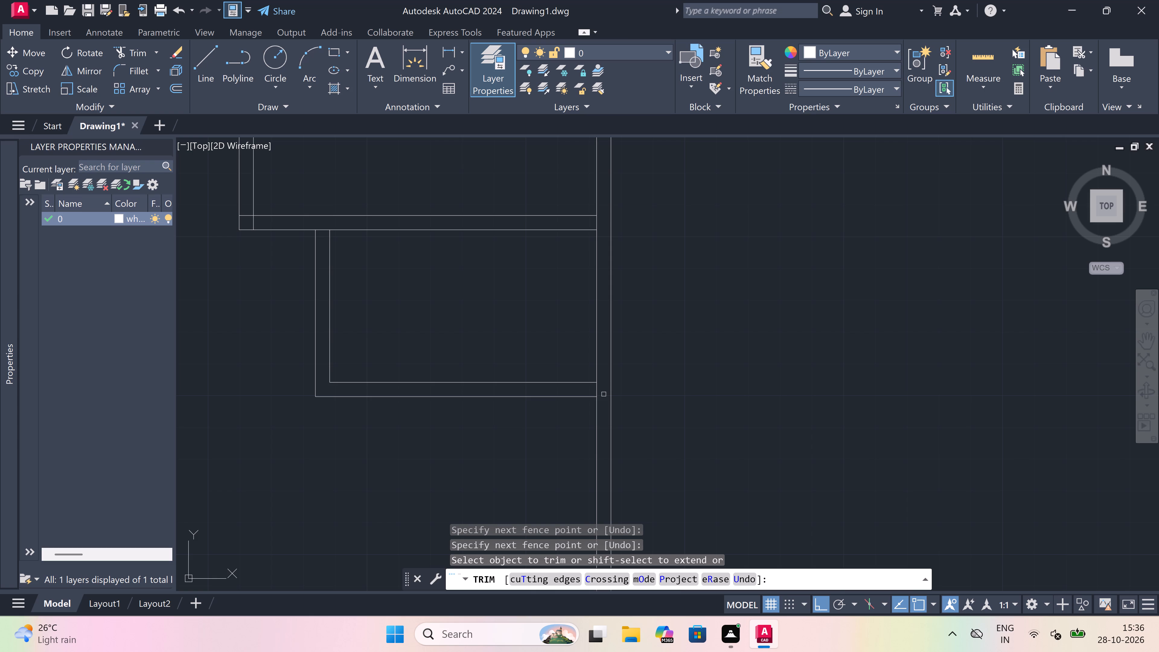
{"action": "scroll", "coordinate": [598, 384], "scroll_direction": "up", "scroll_amount": 2}
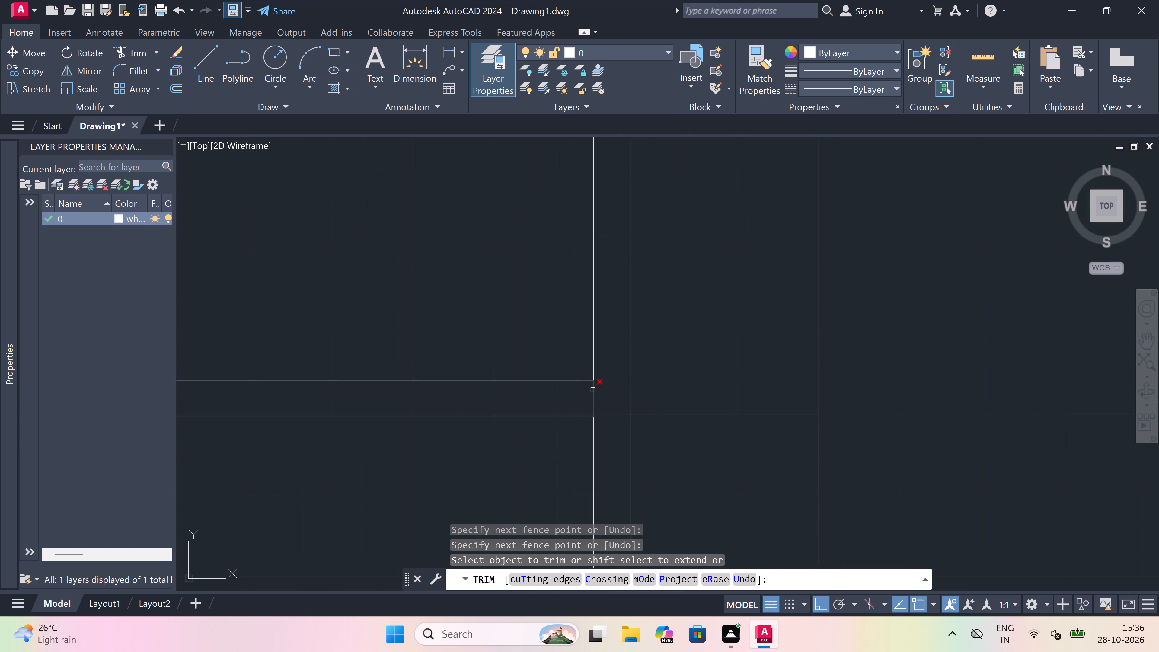
{"action": "left_click", "coordinate": [592, 389]}
{"action": "scroll", "coordinate": [541, 422], "scroll_direction": "down", "scroll_amount": 1}
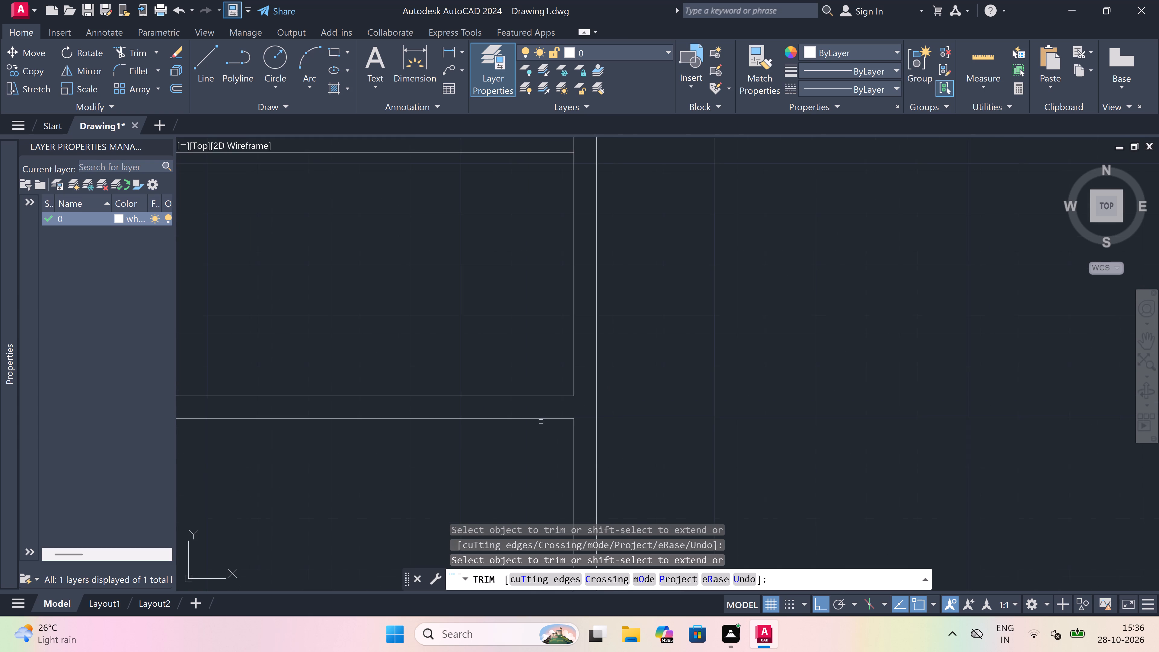
{"action": "scroll", "coordinate": [541, 422], "scroll_direction": "down", "scroll_amount": 2}
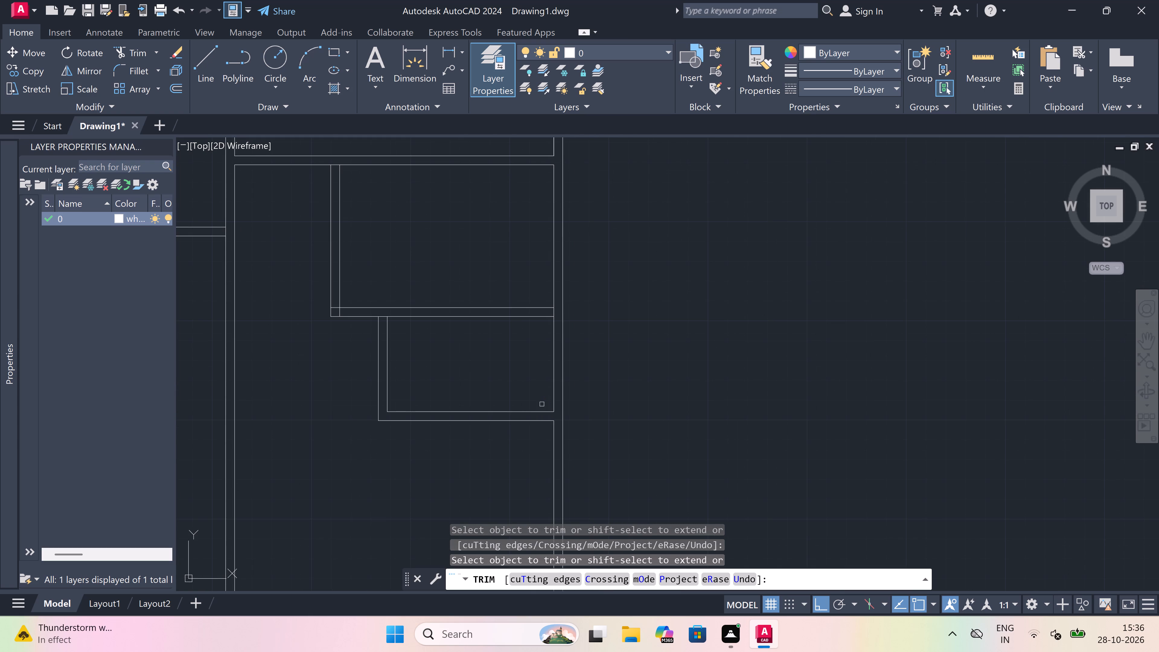
{"action": "scroll", "coordinate": [561, 314], "scroll_direction": "up", "scroll_amount": 2}
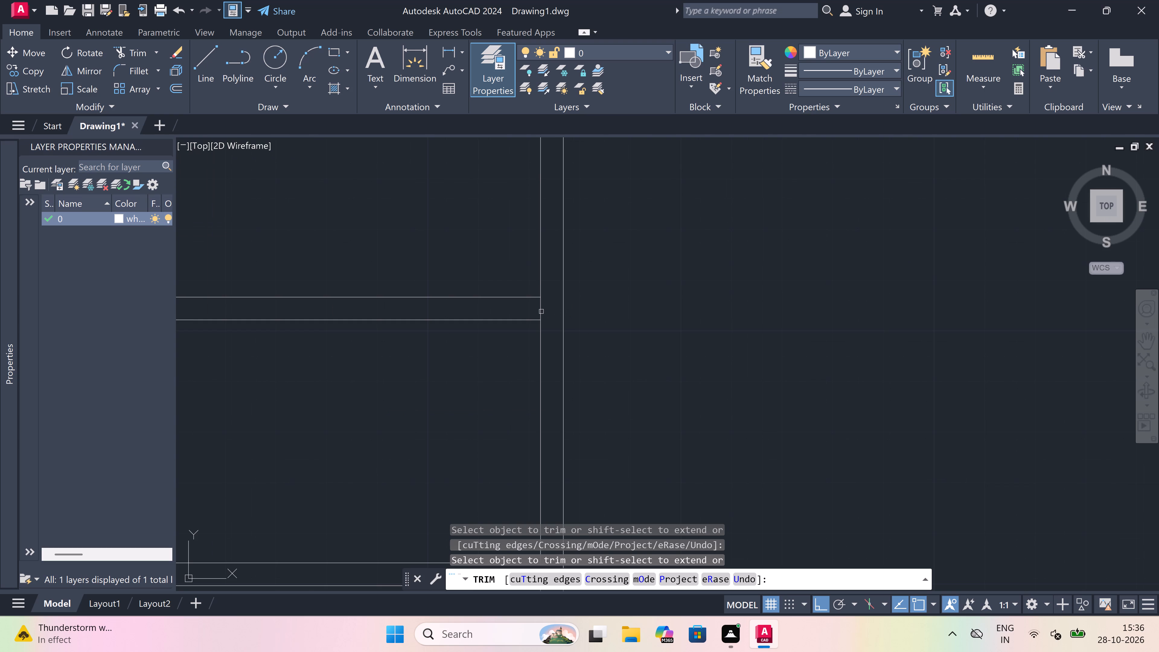
{"action": "scroll", "coordinate": [541, 311], "scroll_direction": "up", "scroll_amount": 2}
{"action": "left_click", "coordinate": [540, 310]}
{"action": "scroll", "coordinate": [537, 308], "scroll_direction": "down", "scroll_amount": 6}
Trim the overlapping lines inside the corner between the 9' partition and the short middle room's upper wall.
{"action": "scroll", "coordinate": [454, 303], "scroll_direction": "up", "scroll_amount": 4}
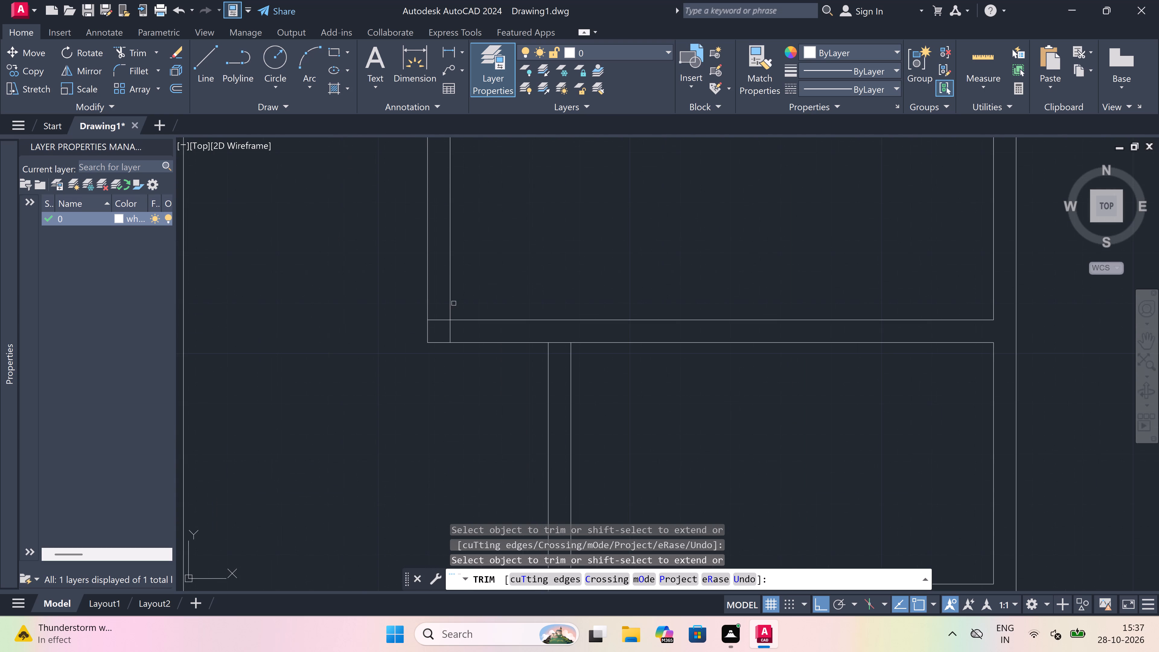
{"action": "left_click", "coordinate": [438, 313]}
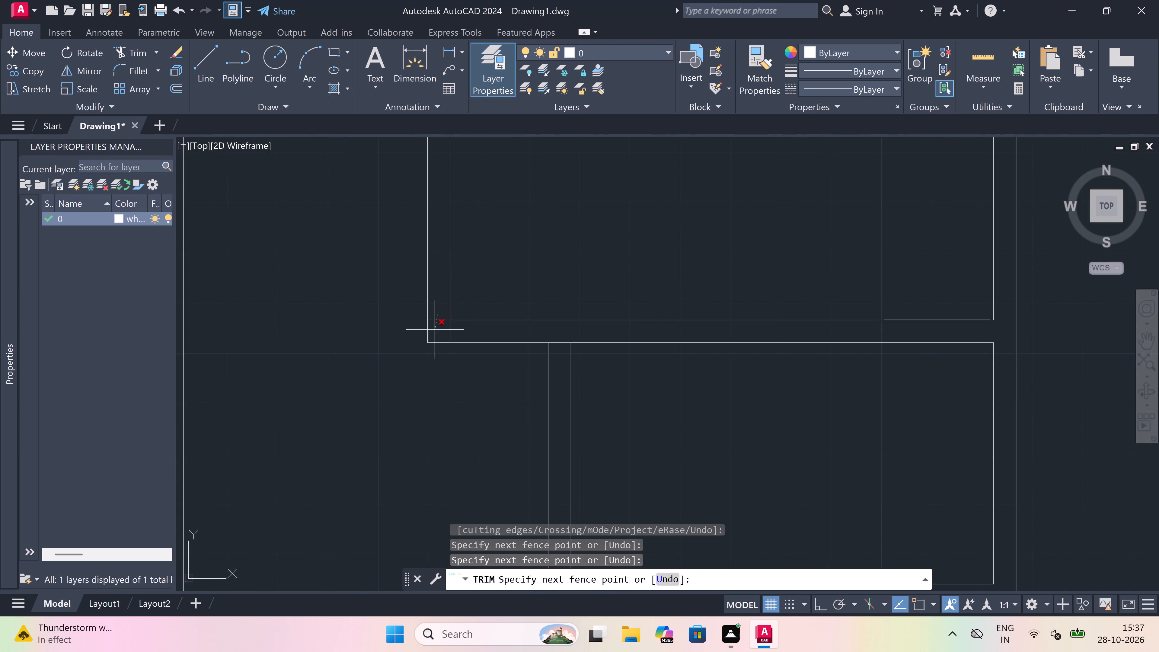
{"action": "left_click", "coordinate": [435, 330]}
{"action": "left_click_drag", "start_coordinate": [436, 330], "coordinate": [439, 330]}
{"action": "left_click", "coordinate": [553, 334]}
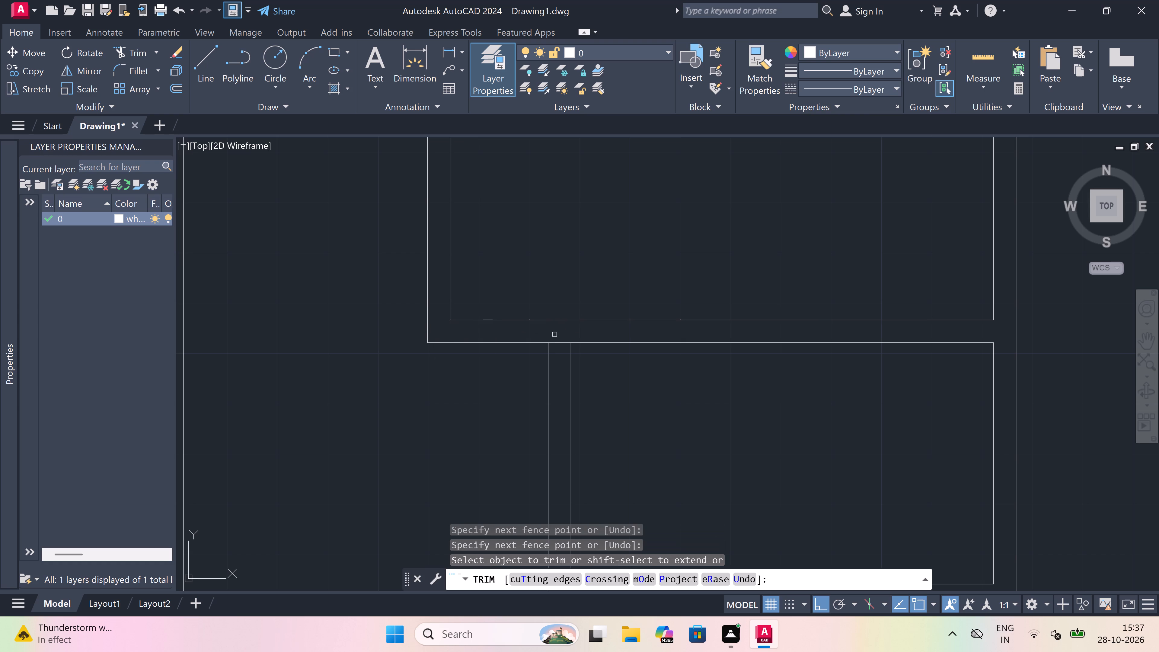
Trim the wall lines crossing the tops of the 7' and 9' partitions to open both T-junctions.
{"action": "left_click", "coordinate": [559, 343]}
{"action": "scroll", "coordinate": [493, 396], "scroll_direction": "down", "scroll_amount": 4}
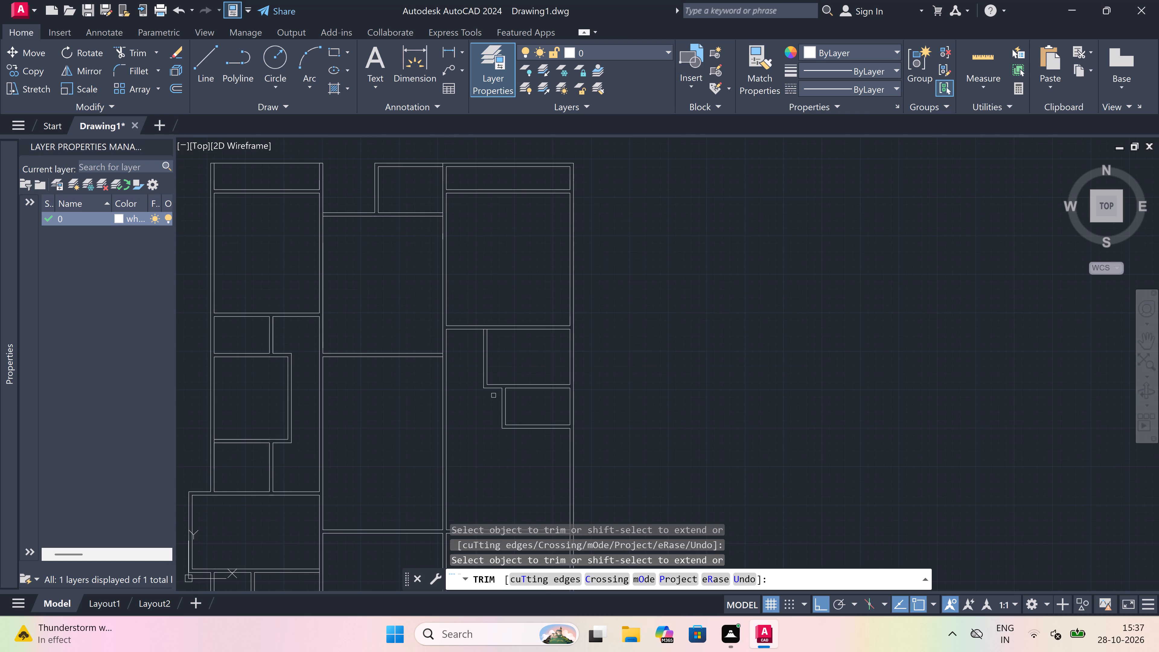
{"action": "scroll", "coordinate": [486, 322], "scroll_direction": "up", "scroll_amount": 5}
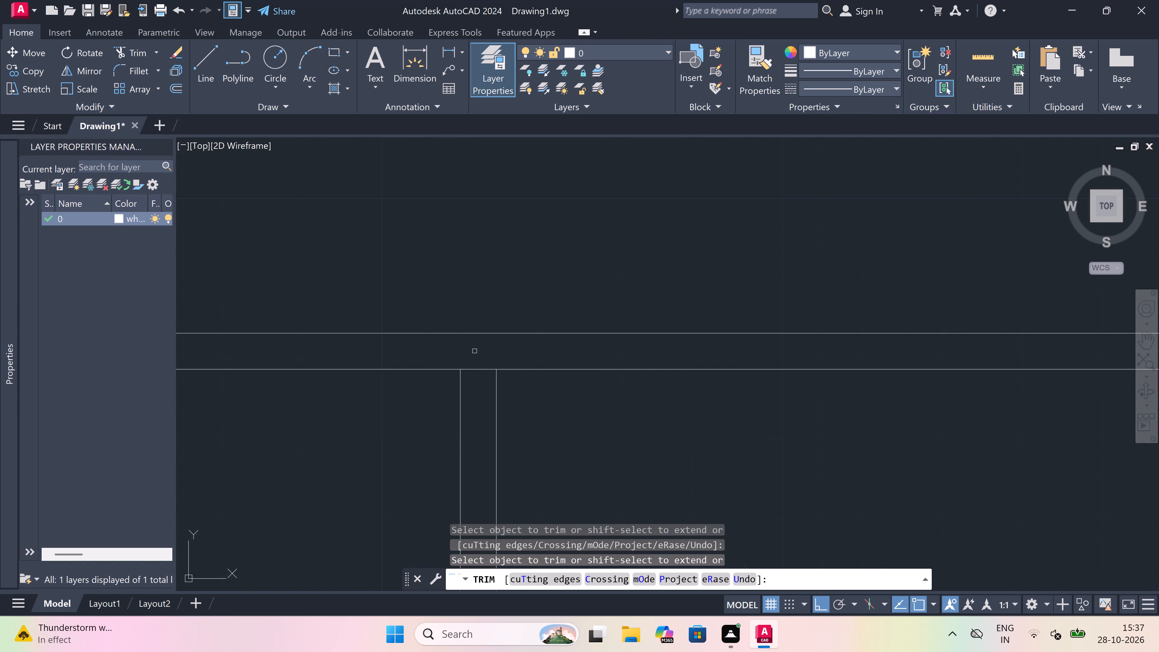
{"action": "left_click", "coordinate": [475, 356]}
{"action": "left_click", "coordinate": [475, 381]}
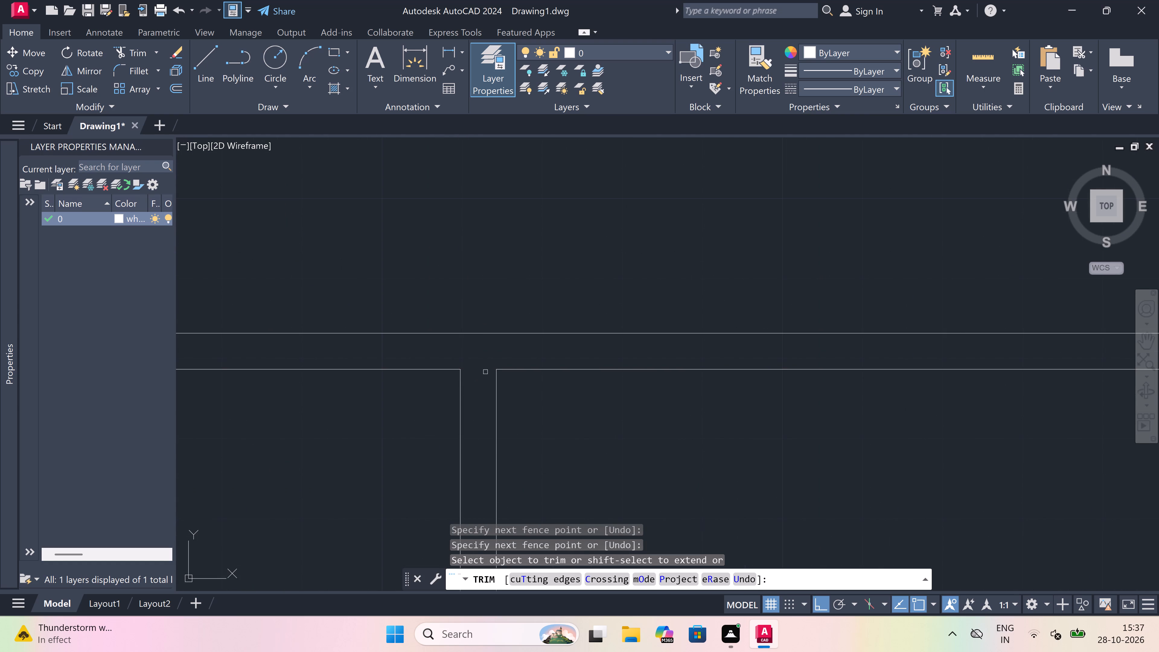
{"action": "scroll", "coordinate": [525, 334], "scroll_direction": "down", "scroll_amount": 5}
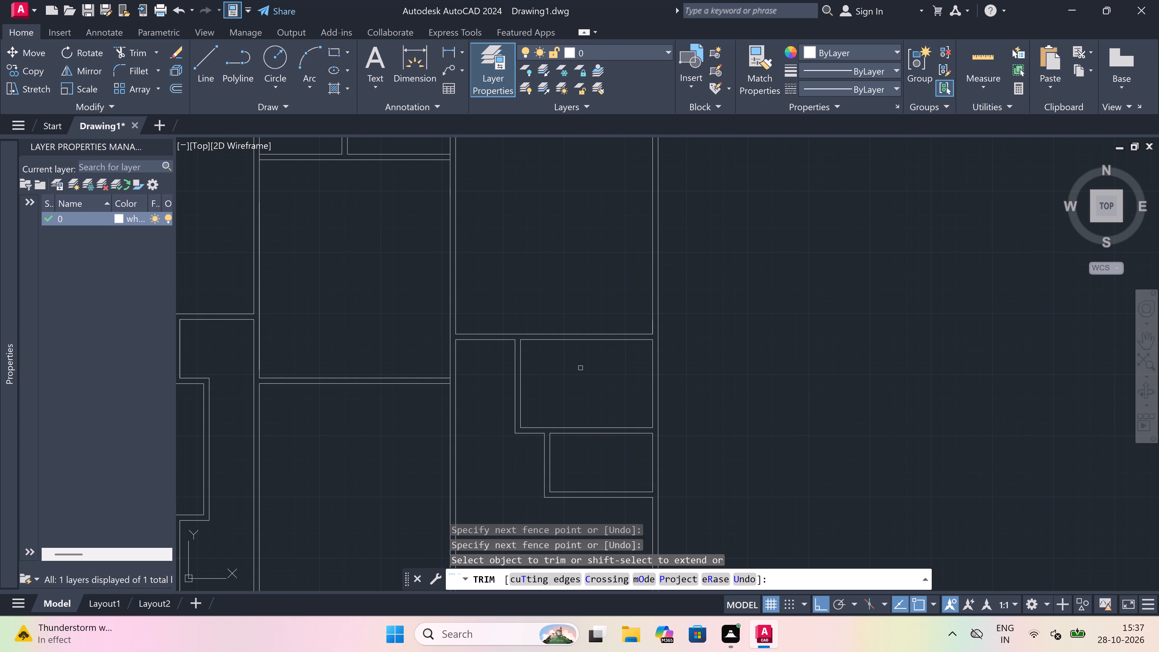
{"action": "scroll", "coordinate": [581, 367], "scroll_direction": "down", "scroll_amount": 1}
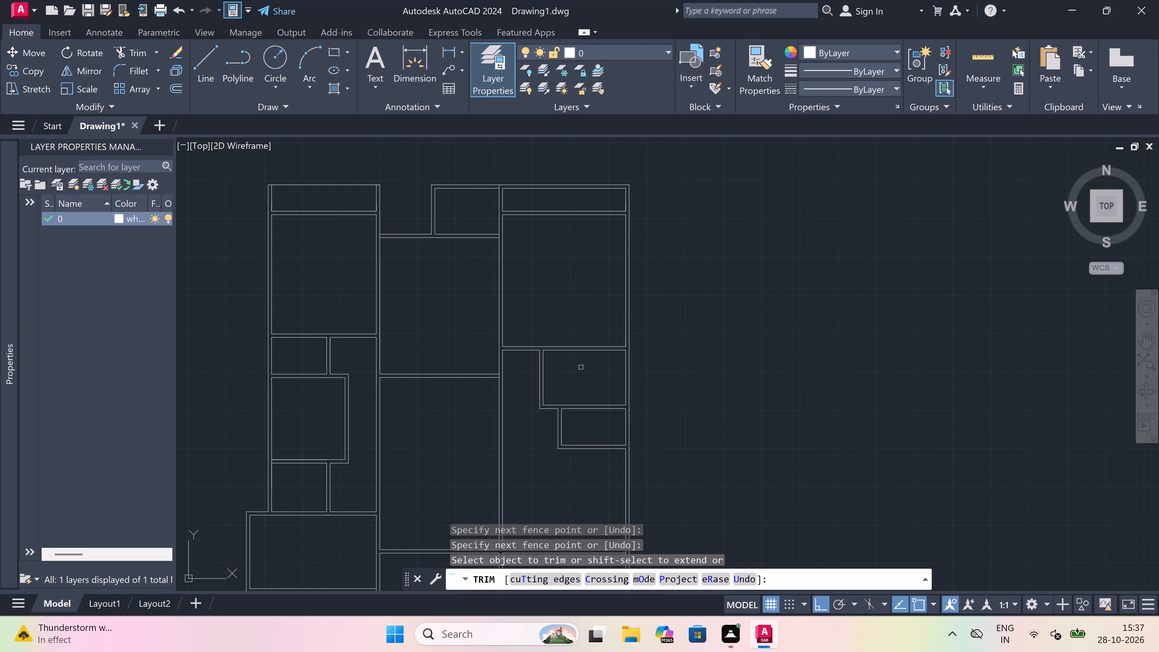
{"action": "scroll", "coordinate": [581, 367], "scroll_direction": "down", "scroll_amount": 2}
{"action": "scroll", "coordinate": [568, 415], "scroll_direction": "up", "scroll_amount": 2}
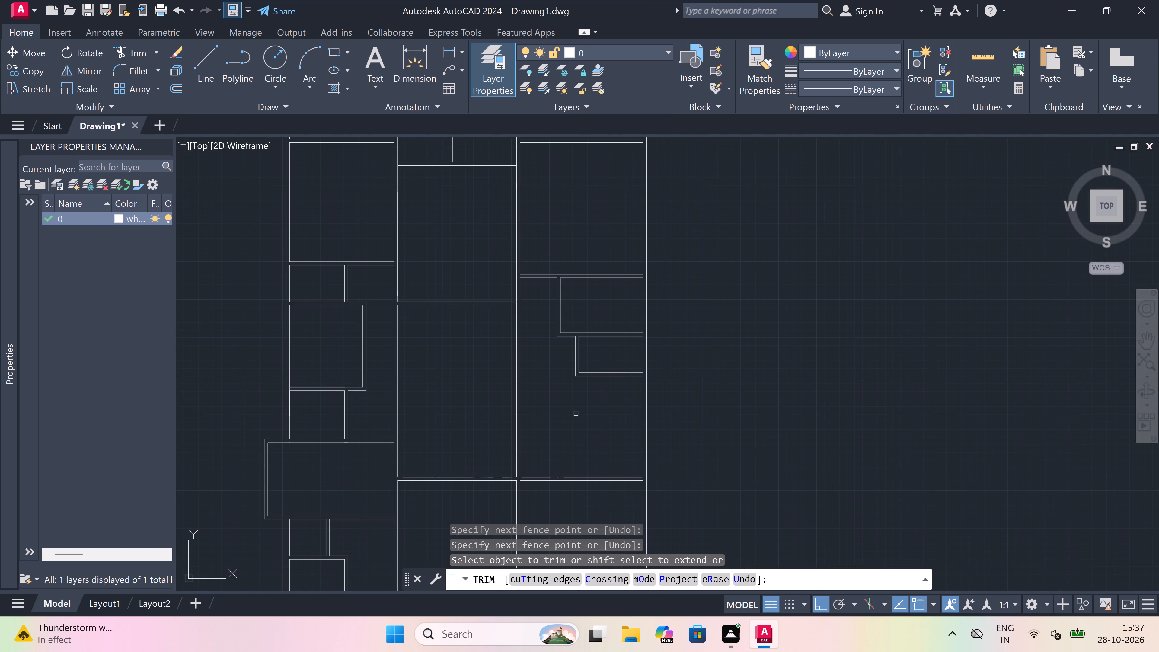
{"action": "key", "text": "Escape"}
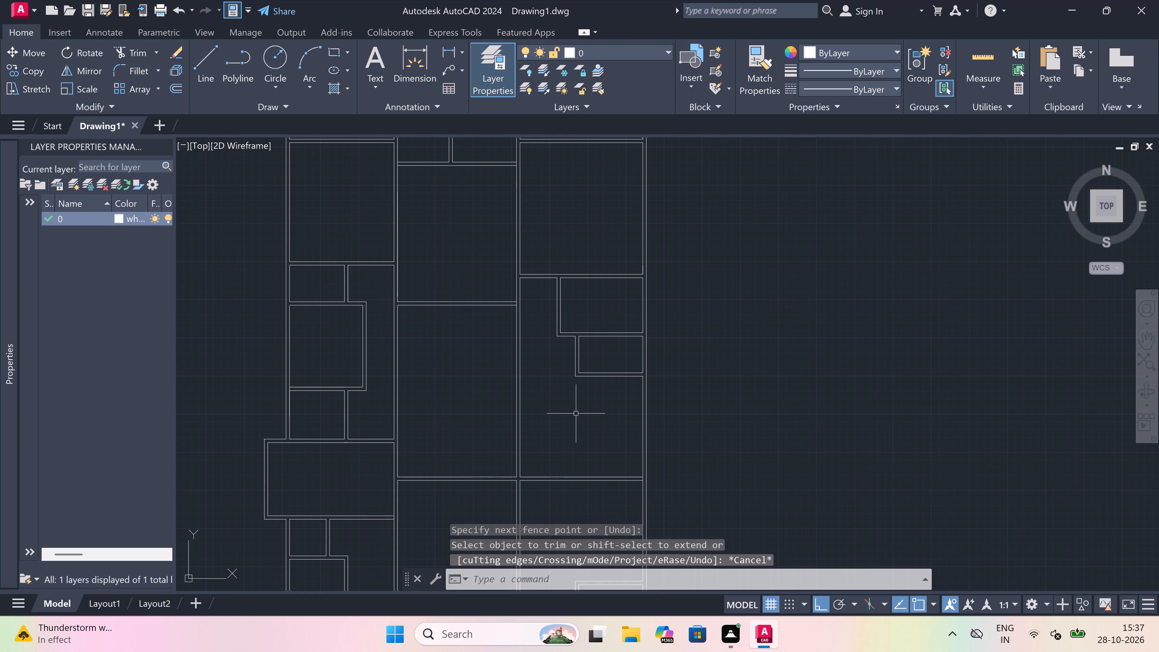
Examine the overall floor plan and the room layout in its lower half.
{"action": "scroll", "coordinate": [593, 407], "scroll_direction": "down", "scroll_amount": 3}
{"action": "scroll", "coordinate": [571, 448], "scroll_direction": "up", "scroll_amount": 1}
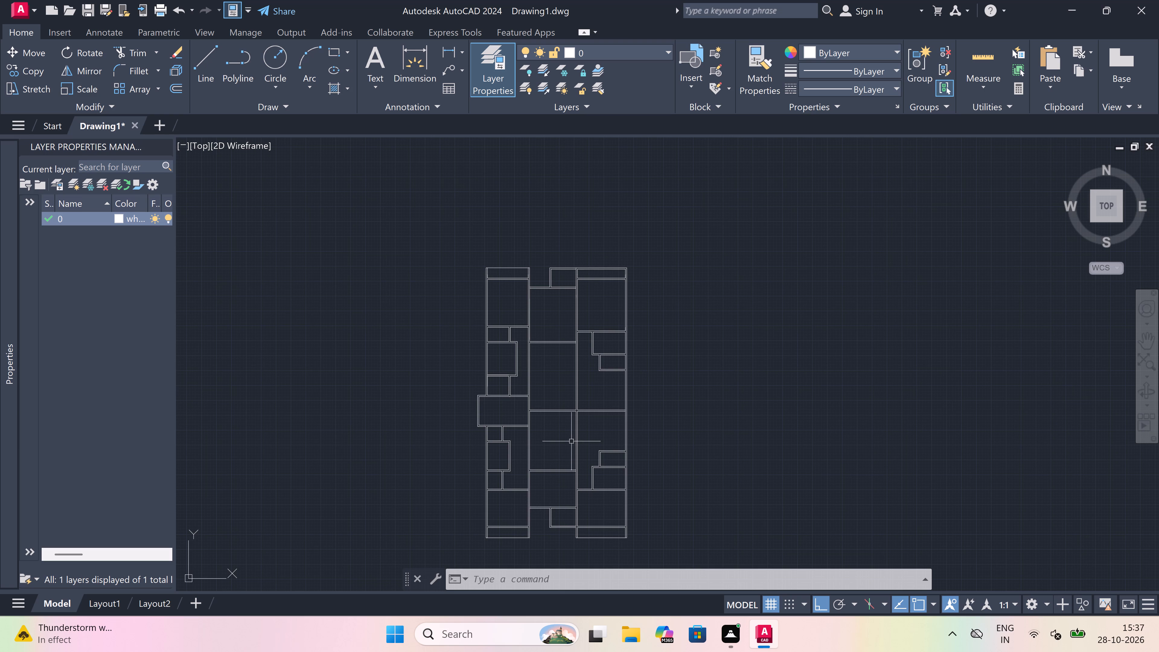
{"action": "scroll", "coordinate": [571, 441], "scroll_direction": "down", "scroll_amount": 1}
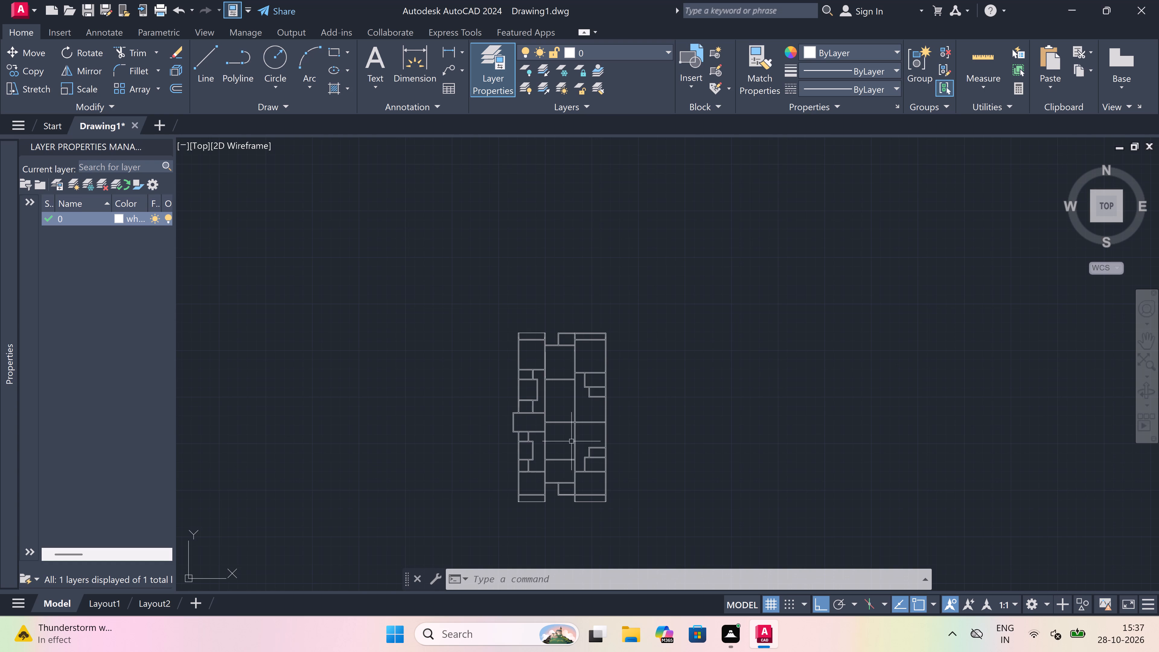
{"action": "scroll", "coordinate": [571, 441], "scroll_direction": "up", "scroll_amount": 2}
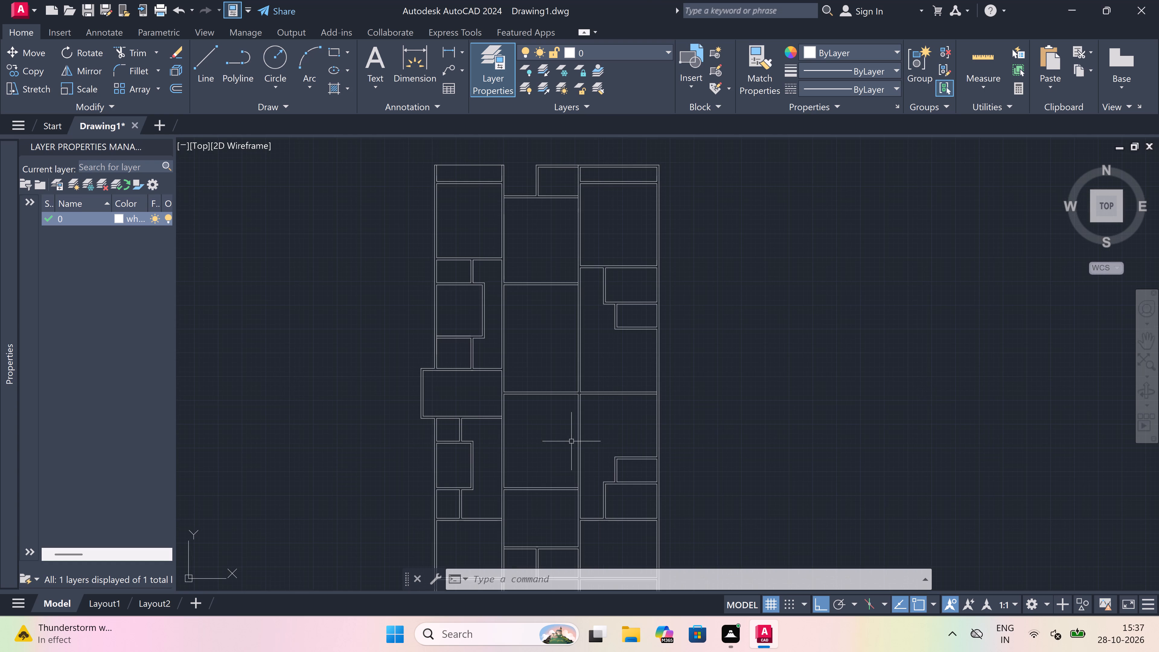
{"action": "scroll", "coordinate": [571, 441], "scroll_direction": "down", "scroll_amount": 1}
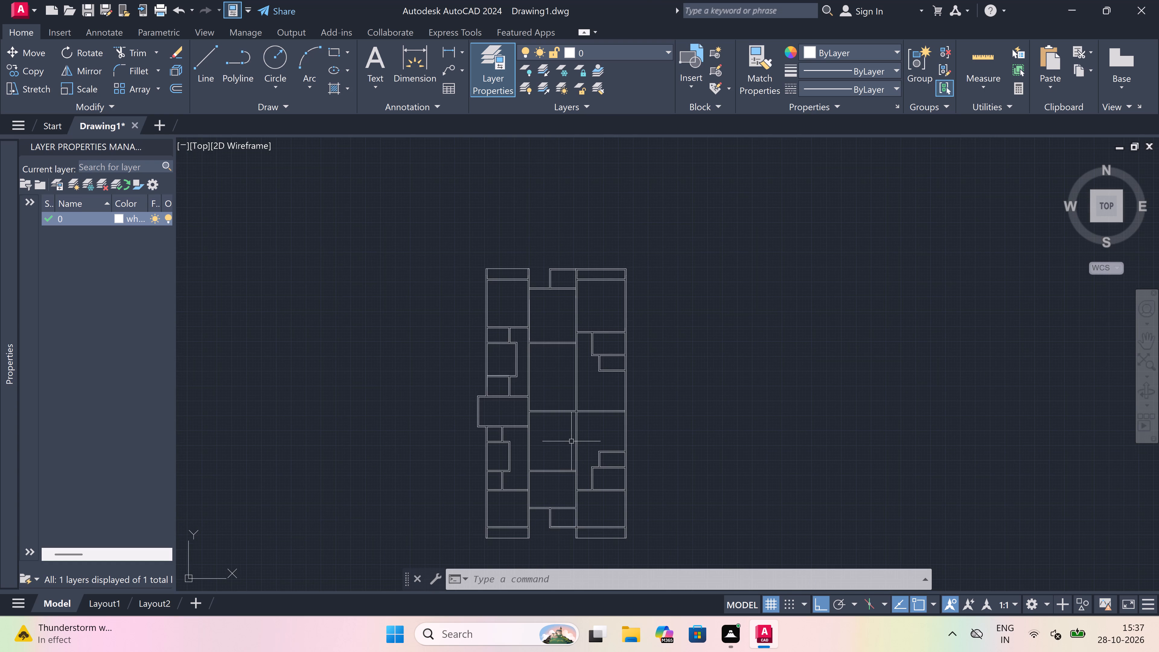
{"action": "scroll", "coordinate": [592, 488], "scroll_direction": "up", "scroll_amount": 2}
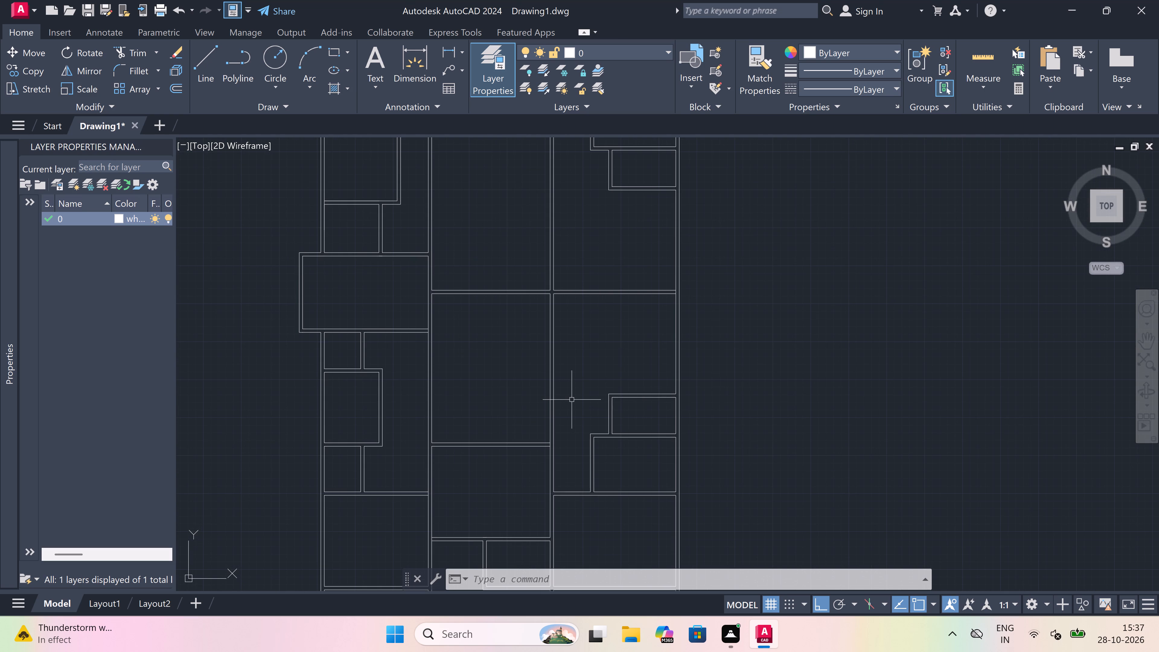
Draw a vertical line through the middle column's two central rooms, from the lower room's upper wall to the upper room's lower wall.
{"action": "scroll", "coordinate": [572, 400], "scroll_direction": "down", "scroll_amount": 1}
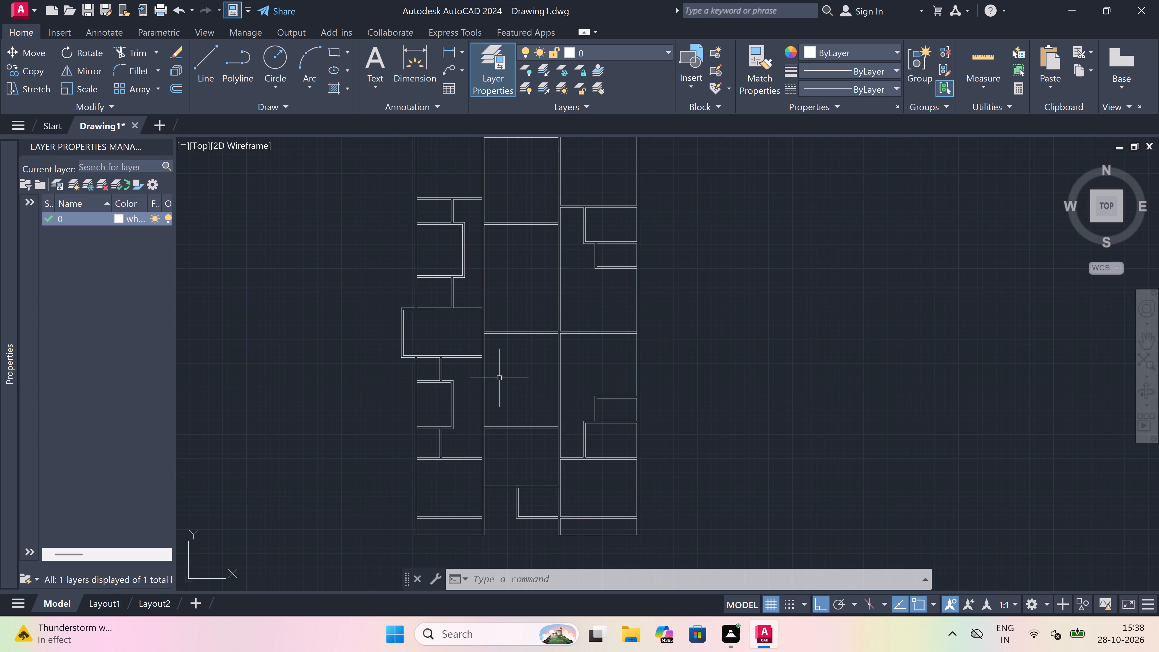
{"action": "scroll", "coordinate": [495, 381], "scroll_direction": "up", "scroll_amount": 1}
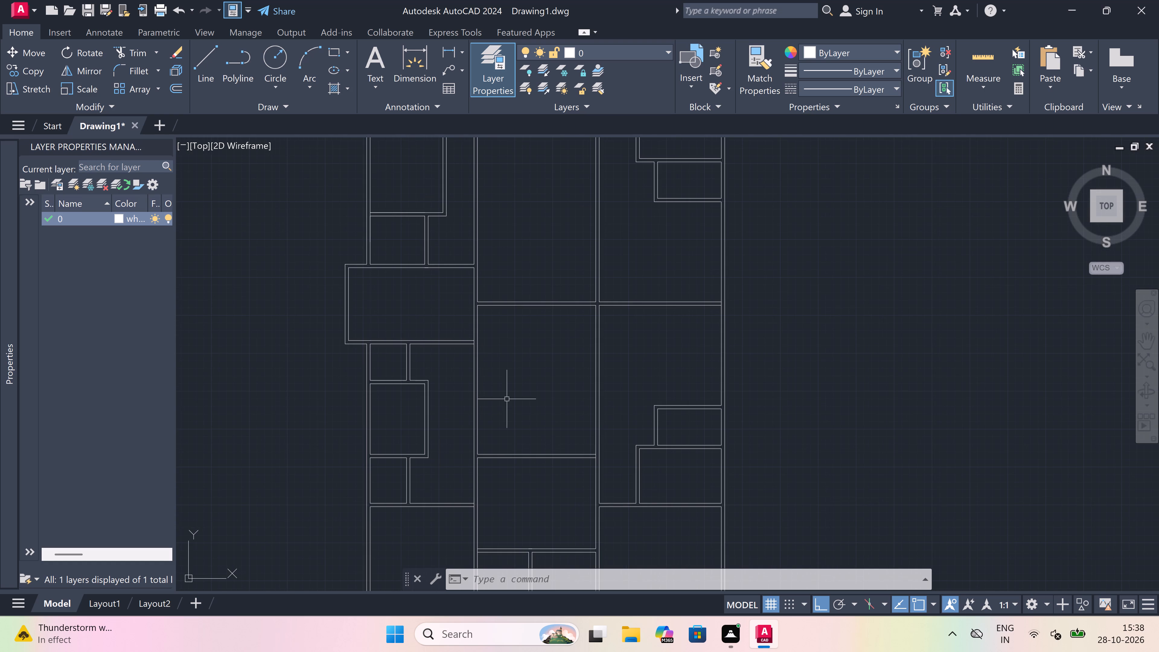
{"action": "type", "text": "l"}
{"action": "key", "text": "space"}
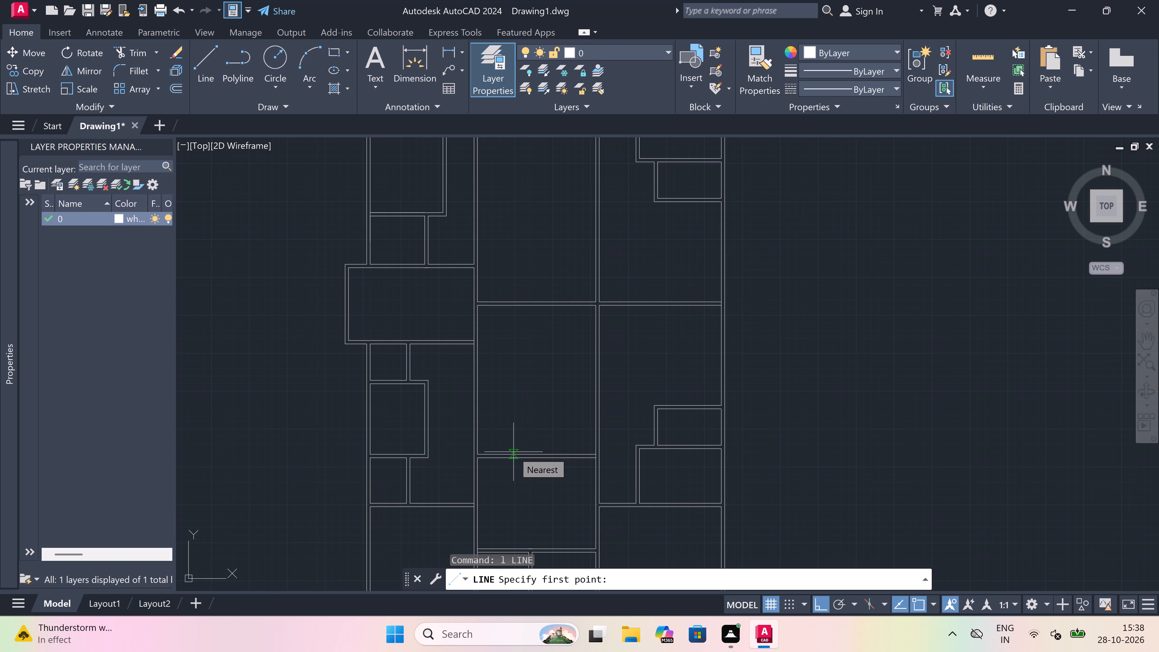
{"action": "left_click", "coordinate": [517, 451]}
{"action": "scroll", "coordinate": [529, 383], "scroll_direction": "down", "scroll_amount": 3}
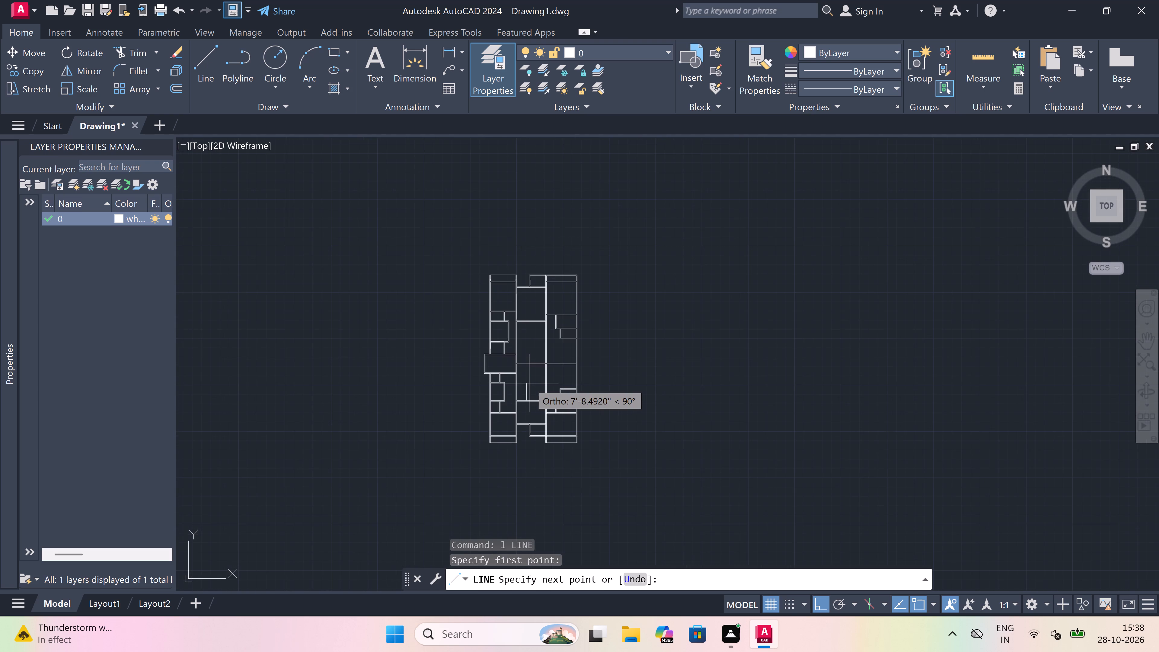
{"action": "scroll", "coordinate": [529, 383], "scroll_direction": "down", "scroll_amount": 2}
{"action": "scroll", "coordinate": [521, 376], "scroll_direction": "up", "scroll_amount": 1}
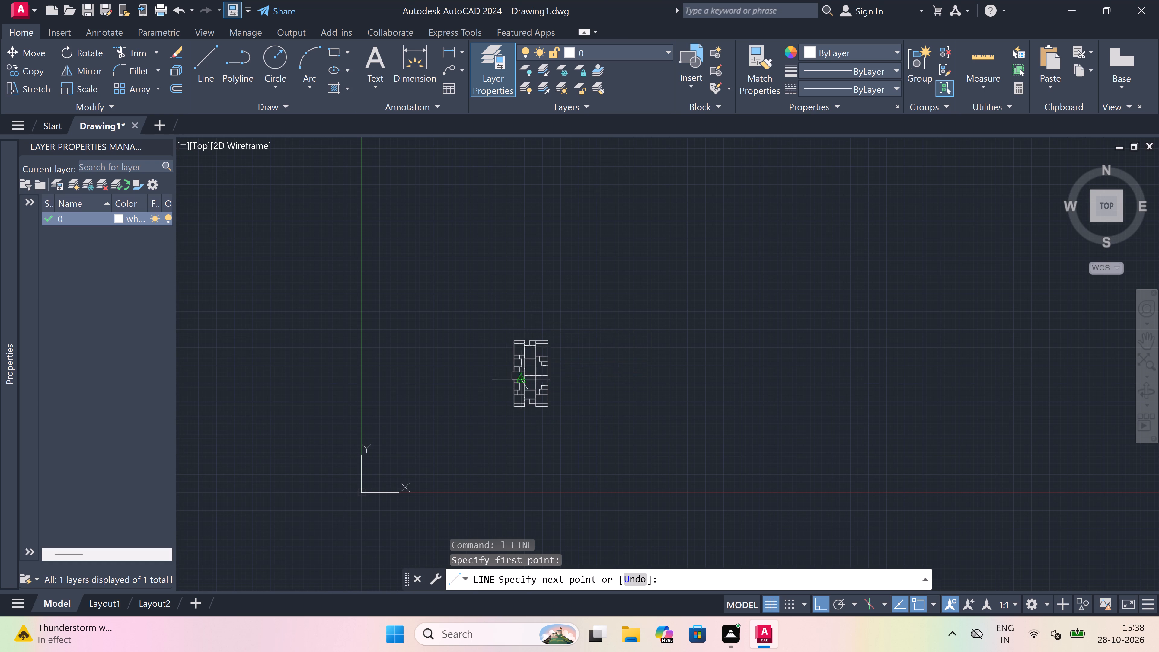
{"action": "scroll", "coordinate": [521, 376], "scroll_direction": "up", "scroll_amount": 1}
{"action": "scroll", "coordinate": [543, 356], "scroll_direction": "up", "scroll_amount": 3}
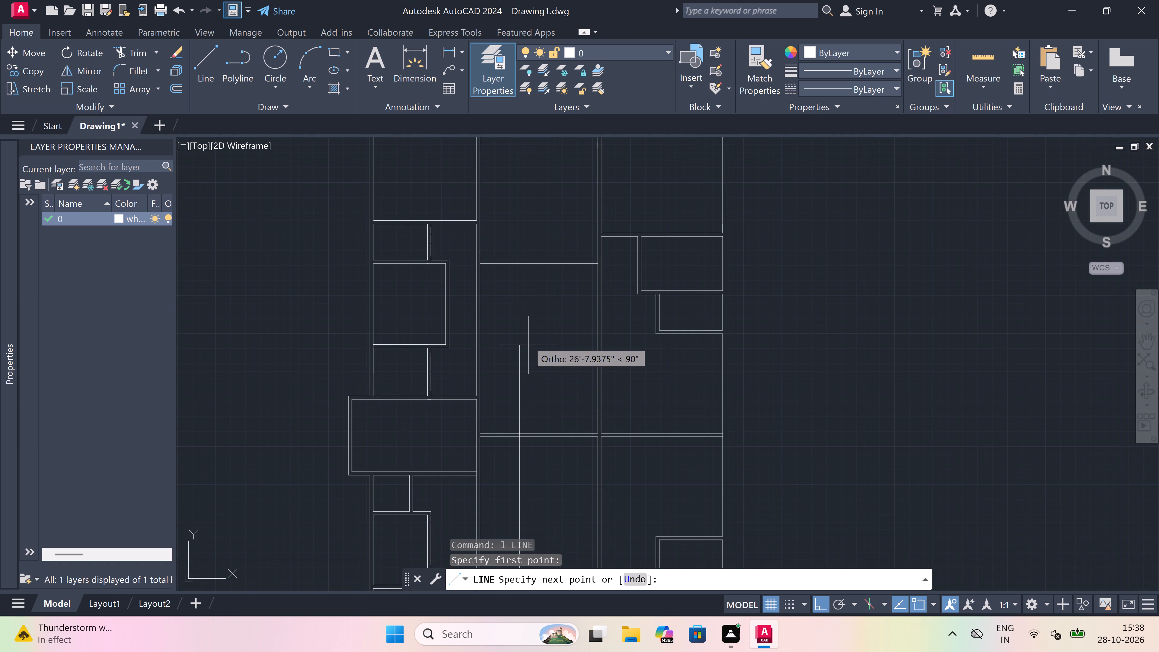
{"action": "scroll", "coordinate": [531, 250], "scroll_direction": "up", "scroll_amount": 1}
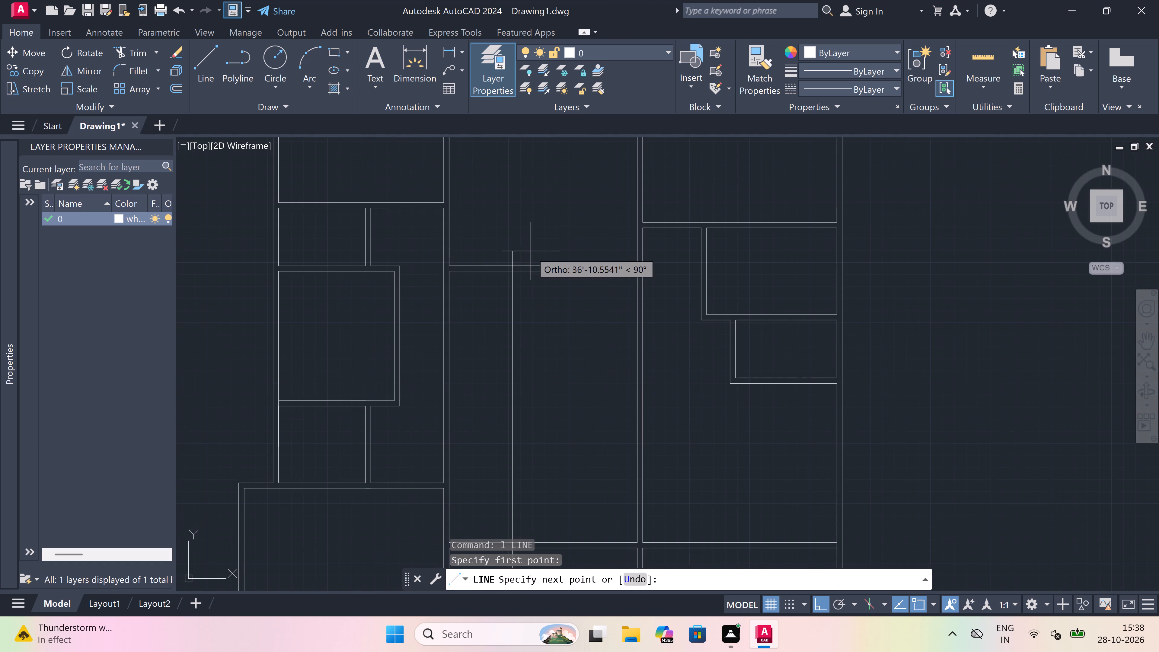
{"action": "scroll", "coordinate": [509, 268], "scroll_direction": "up", "scroll_amount": 2}
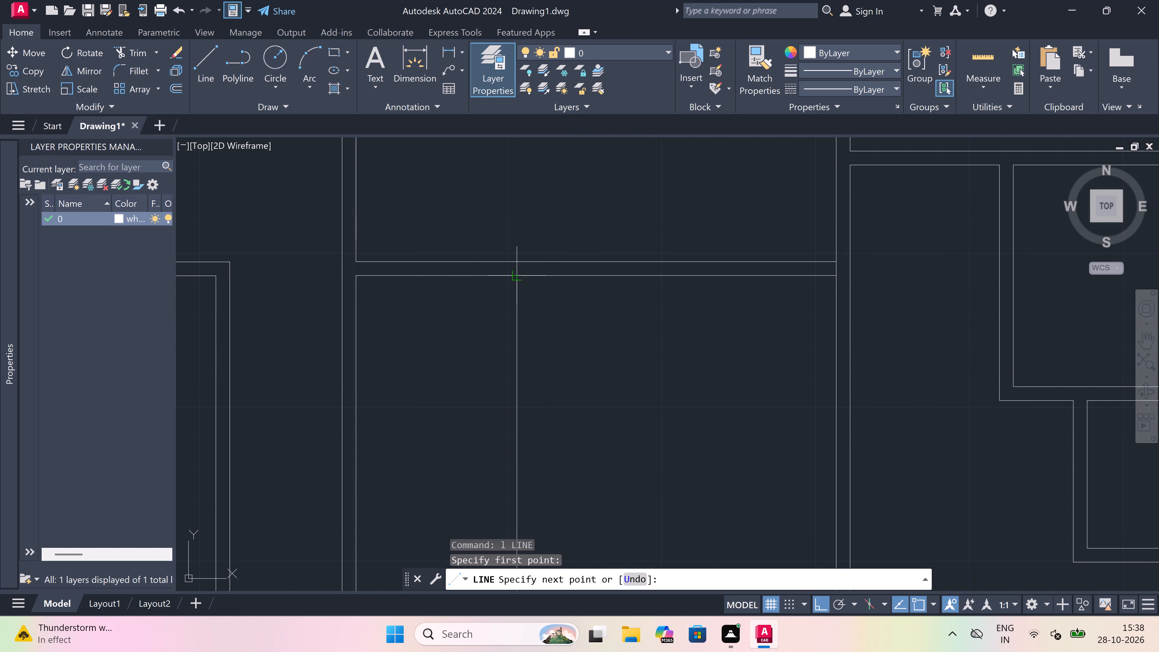
{"action": "left_click", "coordinate": [513, 274]}
Complete the middle-column partition with a 4.5" end segment and a parallel line back down to the lower room's upper wall.
{"action": "type", "text": "4.5"}
{"action": "type", "text": "\""}
{"action": "key", "text": "space"}
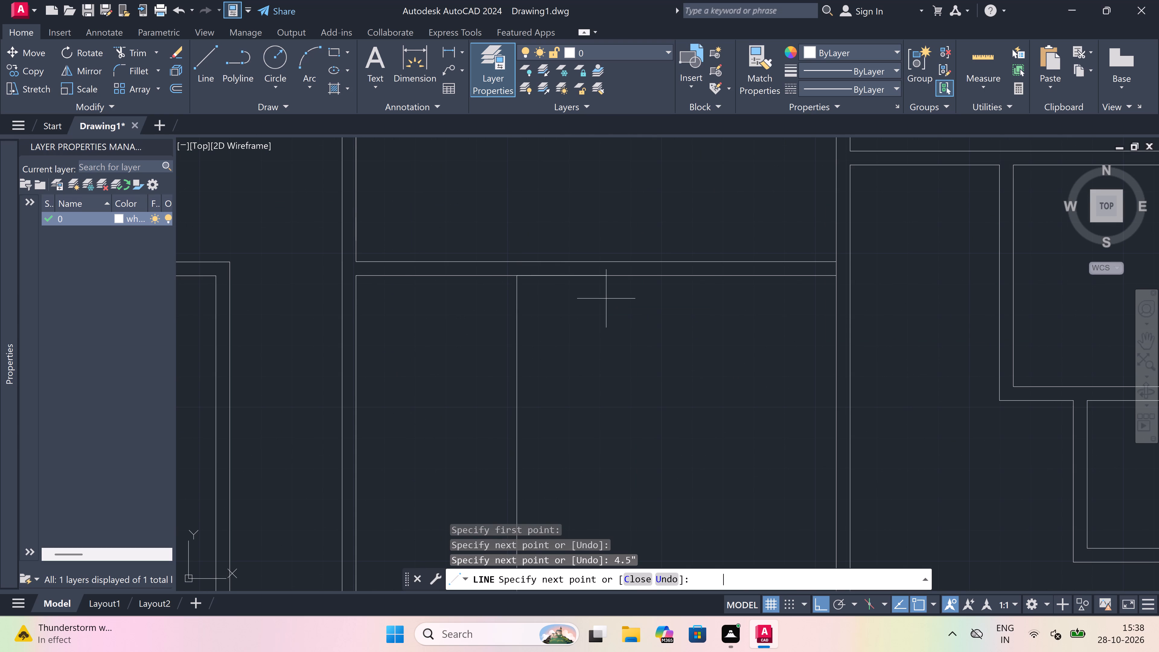
{"action": "scroll", "coordinate": [606, 298], "scroll_direction": "down", "scroll_amount": 2}
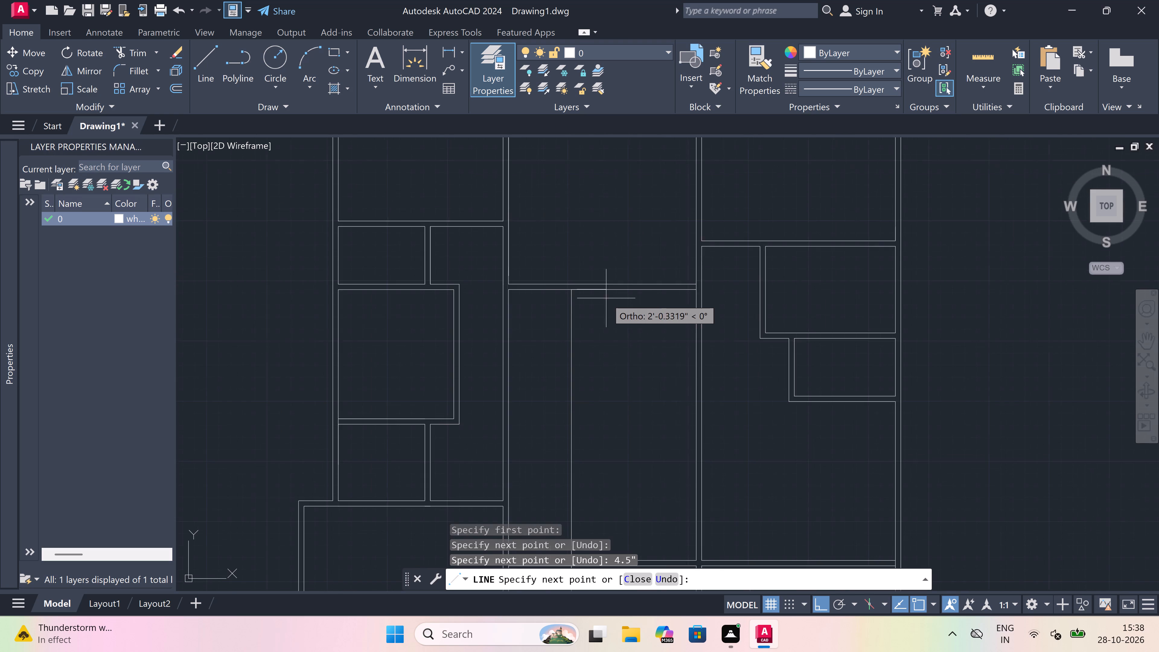
{"action": "scroll", "coordinate": [606, 298], "scroll_direction": "down", "scroll_amount": 3}
{"action": "scroll", "coordinate": [593, 422], "scroll_direction": "up", "scroll_amount": 1}
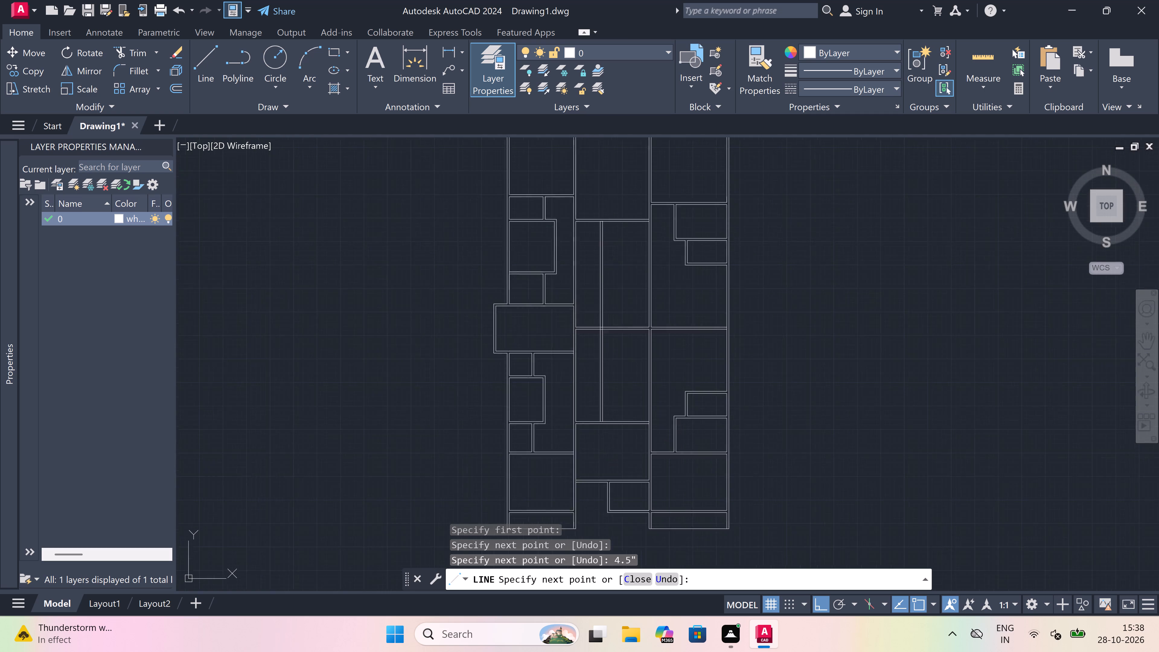
{"action": "scroll", "coordinate": [593, 422], "scroll_direction": "up", "scroll_amount": 5}
{"action": "left_click", "coordinate": [629, 406]}
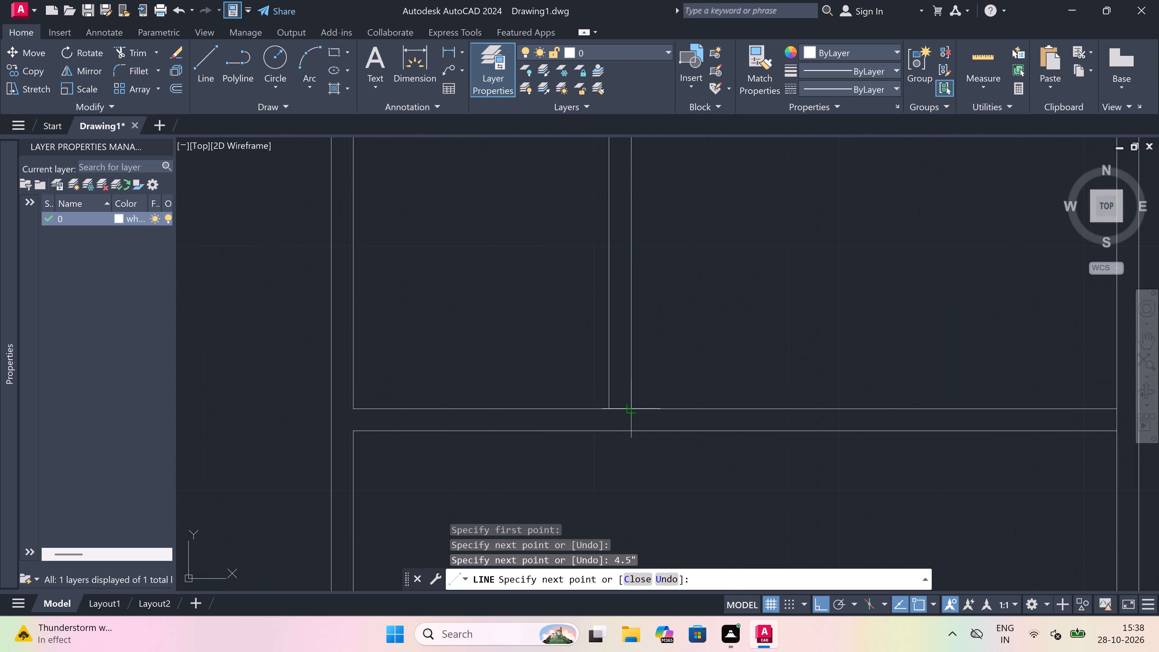
{"action": "key", "text": "Escape"}
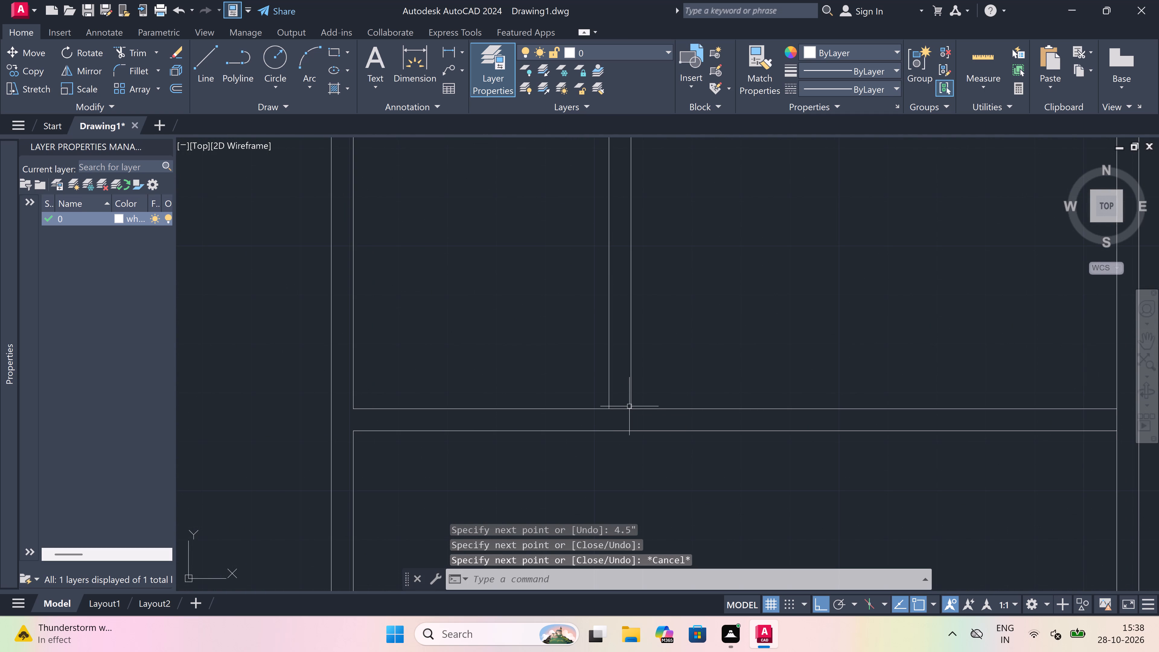
Extend the outer lines of the projecting left room's lower and upper walls across the wall between the left and middle columns.
{"action": "scroll", "coordinate": [470, 459], "scroll_direction": "down", "scroll_amount": 5}
{"action": "scroll", "coordinate": [470, 382], "scroll_direction": "up", "scroll_amount": 2}
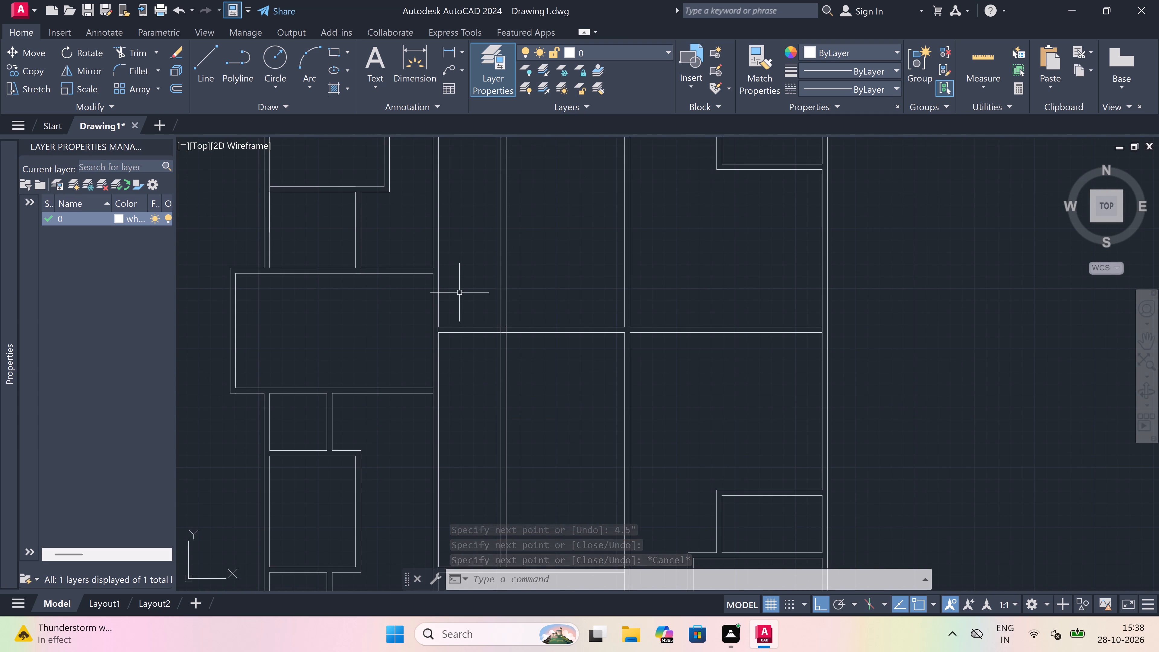
{"action": "scroll", "coordinate": [459, 292], "scroll_direction": "down", "scroll_amount": 2}
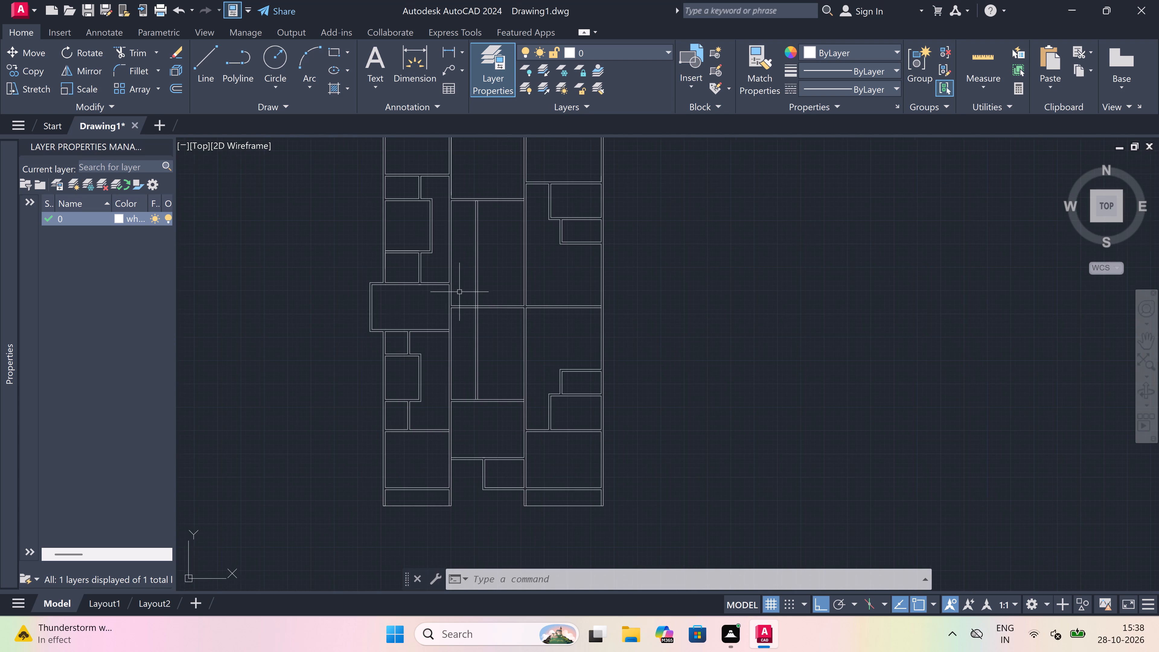
{"action": "scroll", "coordinate": [454, 324], "scroll_direction": "up", "scroll_amount": 1}
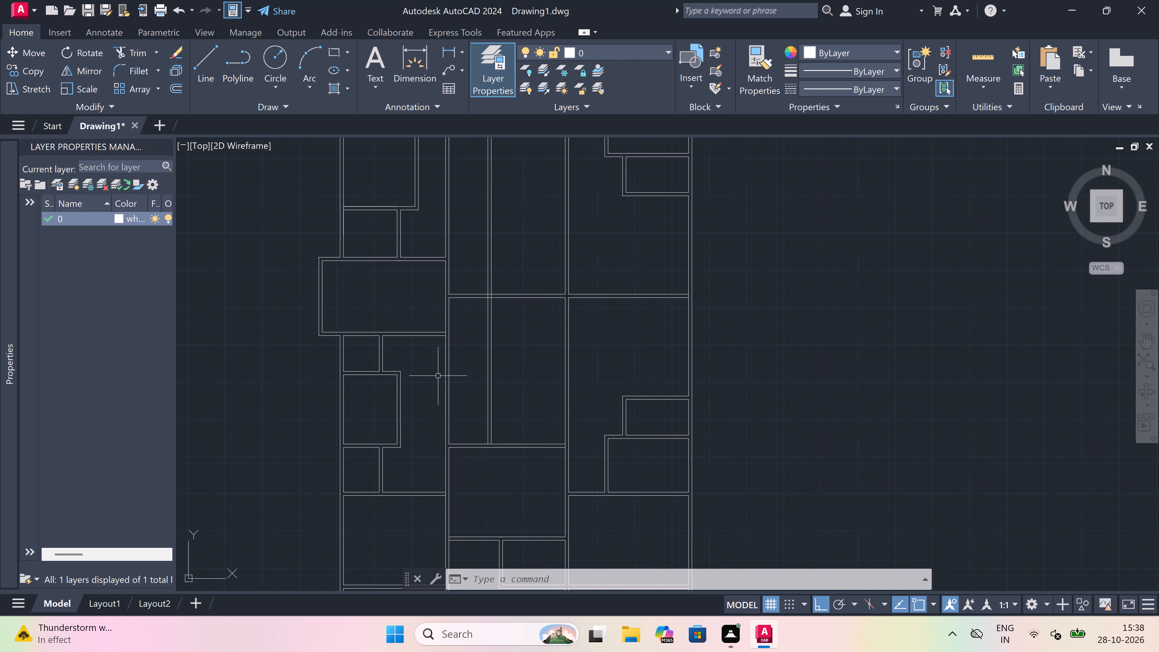
{"action": "key", "text": "e"}
{"action": "type", "text": "x"}
{"action": "key", "text": "space"}
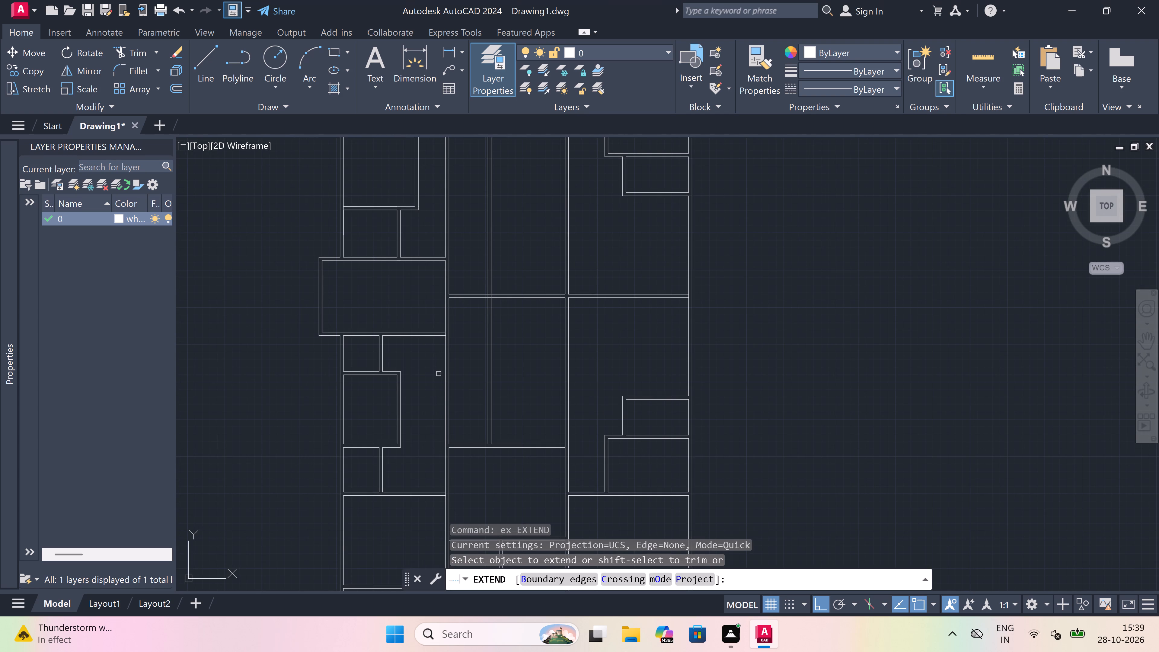
{"action": "scroll", "coordinate": [432, 337], "scroll_direction": "up", "scroll_amount": 1}
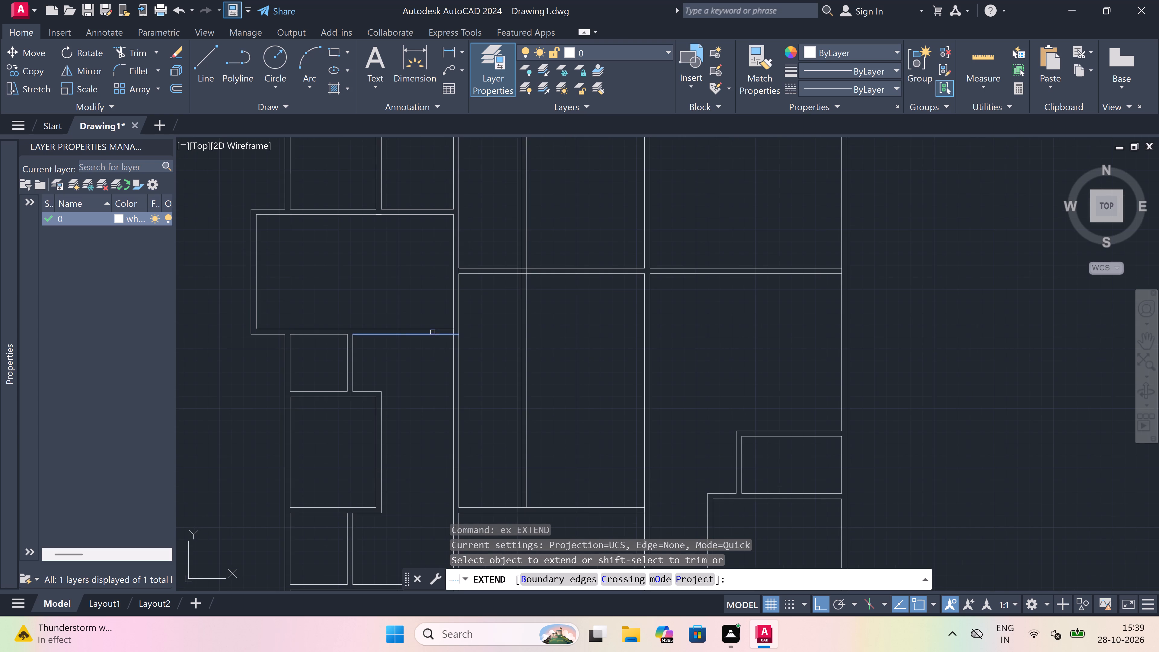
{"action": "left_click", "coordinate": [433, 335]}
{"action": "scroll", "coordinate": [433, 335], "scroll_direction": "down", "scroll_amount": 2}
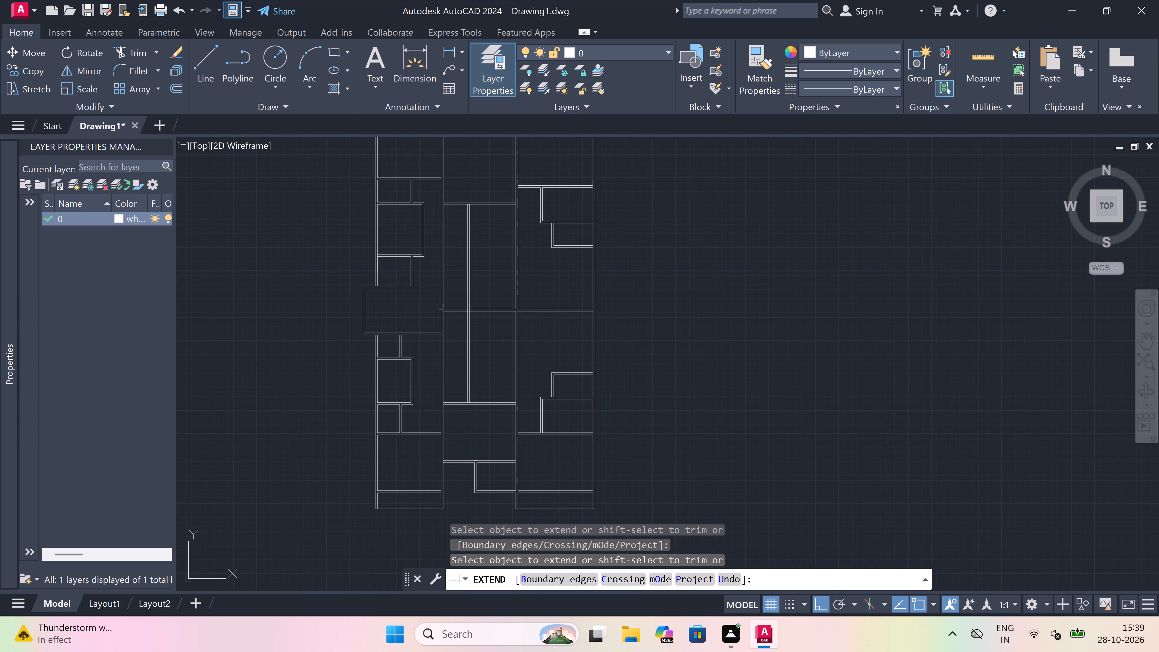
{"action": "scroll", "coordinate": [433, 281], "scroll_direction": "up", "scroll_amount": 2}
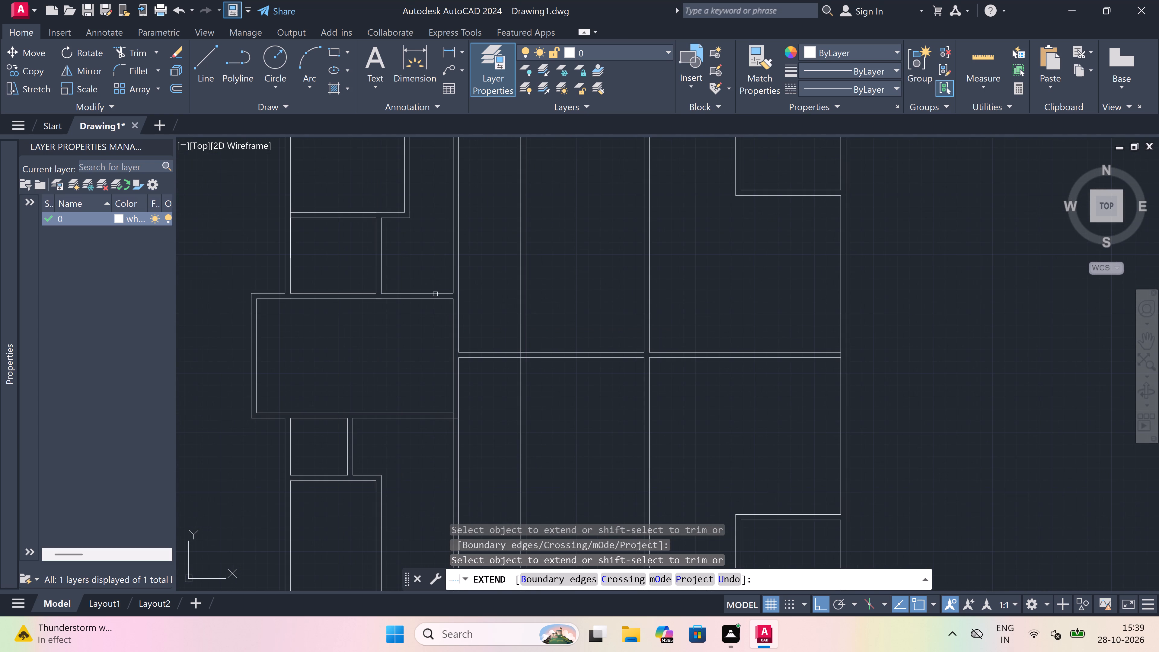
{"action": "left_click", "coordinate": [436, 294]}
Extend the corridor-side lines of the upper and lower middle rooms' walls across the wall shared with the left column.
{"action": "scroll", "coordinate": [436, 293], "scroll_direction": "down", "scroll_amount": 3}
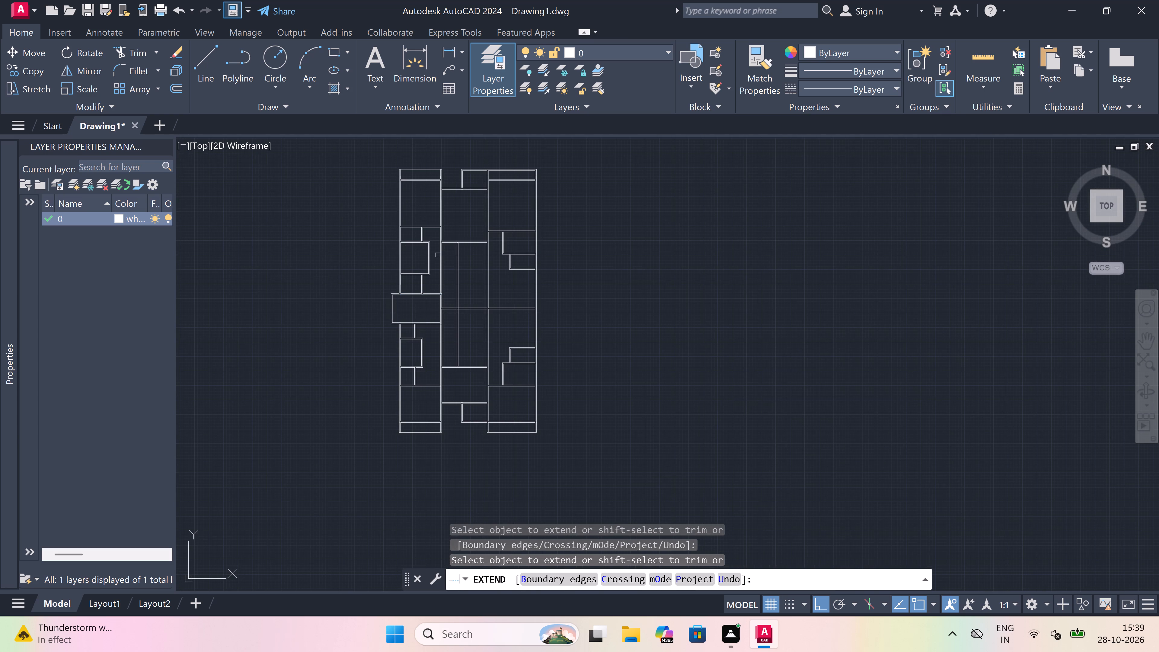
{"action": "scroll", "coordinate": [438, 262], "scroll_direction": "up", "scroll_amount": 1}
{"action": "scroll", "coordinate": [452, 222], "scroll_direction": "up", "scroll_amount": 2}
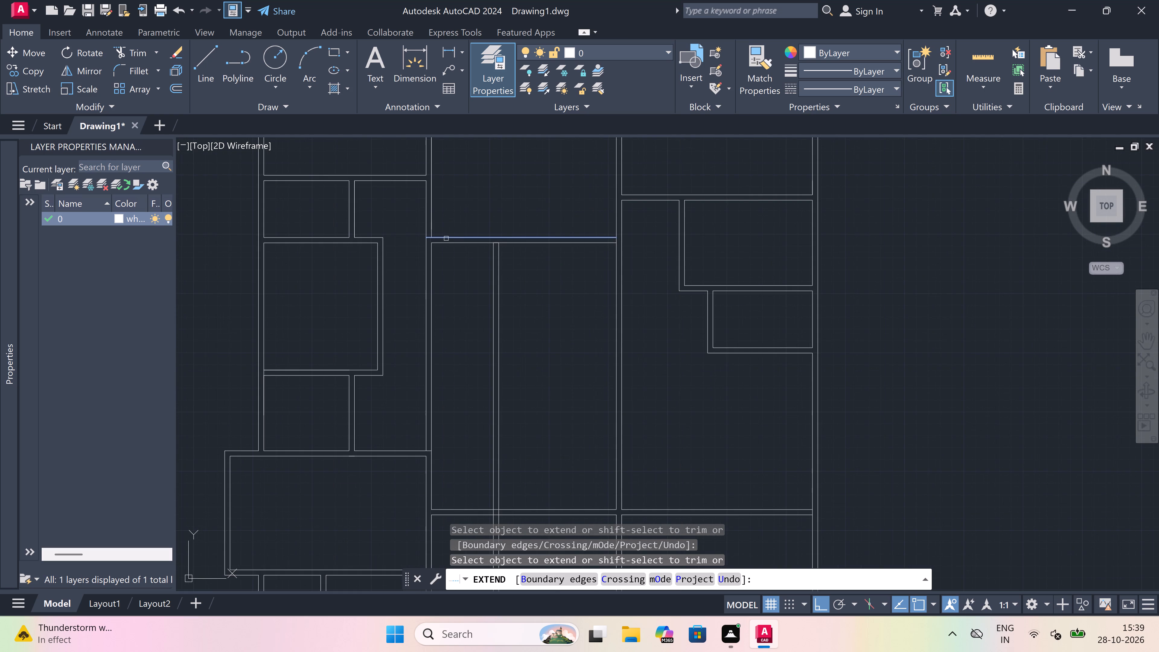
{"action": "left_click", "coordinate": [445, 242]}
{"action": "scroll", "coordinate": [445, 241], "scroll_direction": "down", "scroll_amount": 2}
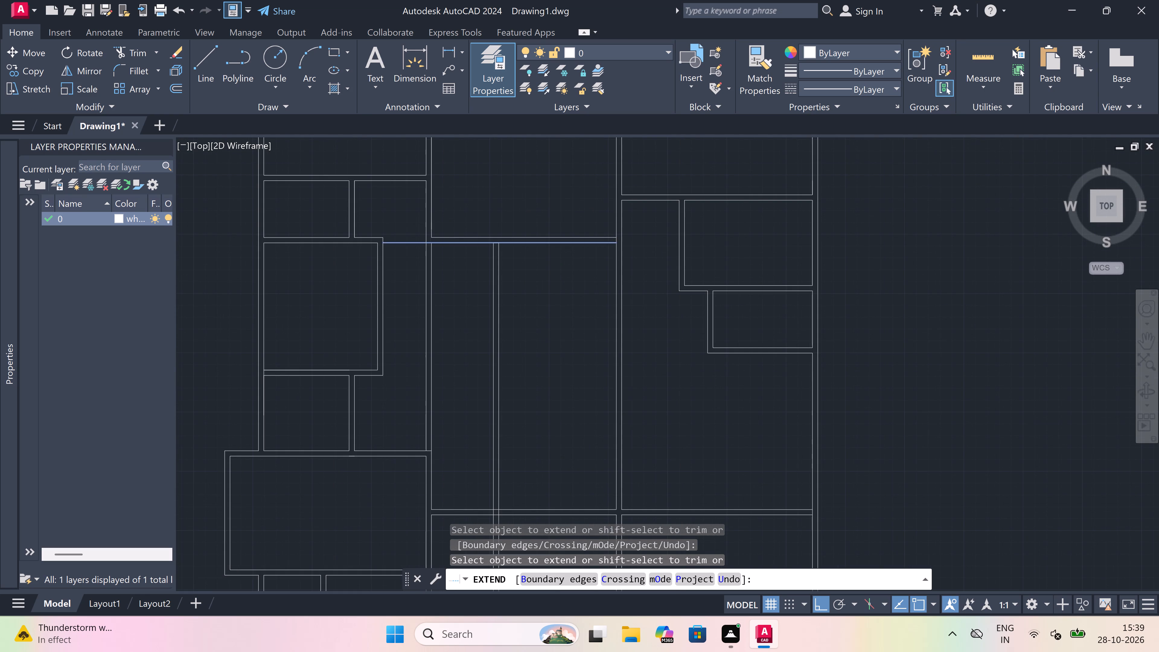
{"action": "scroll", "coordinate": [445, 241], "scroll_direction": "down", "scroll_amount": 2}
{"action": "scroll", "coordinate": [438, 331], "scroll_direction": "up", "scroll_amount": 2}
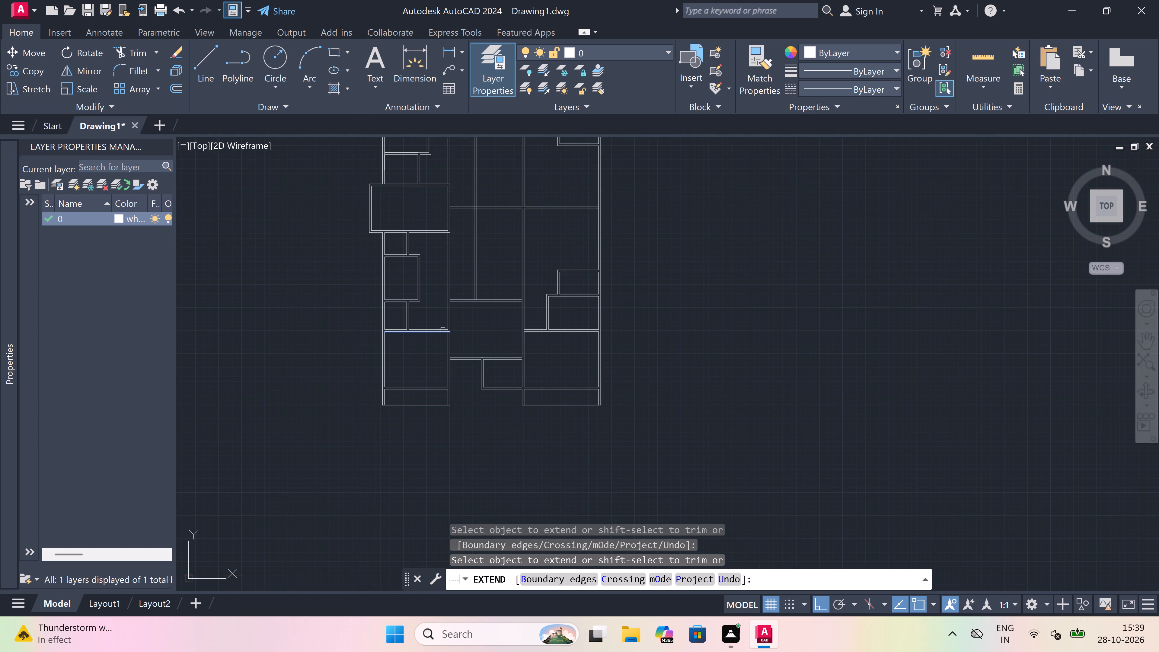
{"action": "scroll", "coordinate": [448, 327], "scroll_direction": "up", "scroll_amount": 1}
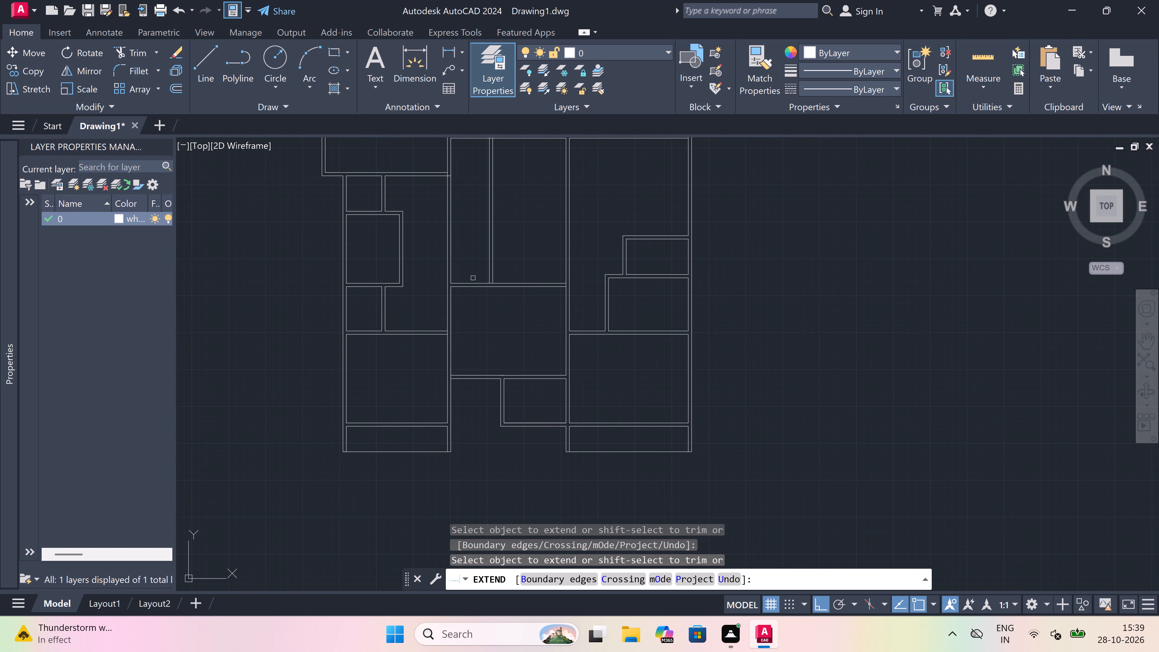
{"action": "scroll", "coordinate": [473, 278], "scroll_direction": "up", "scroll_amount": 1}
{"action": "left_click", "coordinate": [465, 287]}
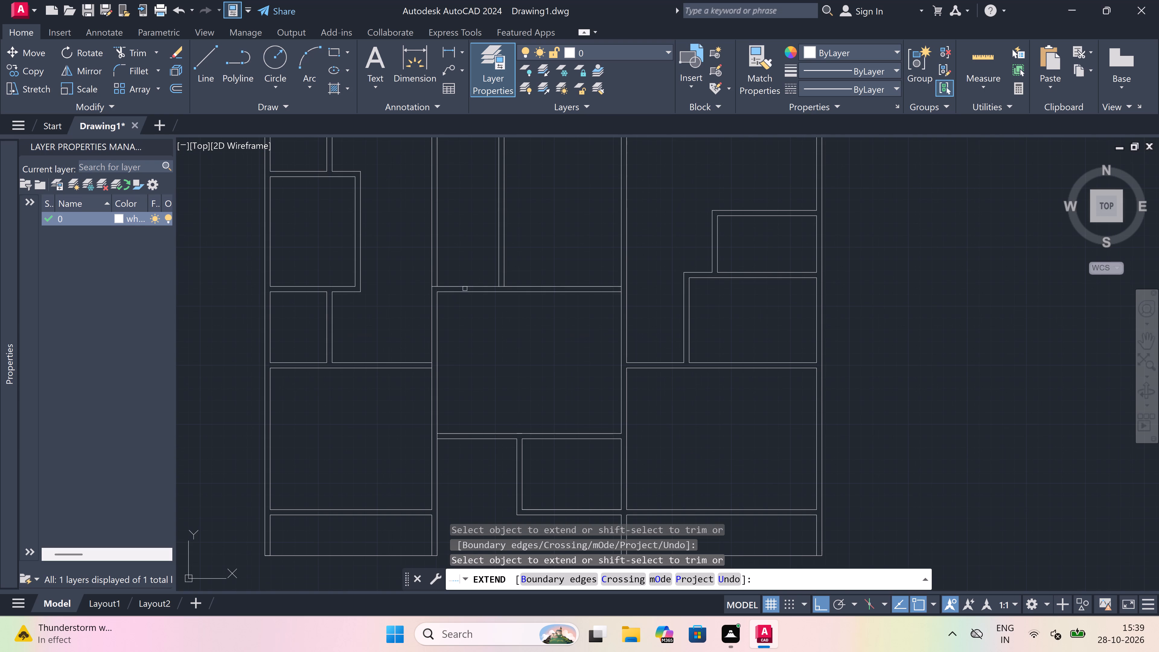
{"action": "scroll", "coordinate": [451, 331], "scroll_direction": "down", "scroll_amount": 3}
{"action": "scroll", "coordinate": [451, 296], "scroll_direction": "up", "scroll_amount": 2}
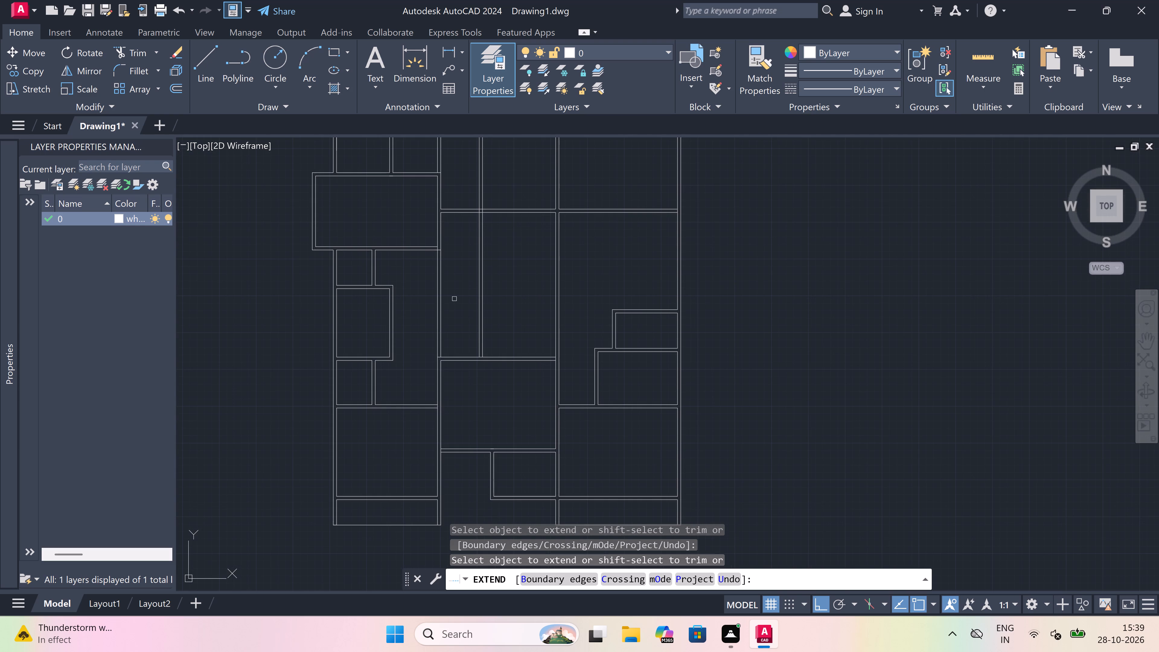
{"action": "key", "text": "Escape"}
Trim away the left-middle column wall between the projecting room and the lower middle room, including the stub at the projecting room's corner.
{"action": "type", "text": "tr"}
{"action": "key", "text": "space"}
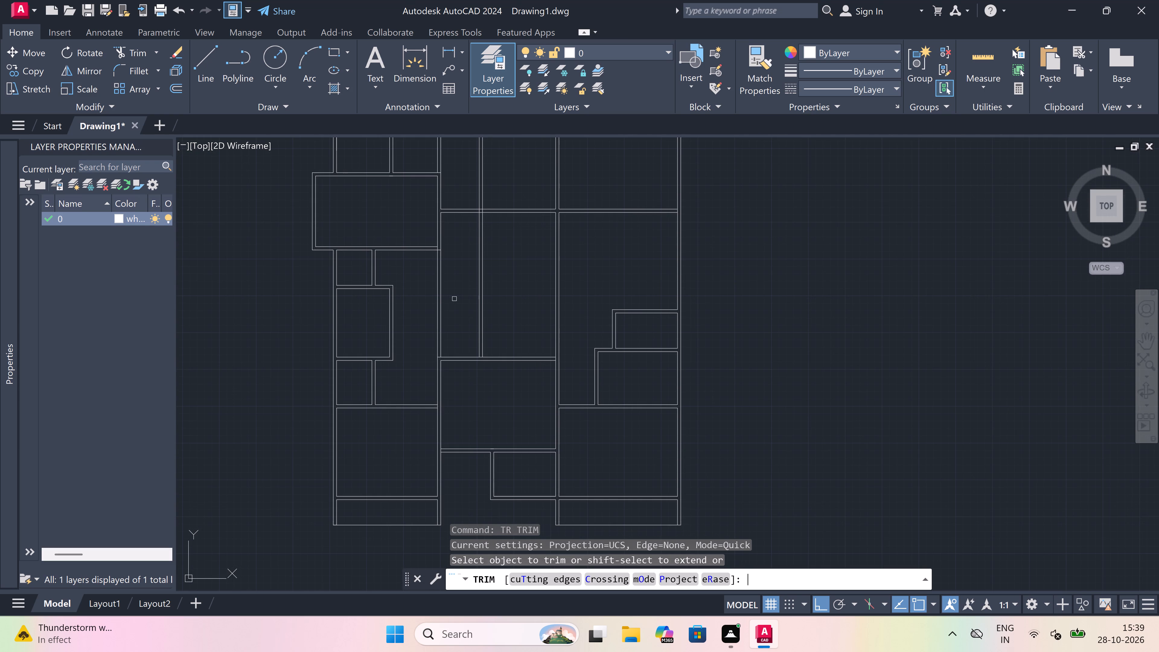
{"action": "left_click", "coordinate": [454, 298]}
{"action": "left_click", "coordinate": [432, 299]}
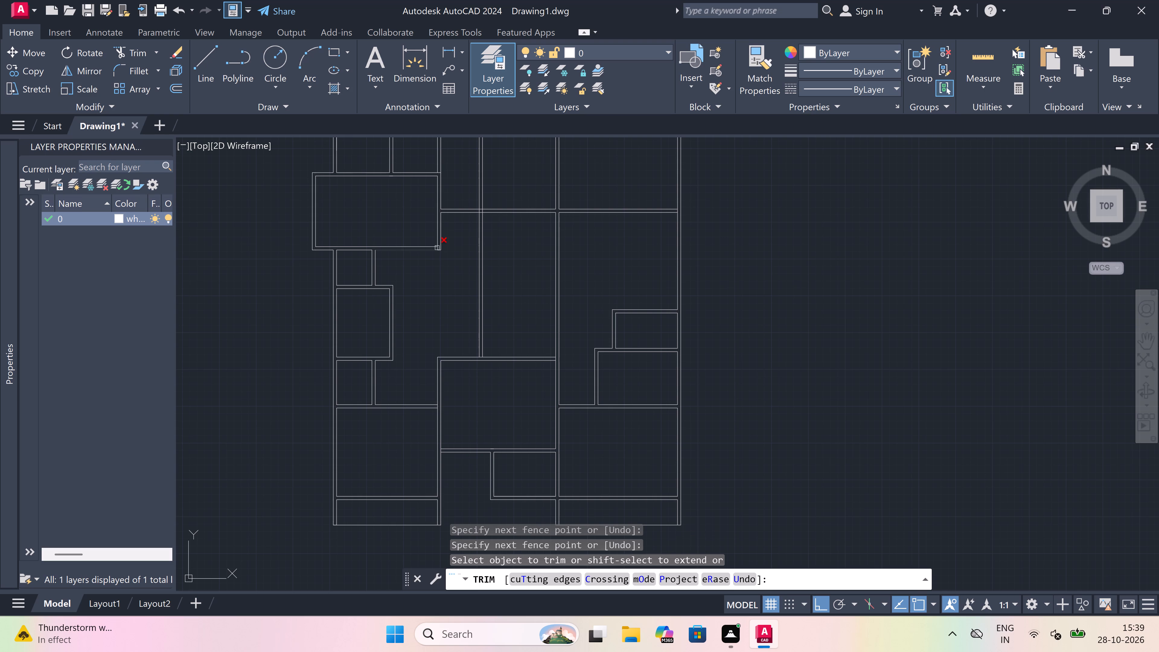
{"action": "scroll", "coordinate": [430, 236], "scroll_direction": "up", "scroll_amount": 2}
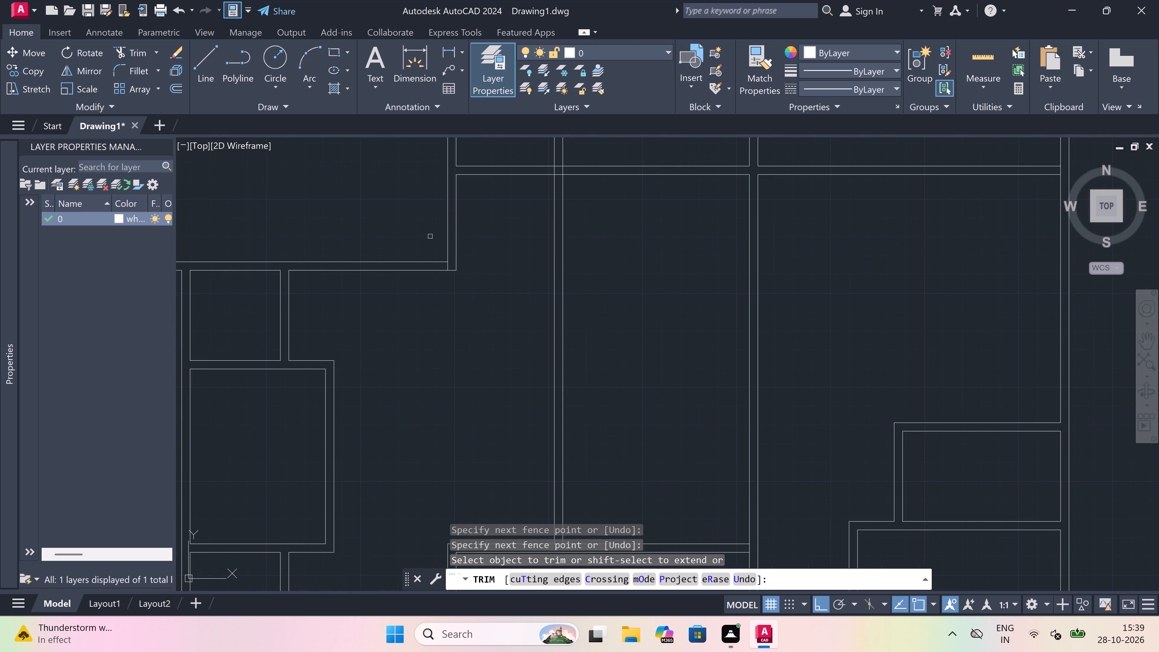
{"action": "scroll", "coordinate": [439, 257], "scroll_direction": "up", "scroll_amount": 3}
{"action": "left_click", "coordinate": [451, 278]}
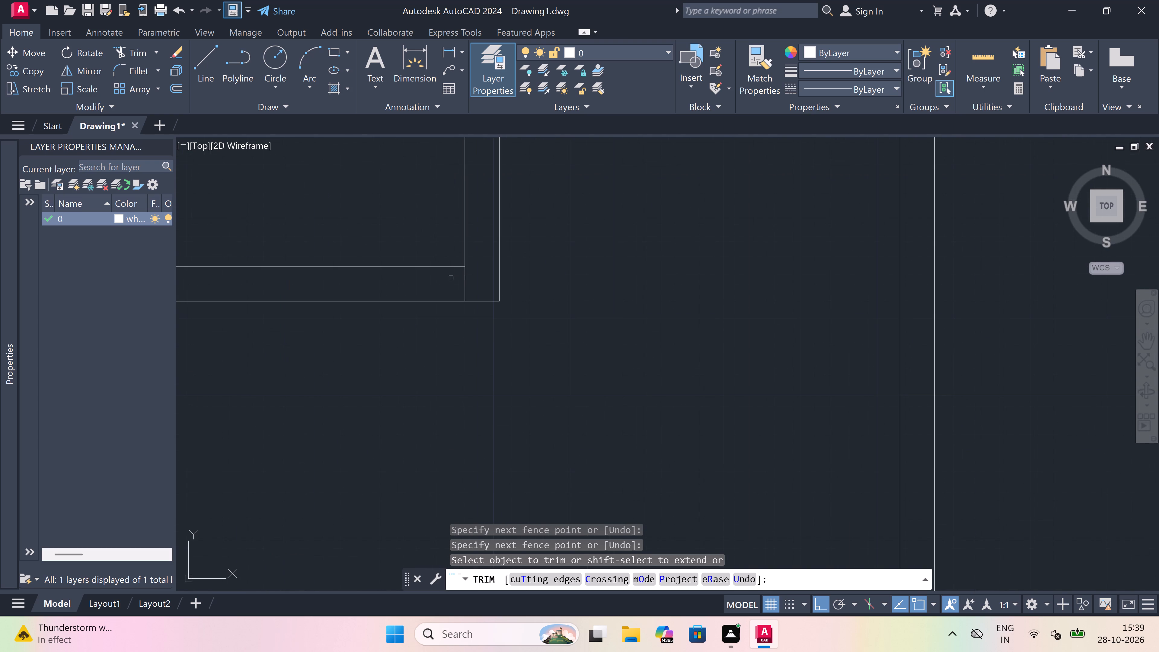
{"action": "left_click", "coordinate": [471, 279]}
Trim away both lines of the left-middle column wall between the upper middle room and the projecting left room.
{"action": "scroll", "coordinate": [472, 279], "scroll_direction": "down", "scroll_amount": 3}
{"action": "scroll", "coordinate": [408, 316], "scroll_direction": "down", "scroll_amount": 2}
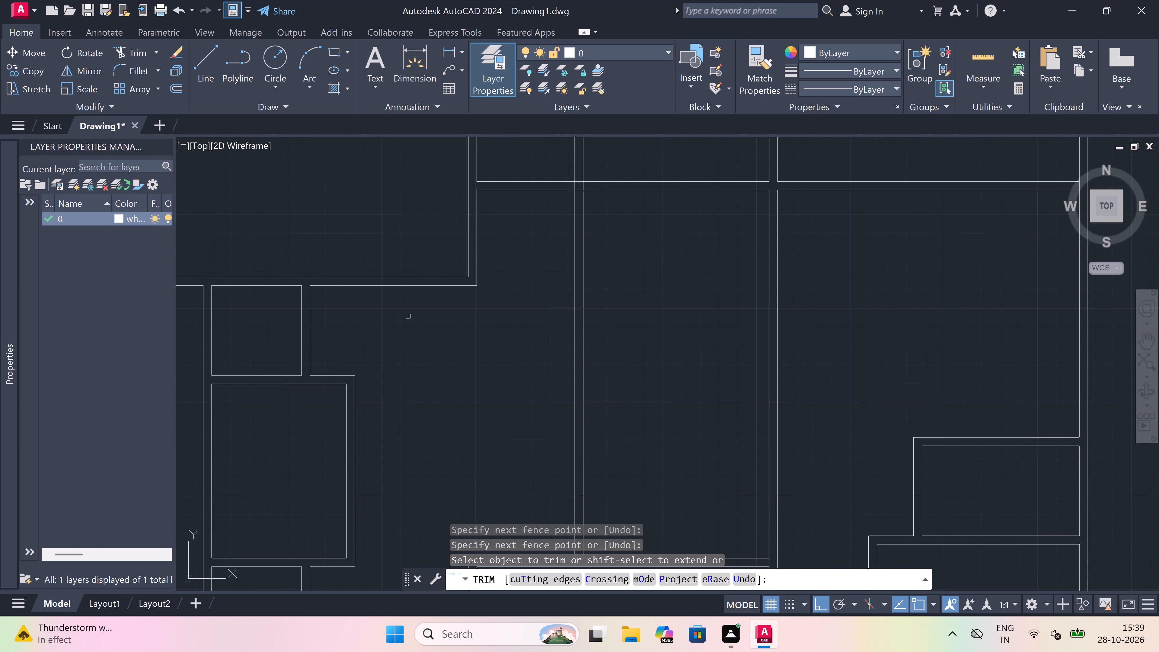
{"action": "scroll", "coordinate": [408, 316], "scroll_direction": "down", "scroll_amount": 3}
{"action": "scroll", "coordinate": [413, 268], "scroll_direction": "up", "scroll_amount": 3}
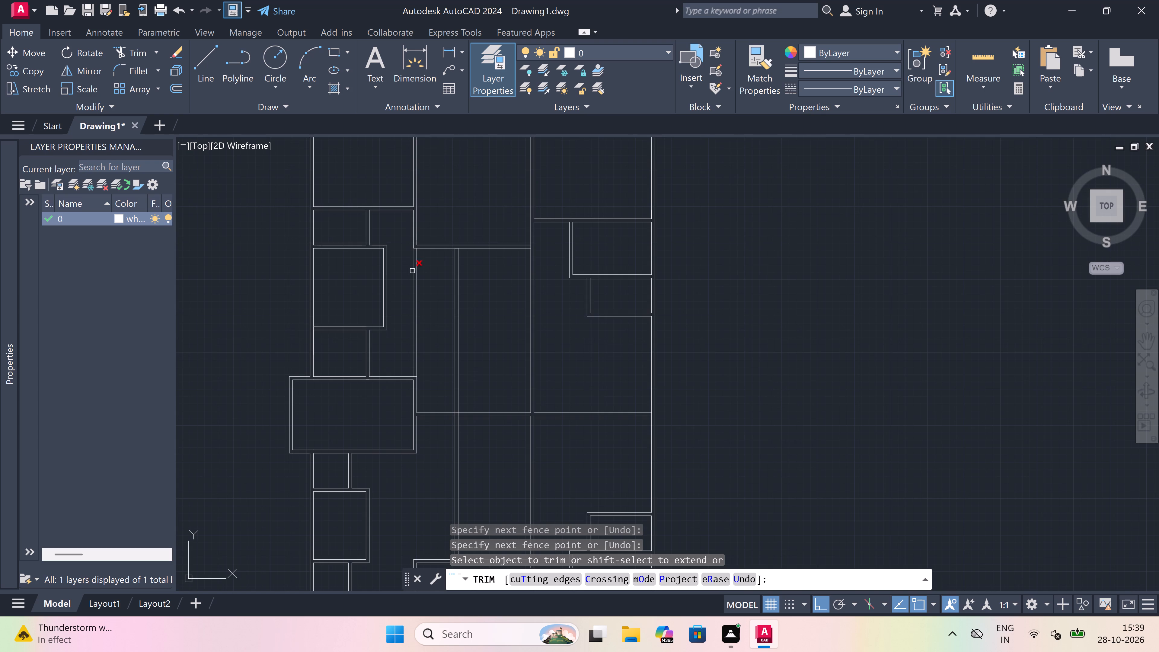
{"action": "scroll", "coordinate": [412, 280], "scroll_direction": "up", "scroll_amount": 1}
{"action": "left_click_drag", "start_coordinate": [396, 294], "coordinate": [400, 294]}
{"action": "left_click", "coordinate": [423, 297]}
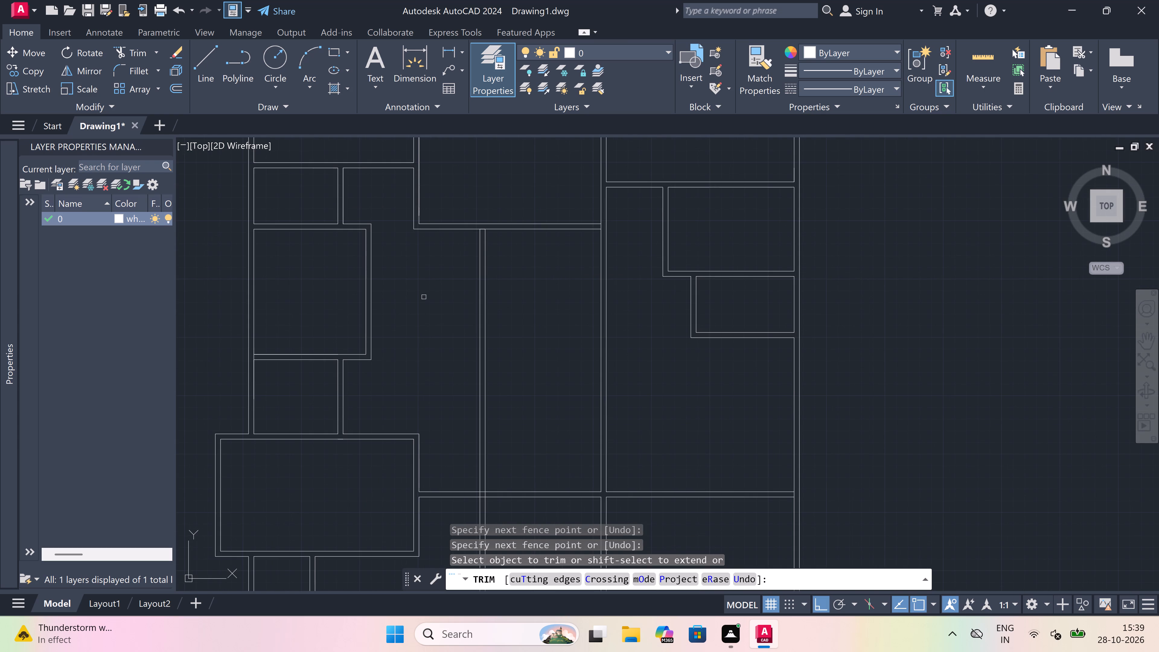
{"action": "scroll", "coordinate": [435, 292], "scroll_direction": "down", "scroll_amount": 2}
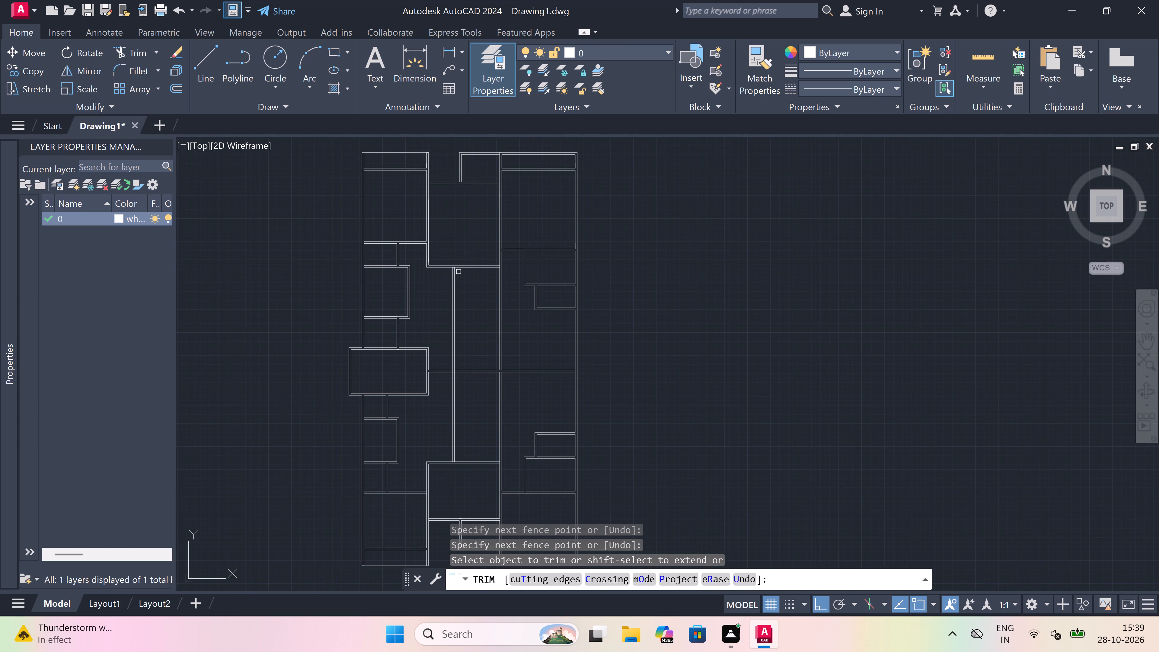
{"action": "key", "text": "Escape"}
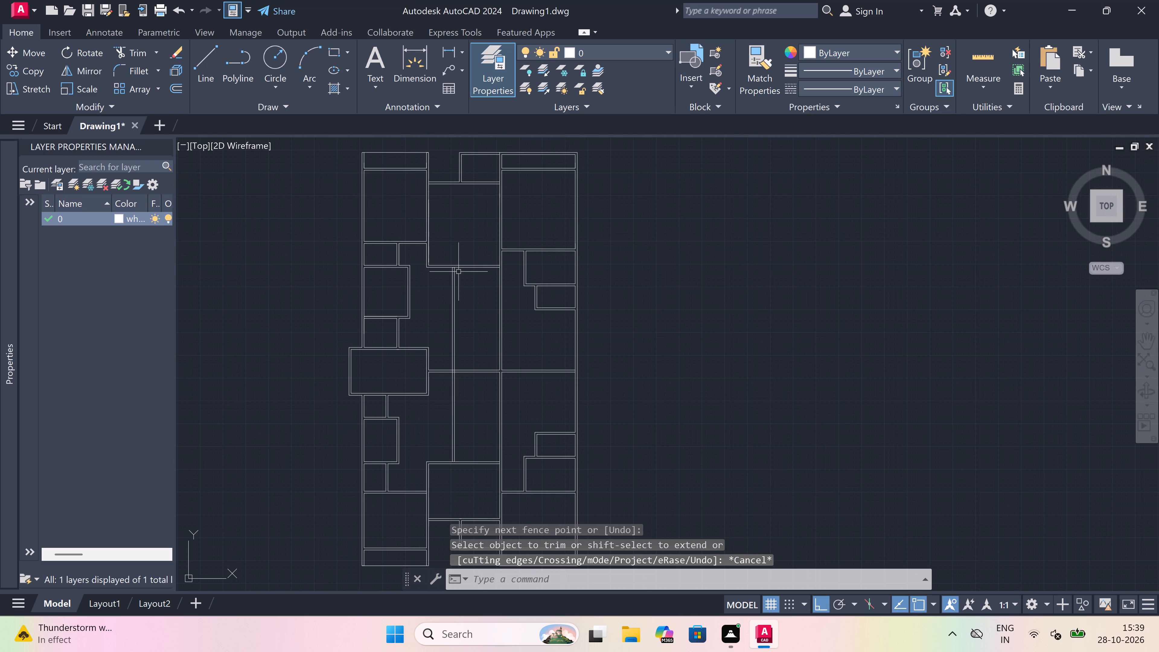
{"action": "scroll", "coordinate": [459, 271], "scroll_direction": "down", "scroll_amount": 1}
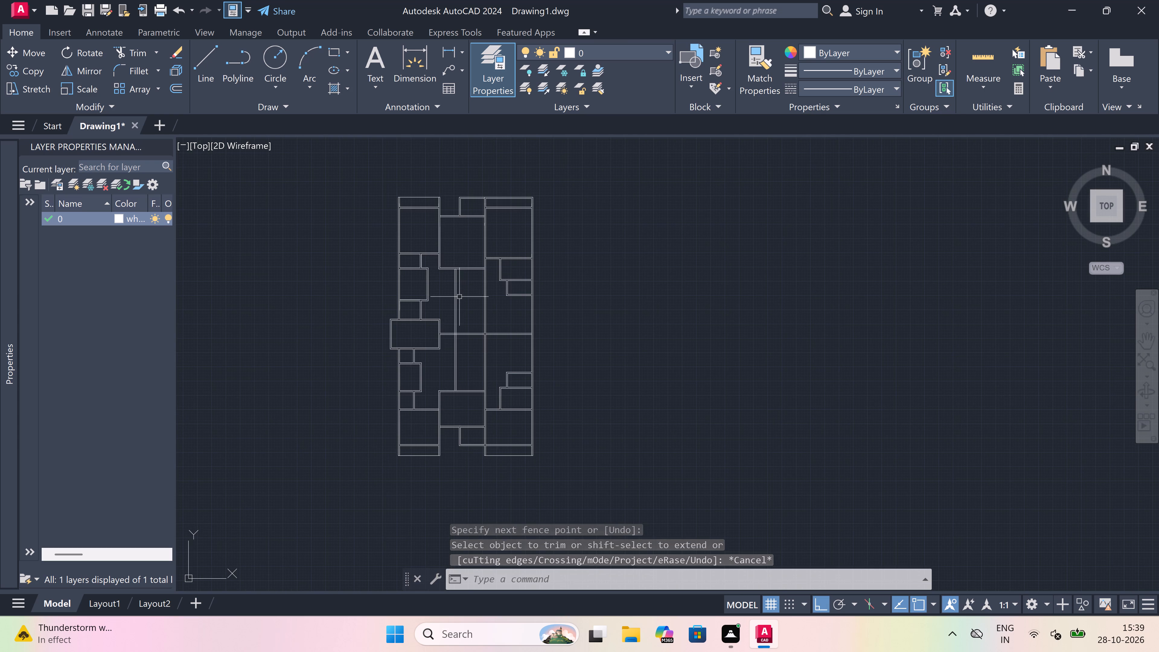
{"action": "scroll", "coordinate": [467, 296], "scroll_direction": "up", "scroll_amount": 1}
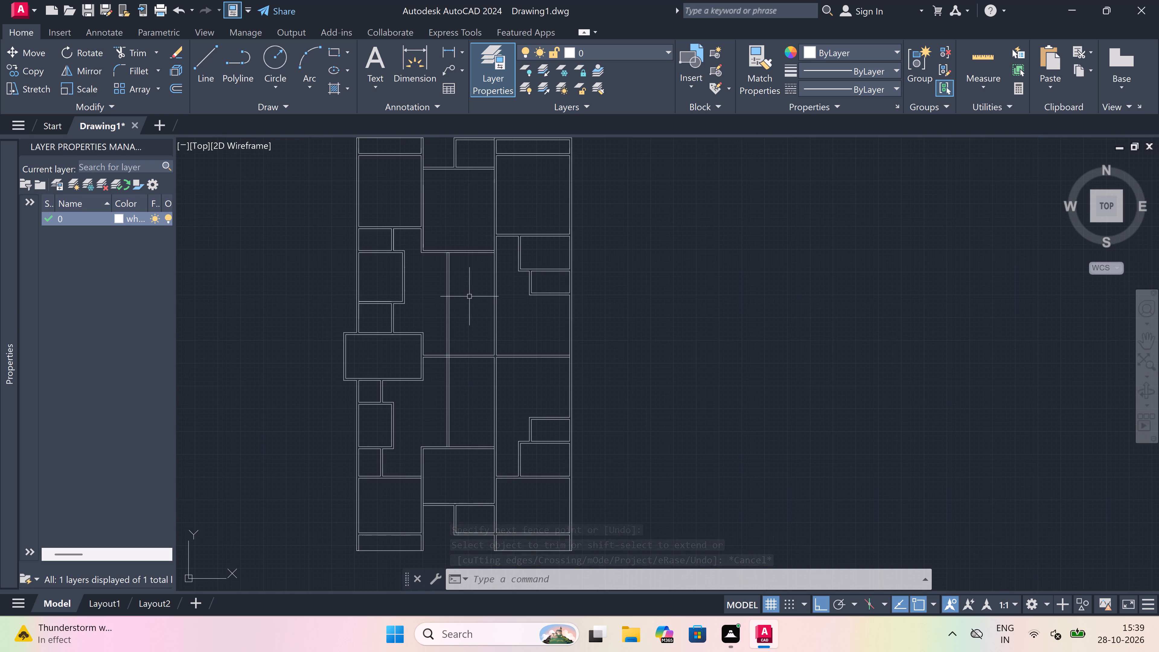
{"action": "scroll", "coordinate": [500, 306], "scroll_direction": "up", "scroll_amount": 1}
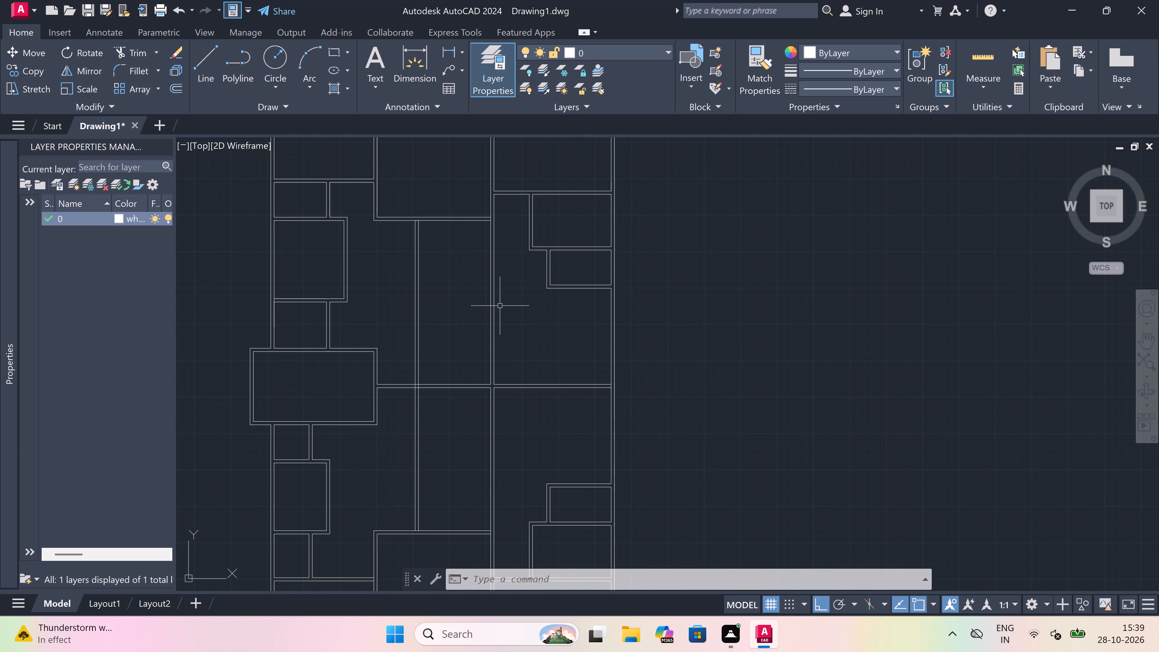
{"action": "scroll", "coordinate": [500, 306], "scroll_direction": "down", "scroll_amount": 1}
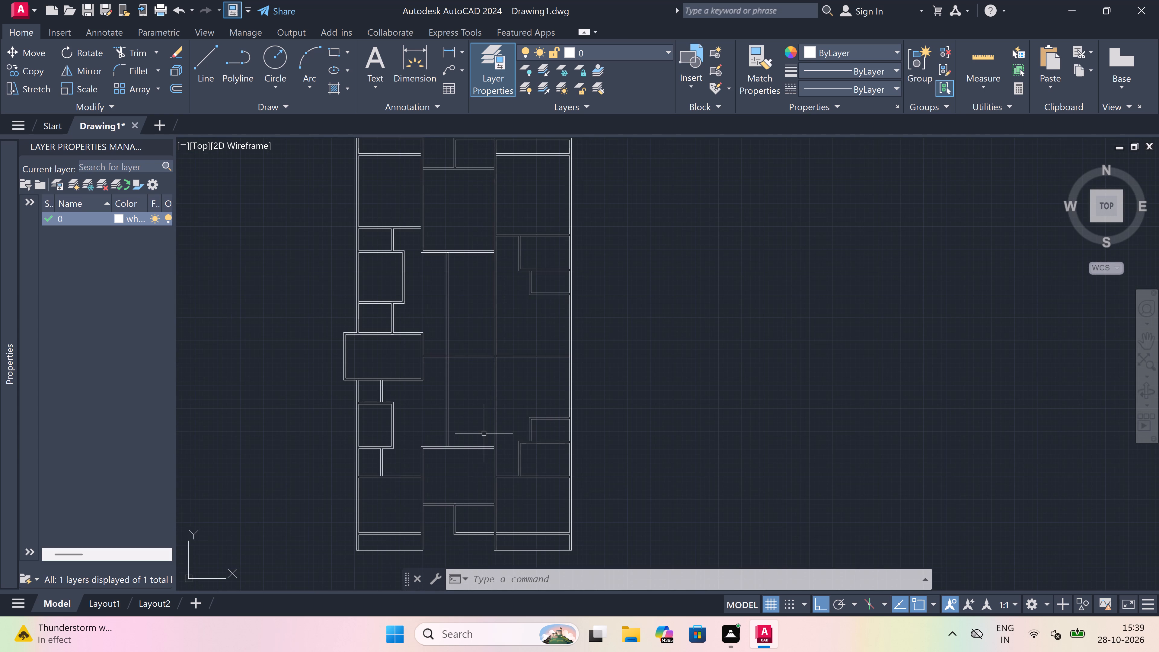
Draw a 4.5" wall in line with the small lower right-column room's top wall, reaching the far line of the middle-right column wall.
{"action": "scroll", "coordinate": [499, 446], "scroll_direction": "up", "scroll_amount": 1}
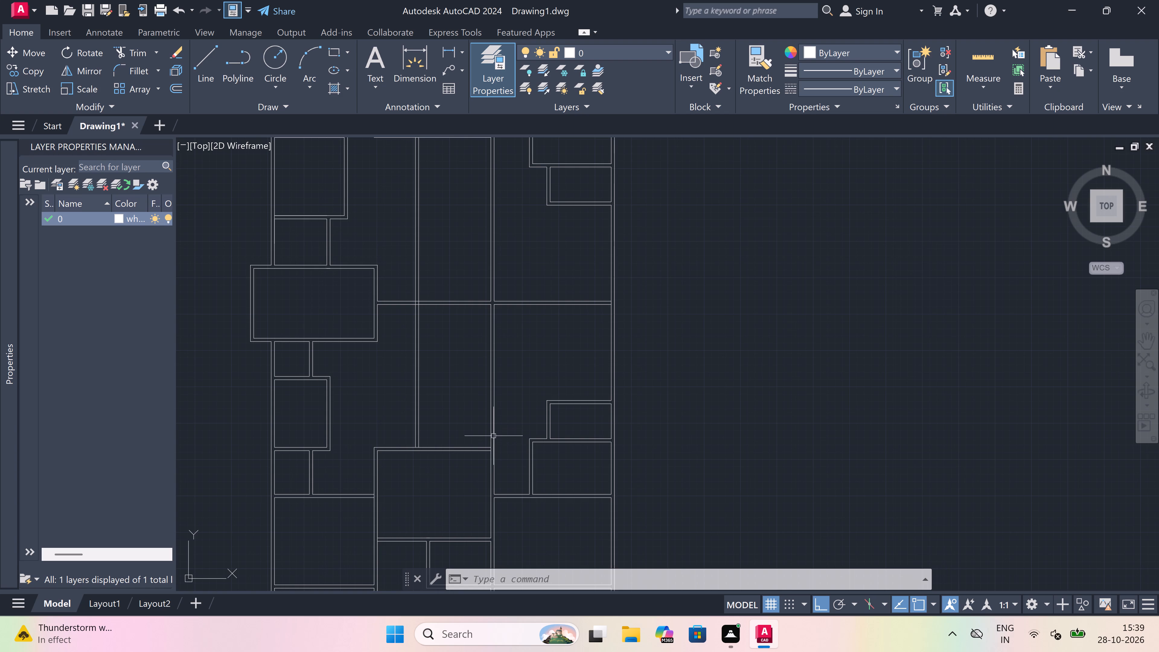
{"action": "scroll", "coordinate": [493, 436], "scroll_direction": "up", "scroll_amount": 1}
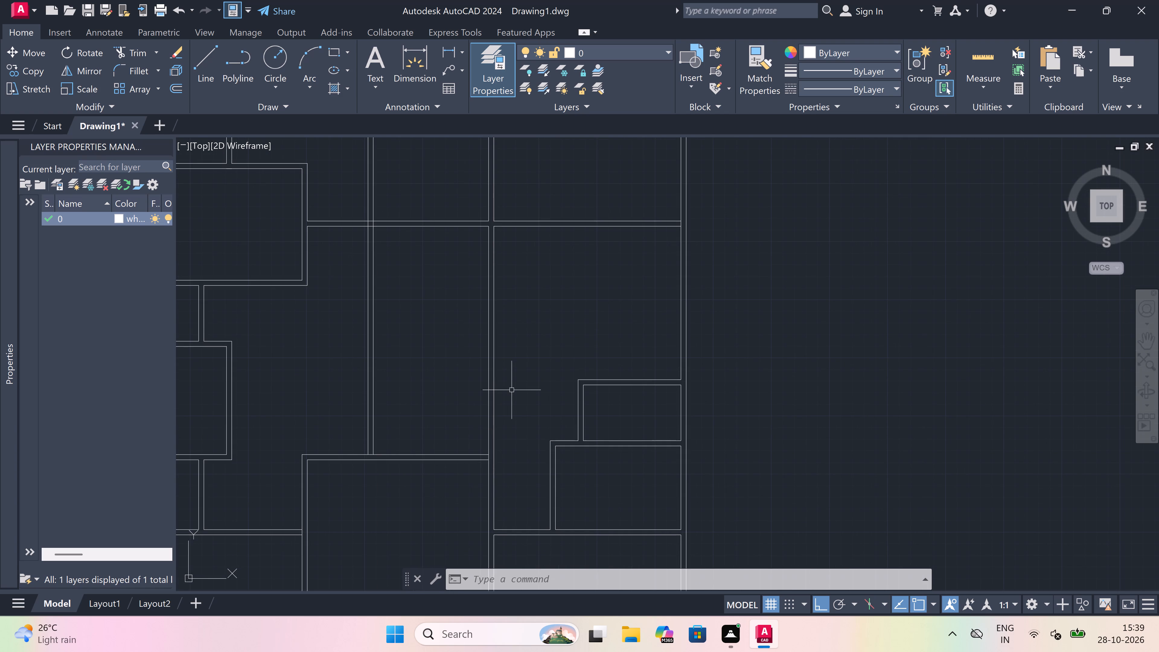
{"action": "type", "text": "l"}
{"action": "key", "text": "space"}
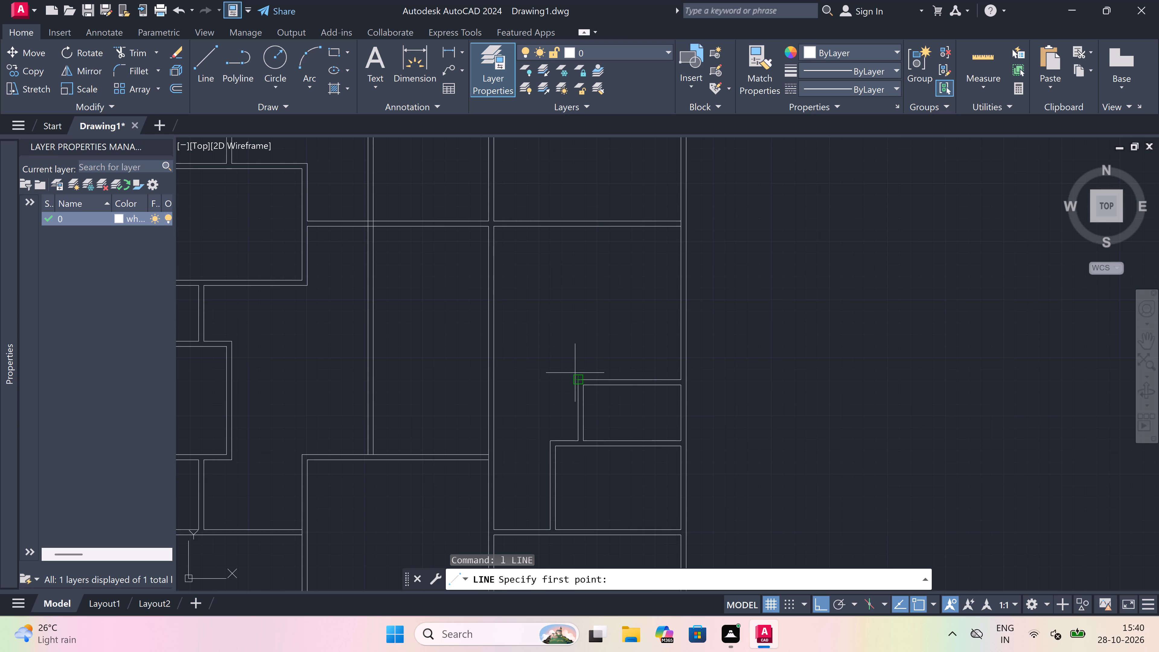
{"action": "scroll", "coordinate": [574, 367], "scroll_direction": "up", "scroll_amount": 1}
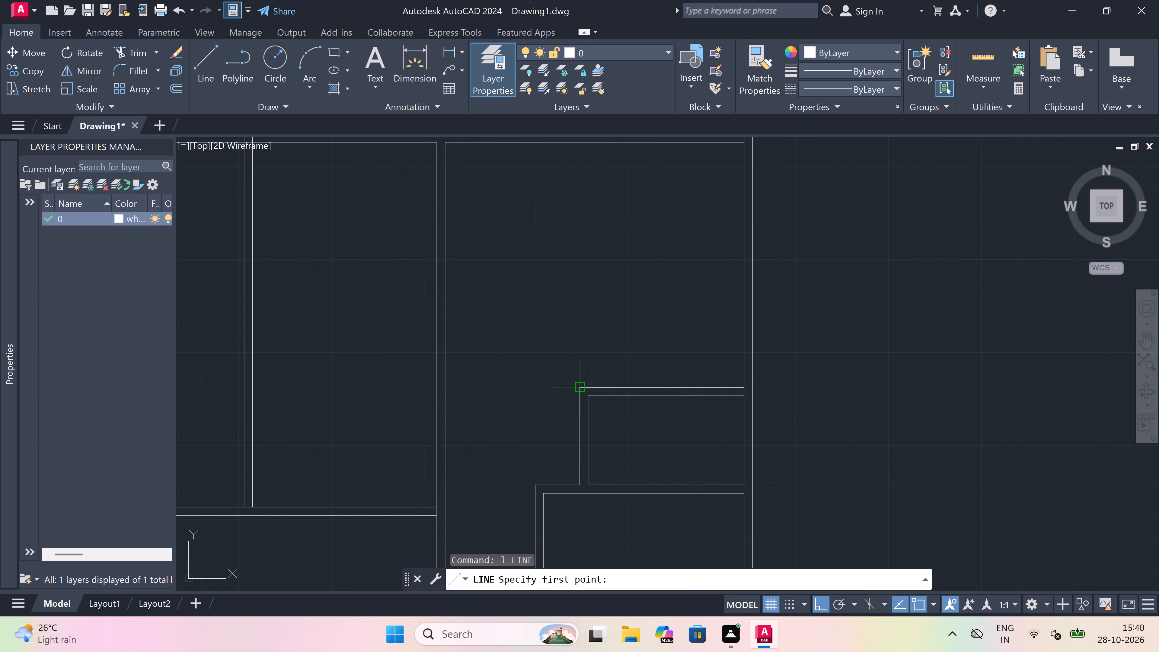
{"action": "left_click_drag", "start_coordinate": [578, 384], "coordinate": [569, 382]}
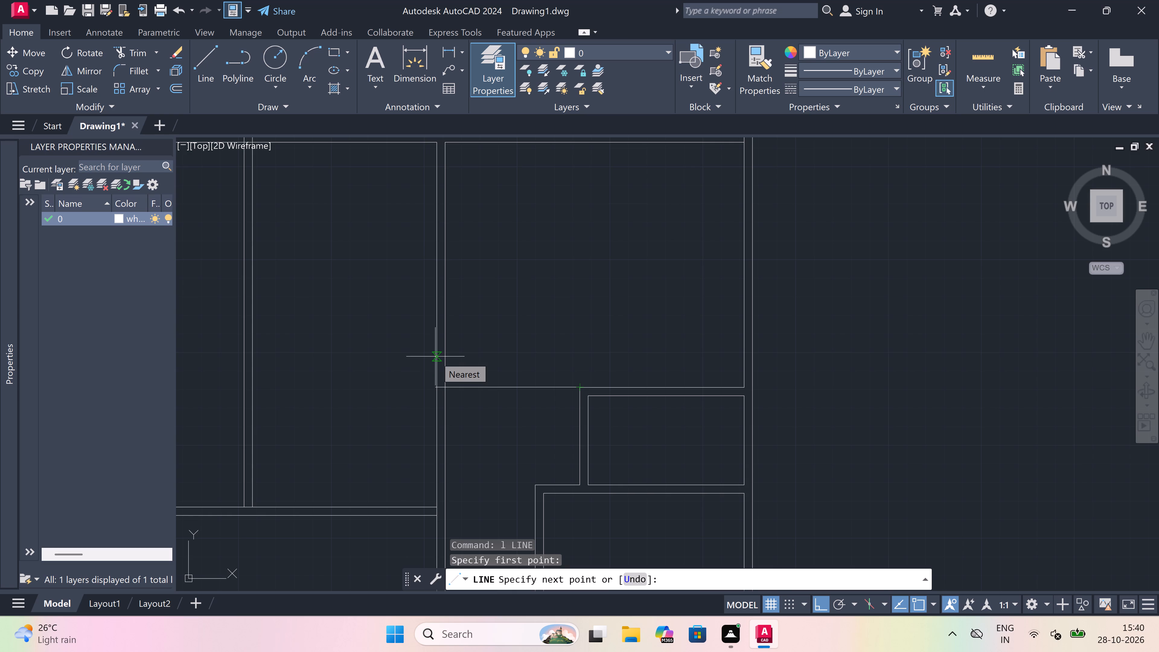
{"action": "scroll", "coordinate": [433, 387], "scroll_direction": "up", "scroll_amount": 1}
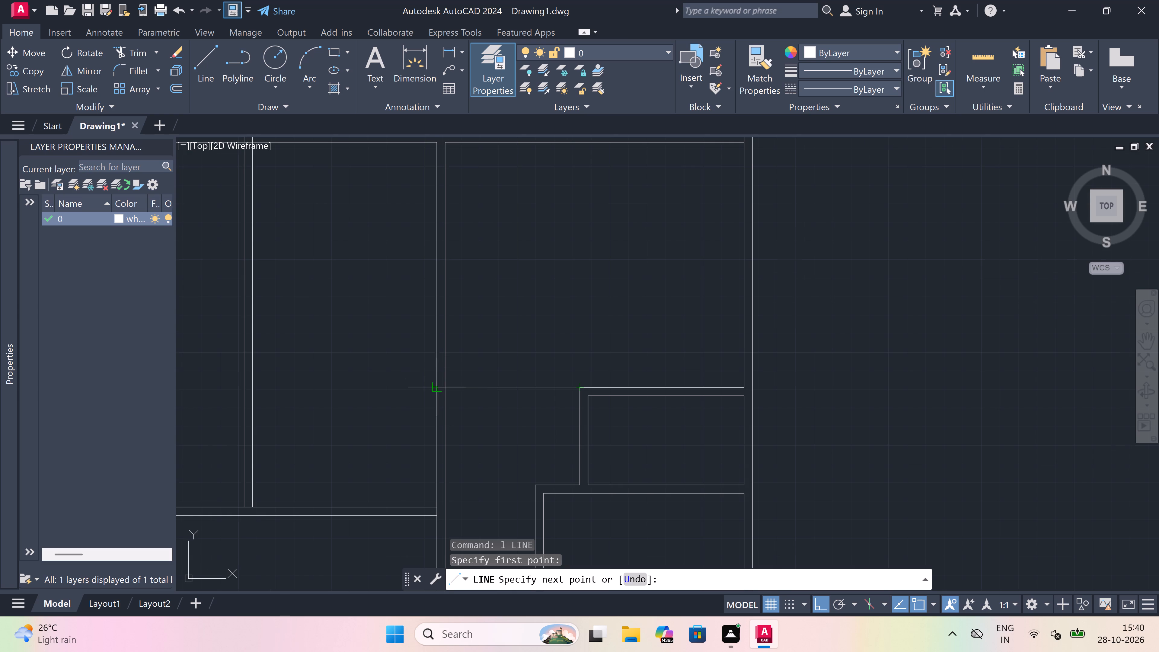
{"action": "left_click", "coordinate": [436, 387]}
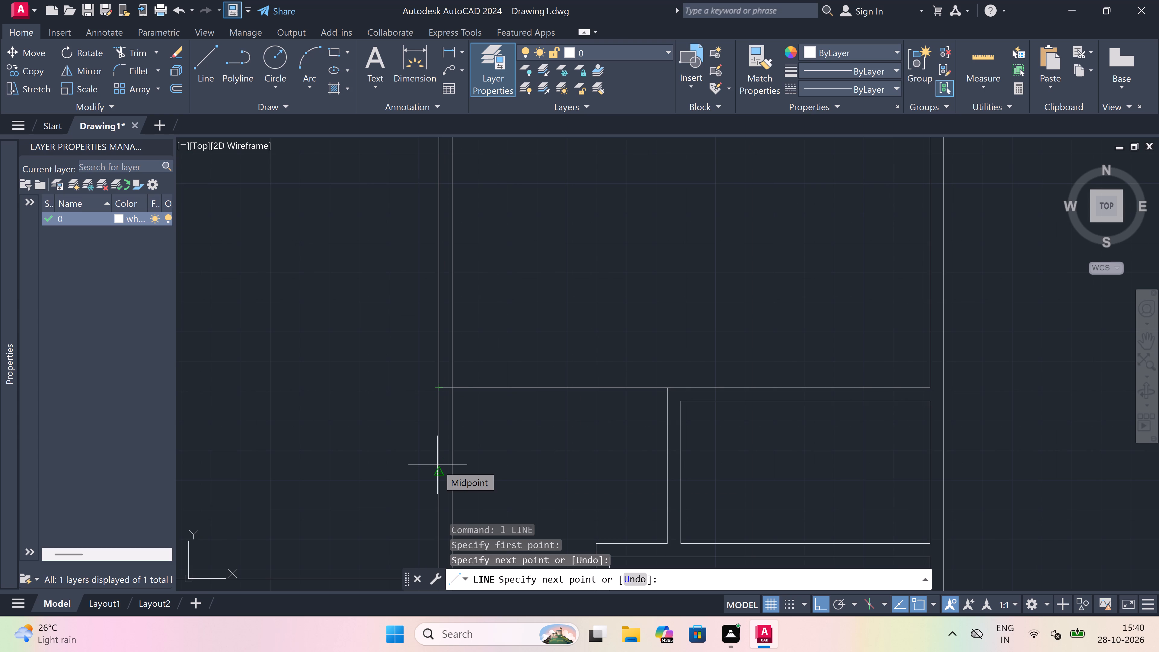
{"action": "type", "text": "4.5"}
{"action": "type", "text": "\""}
{"action": "key", "text": "space"}
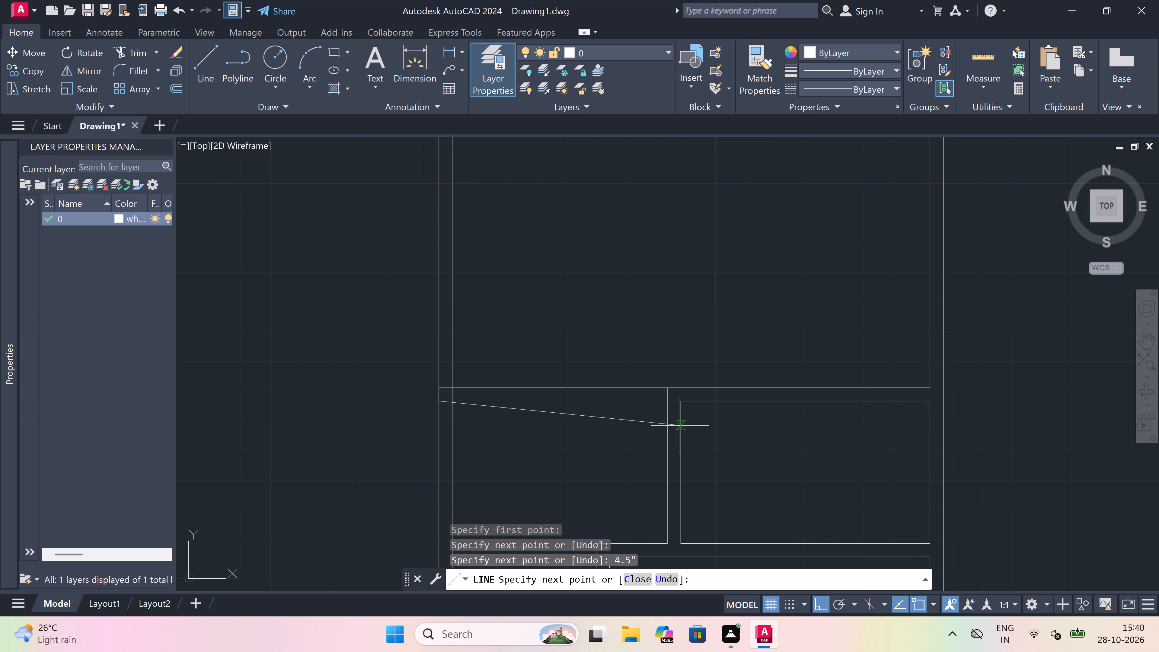
{"action": "left_click", "coordinate": [681, 403]}
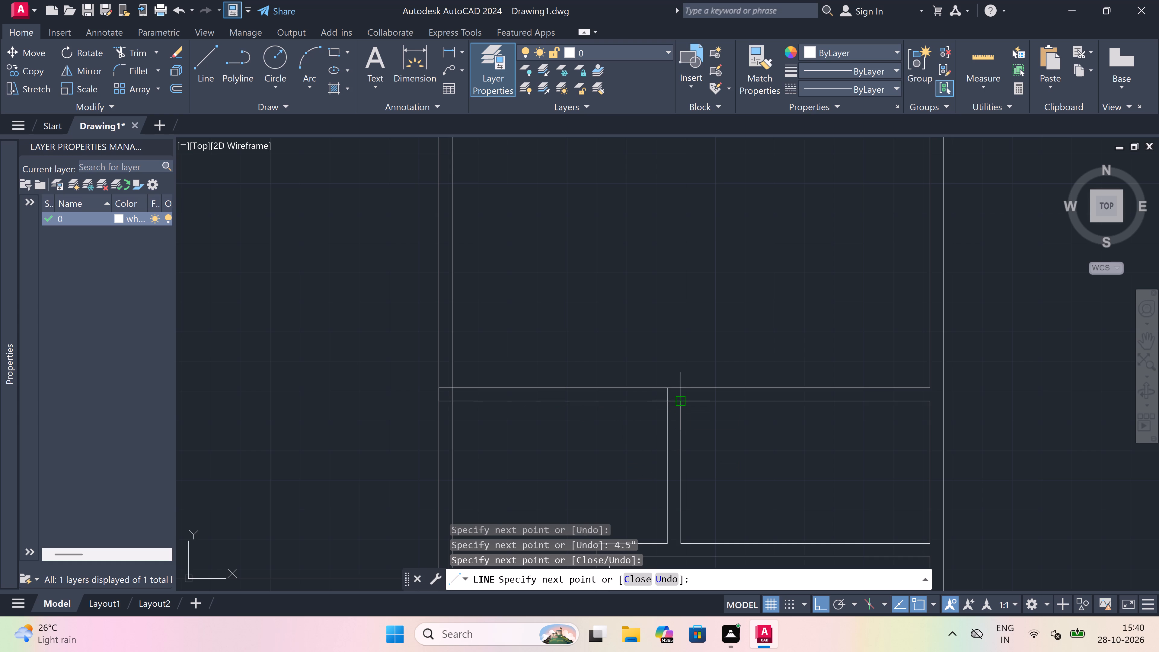
{"action": "key", "text": "Escape"}
Trim the middle-right column wall's near line between the two lines of the lower middle room's top wall.
{"action": "type", "text": "tr"}
{"action": "key", "text": "space"}
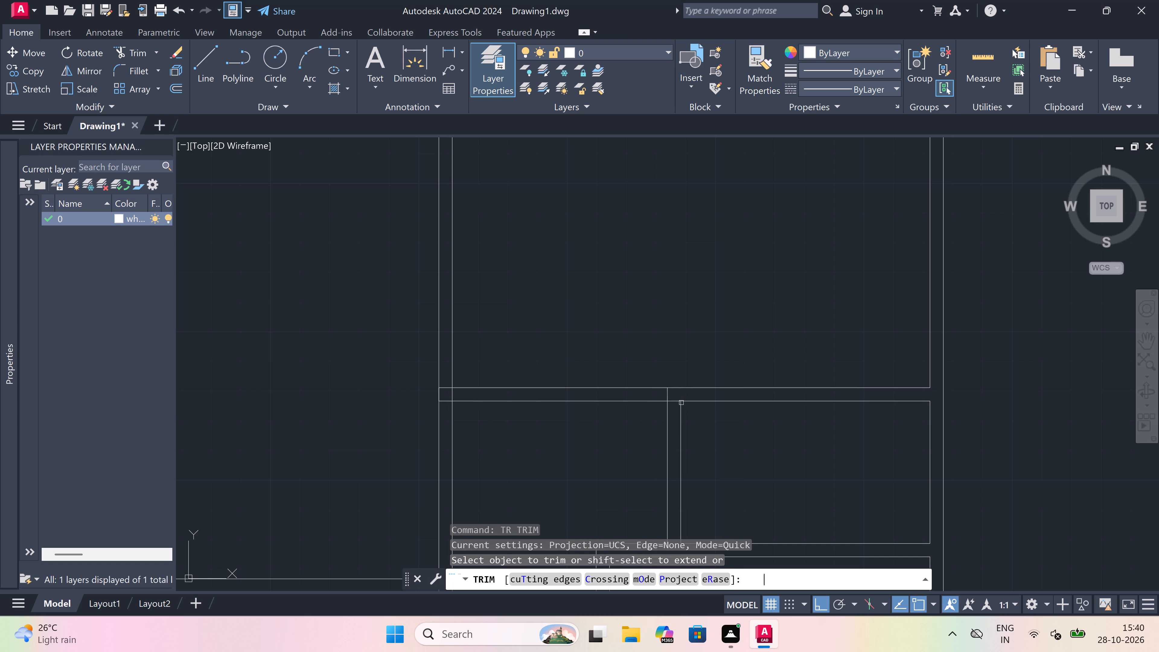
{"action": "scroll", "coordinate": [468, 404], "scroll_direction": "down", "scroll_amount": 3}
{"action": "scroll", "coordinate": [455, 437], "scroll_direction": "up", "scroll_amount": 1}
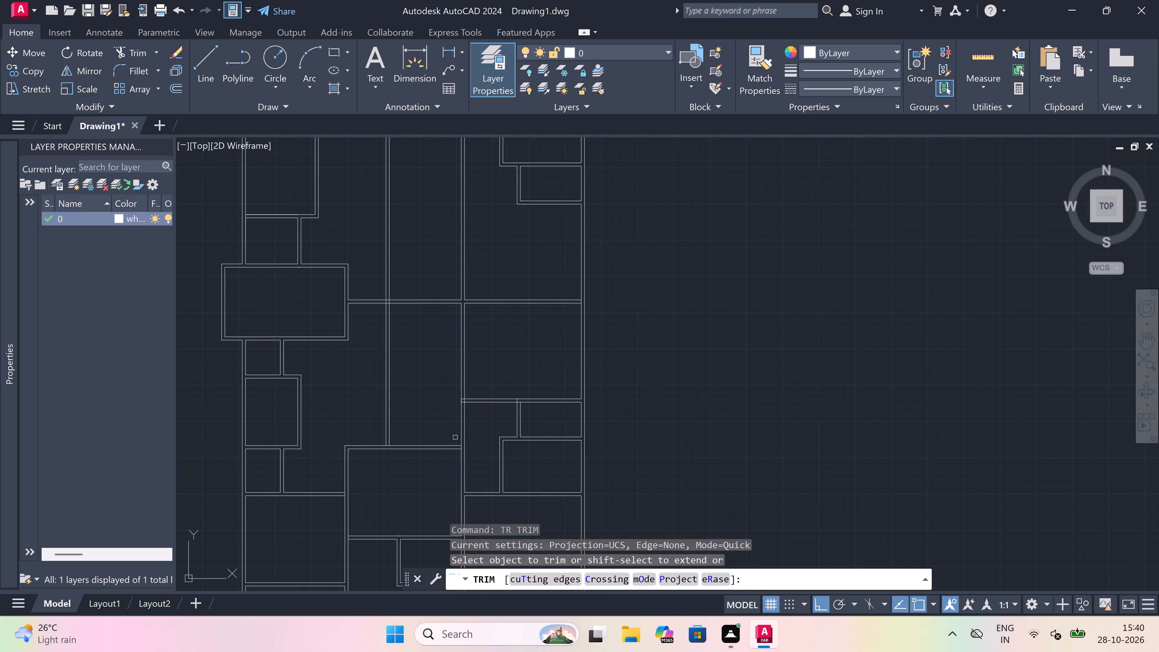
{"action": "scroll", "coordinate": [455, 437], "scroll_direction": "up", "scroll_amount": 1}
{"action": "scroll", "coordinate": [468, 467], "scroll_direction": "up", "scroll_amount": 2}
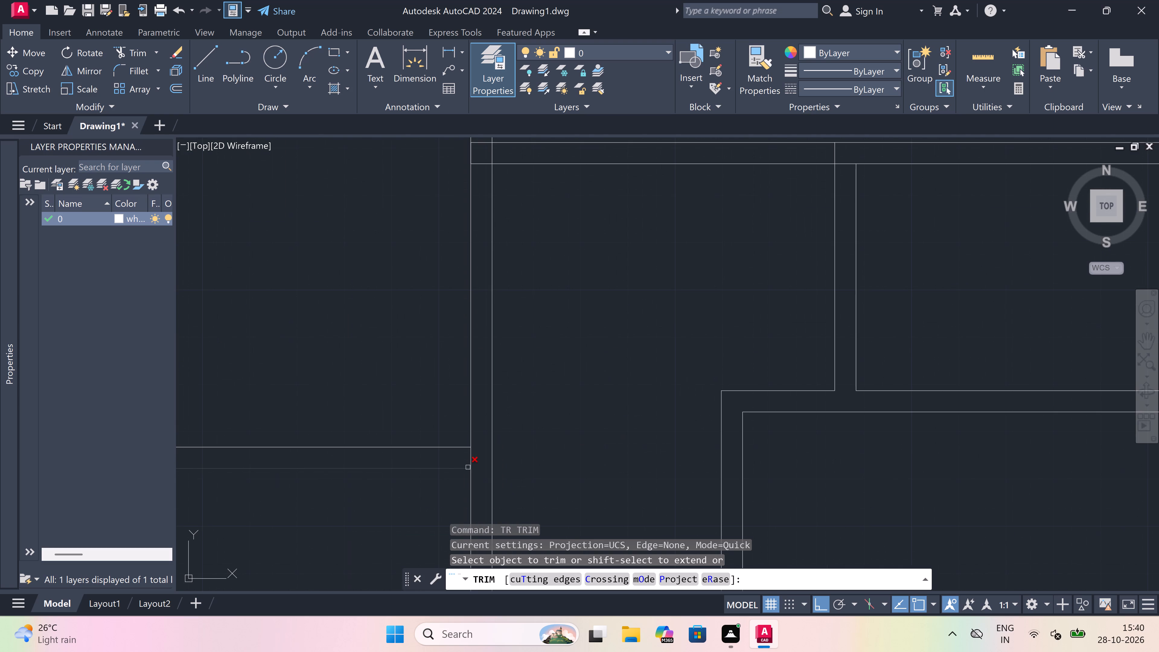
{"action": "left_click", "coordinate": [468, 461]}
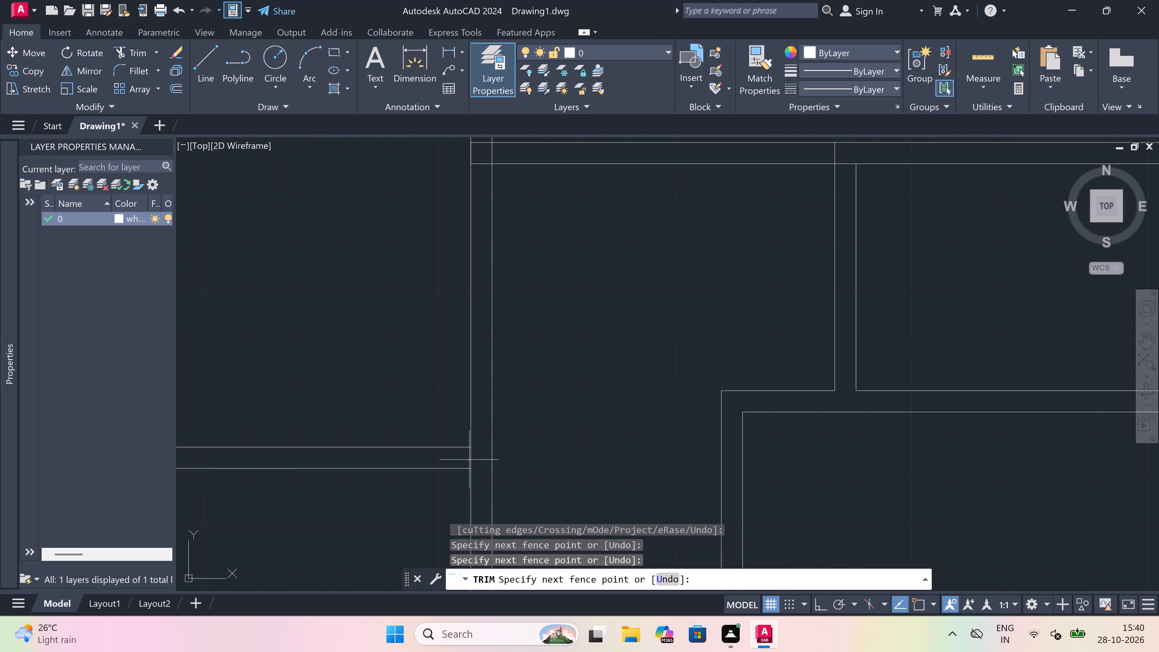
{"action": "left_click", "coordinate": [477, 459]}
{"action": "key", "text": "Escape"}
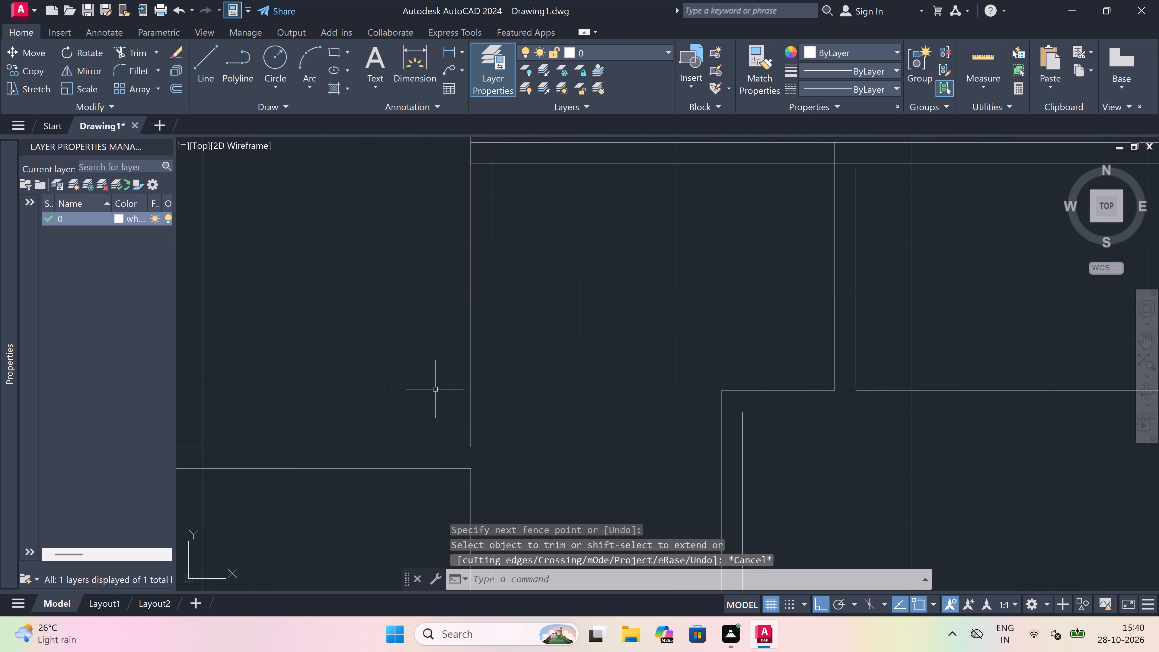
Extend the upper line of the lower middle room's top wall across the wall shared with the right column.
{"action": "type", "text": "ex"}
{"action": "key", "text": "space"}
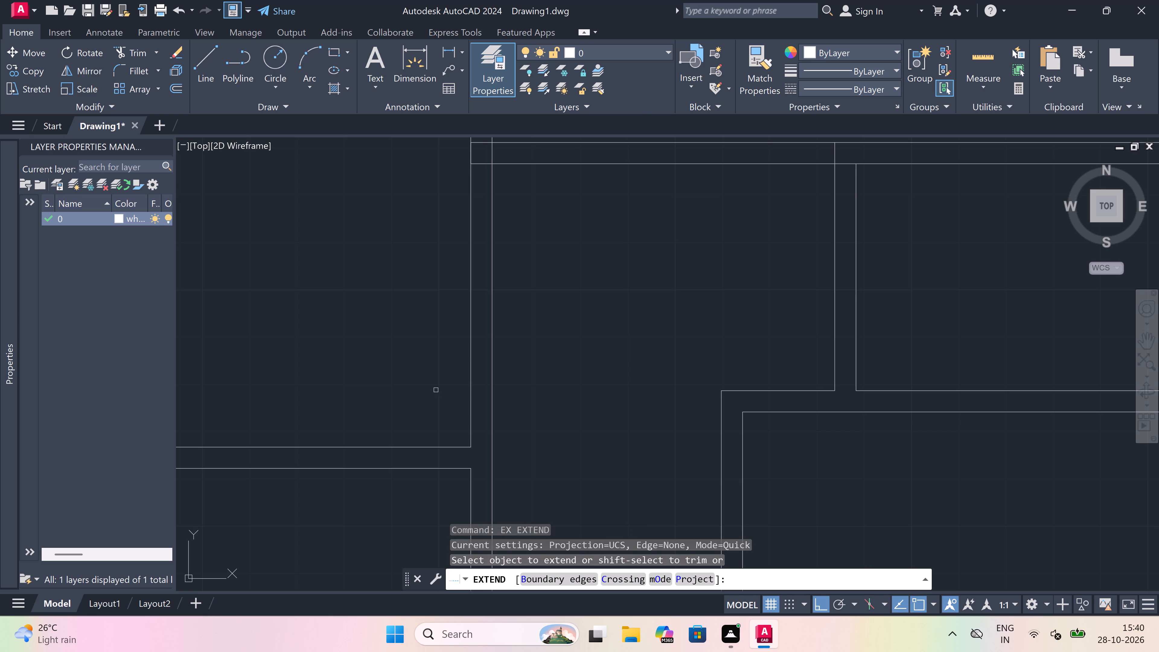
{"action": "left_click", "coordinate": [444, 447]}
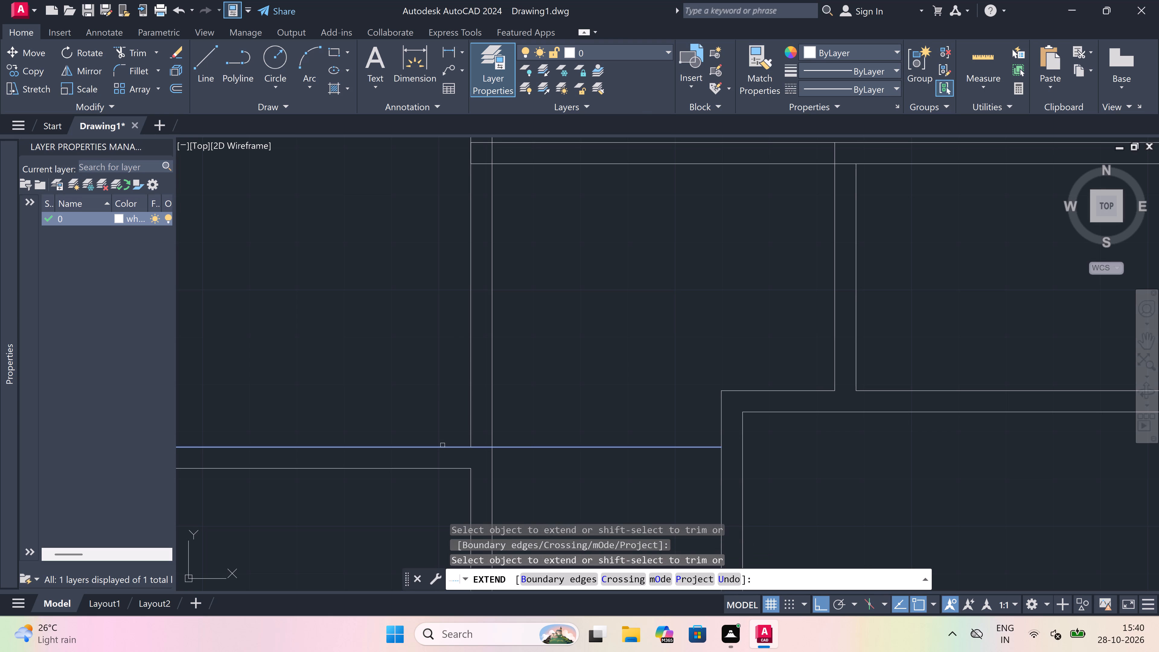
{"action": "key", "text": "Escape"}
Trim away both lines of the middle-right column wall between the new 4.5" wall and the lower middle room.
{"action": "type", "text": "tr"}
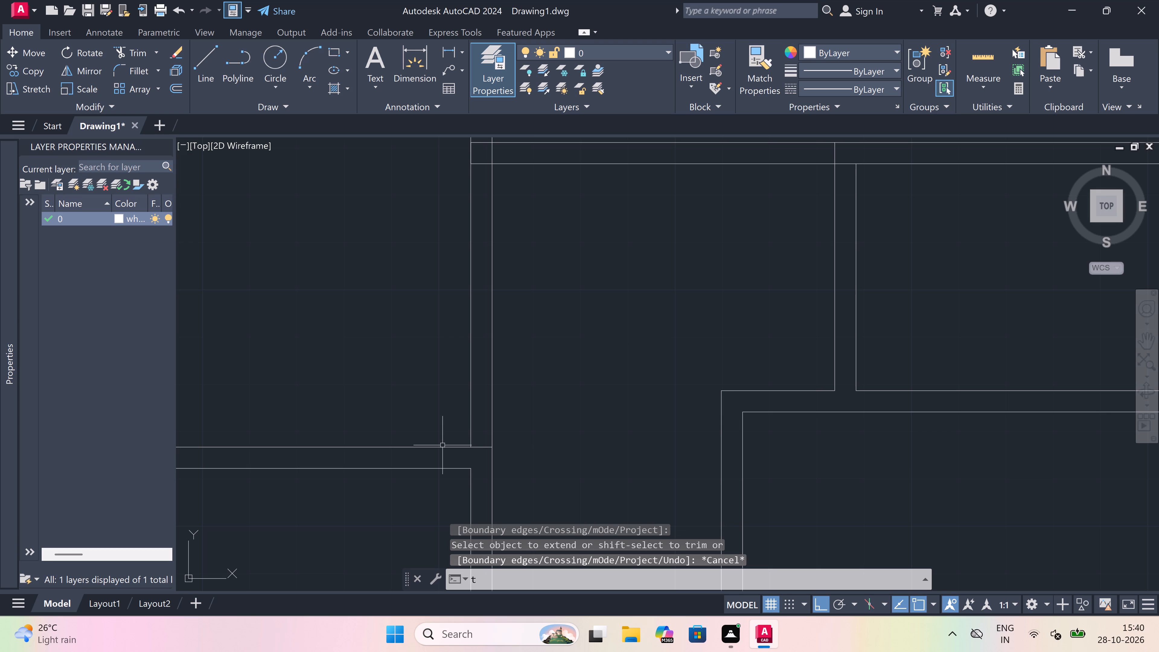
{"action": "key", "text": "space"}
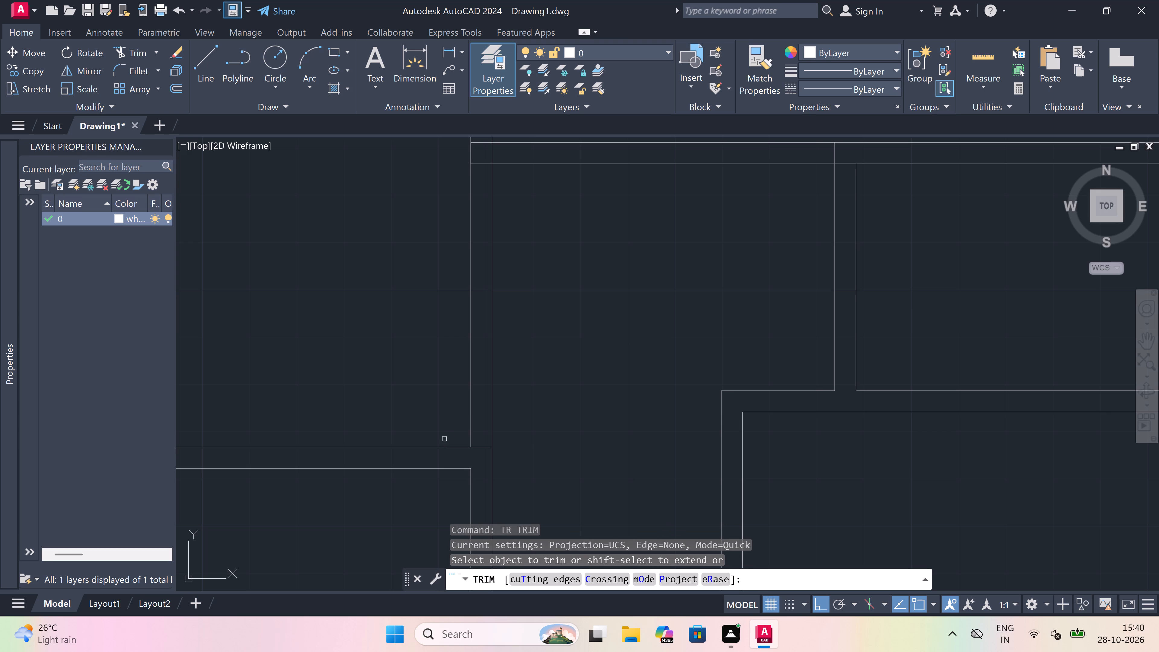
{"action": "left_click_drag", "start_coordinate": [528, 331], "coordinate": [503, 334]}
{"action": "left_click", "coordinate": [398, 349]}
{"action": "scroll", "coordinate": [434, 349], "scroll_direction": "down", "scroll_amount": 4}
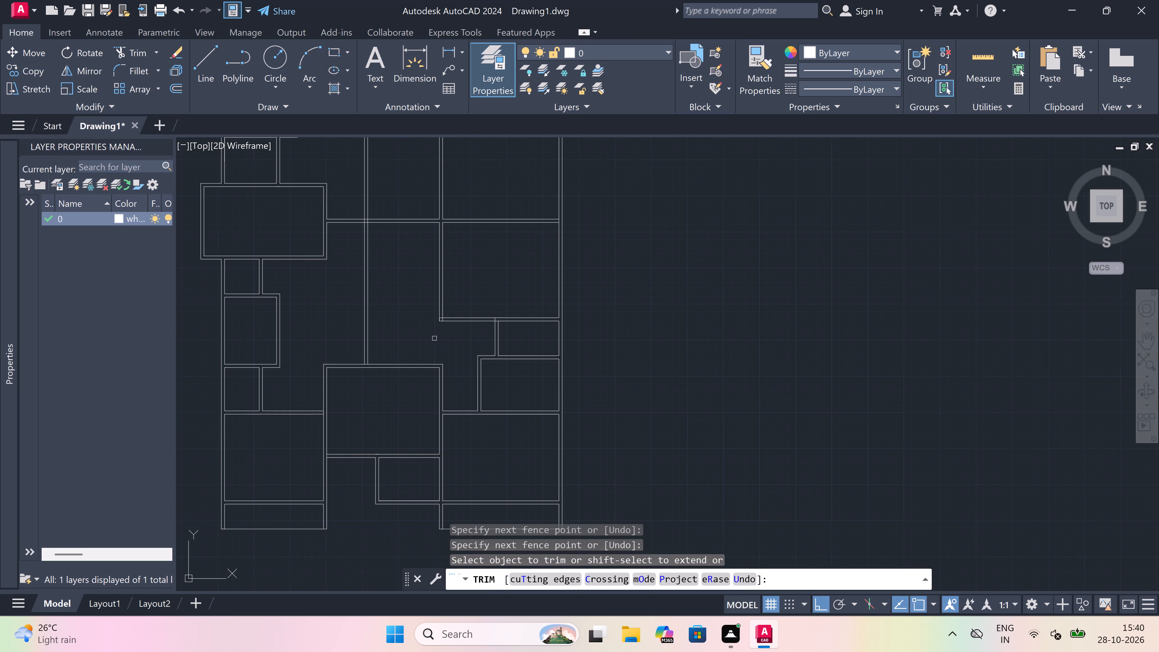
Trim the overlapping lines at the new wall's corner and at its junction with the small lower right-column room's partition.
{"action": "scroll", "coordinate": [435, 322], "scroll_direction": "up", "scroll_amount": 1}
{"action": "scroll", "coordinate": [435, 323], "scroll_direction": "down", "scroll_amount": 1}
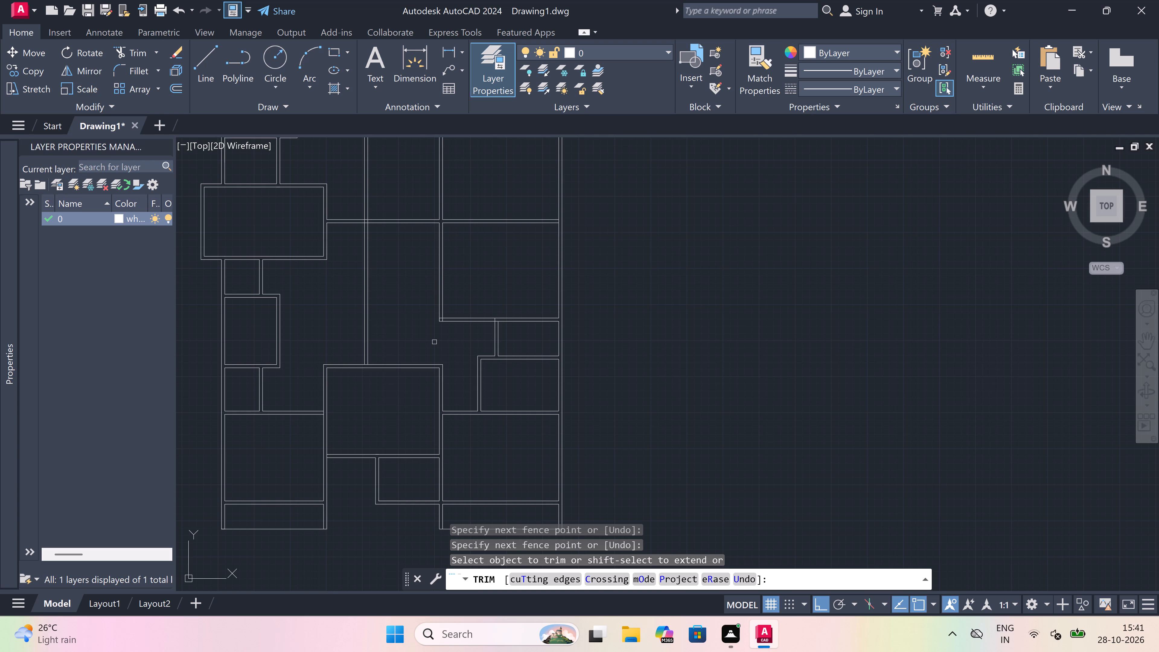
{"action": "scroll", "coordinate": [434, 342], "scroll_direction": "down", "scroll_amount": 1}
{"action": "scroll", "coordinate": [434, 342], "scroll_direction": "up", "scroll_amount": 1}
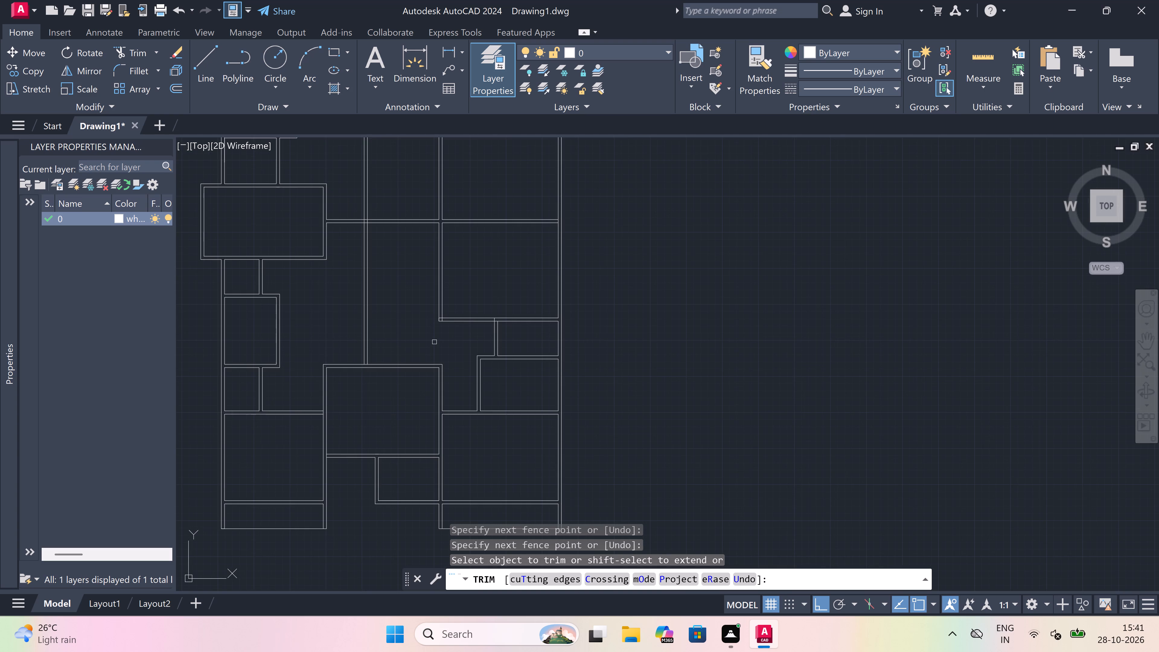
{"action": "scroll", "coordinate": [434, 342], "scroll_direction": "down", "scroll_amount": 2}
{"action": "scroll", "coordinate": [439, 332], "scroll_direction": "up", "scroll_amount": 3}
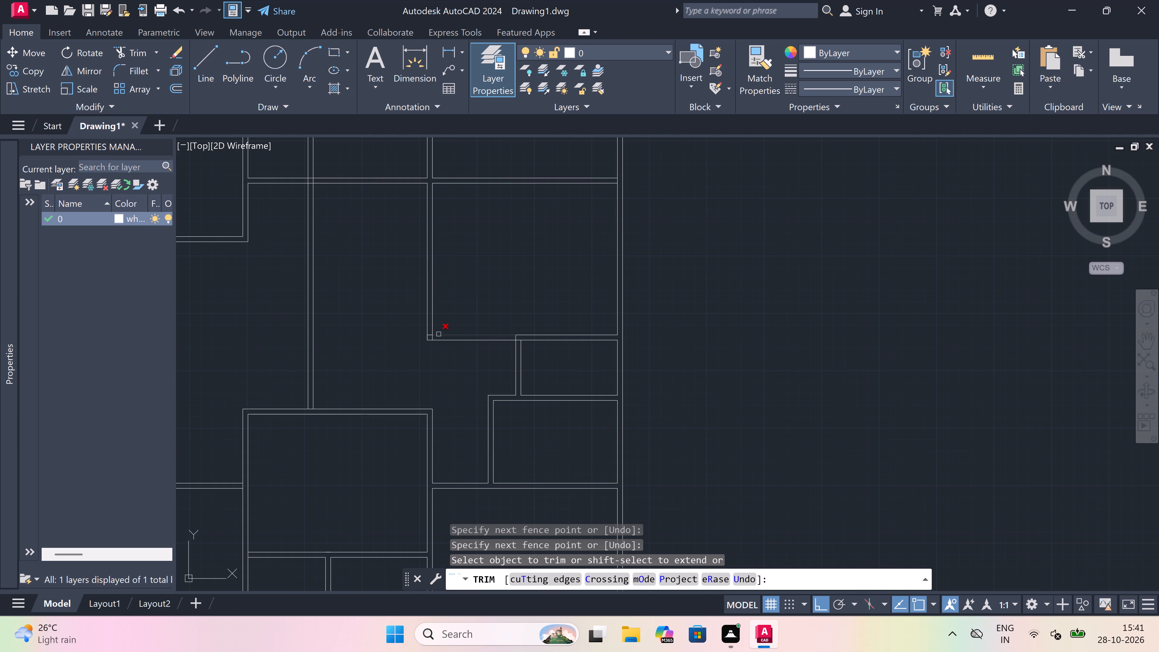
{"action": "scroll", "coordinate": [439, 335], "scroll_direction": "up", "scroll_amount": 4}
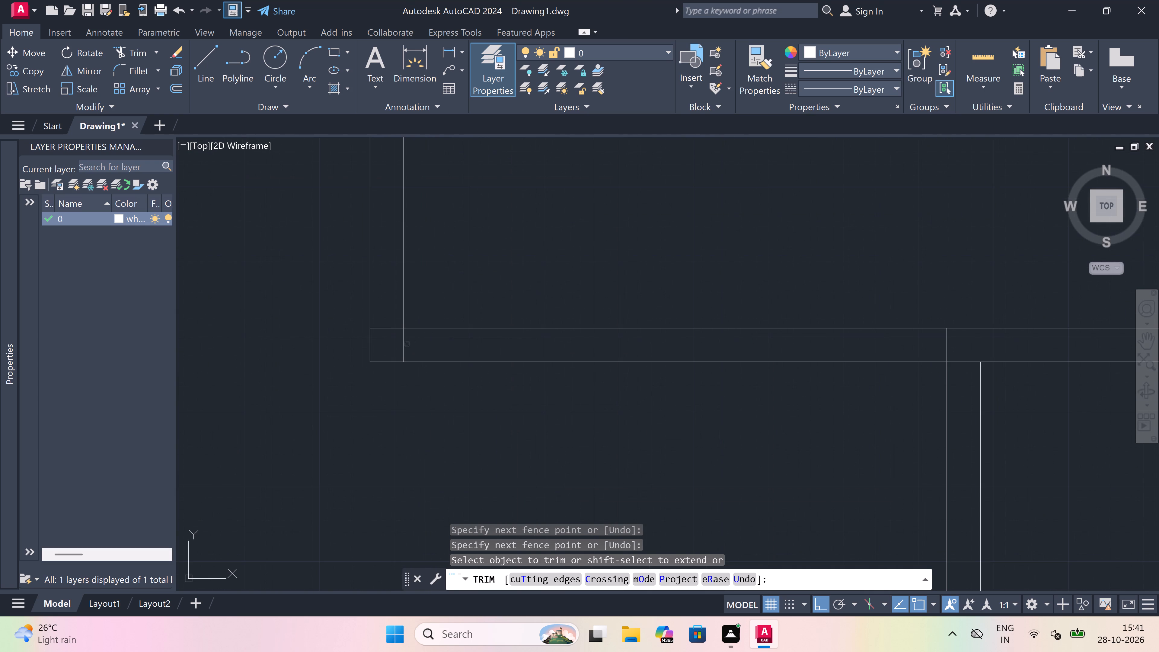
{"action": "left_click", "coordinate": [388, 328]}
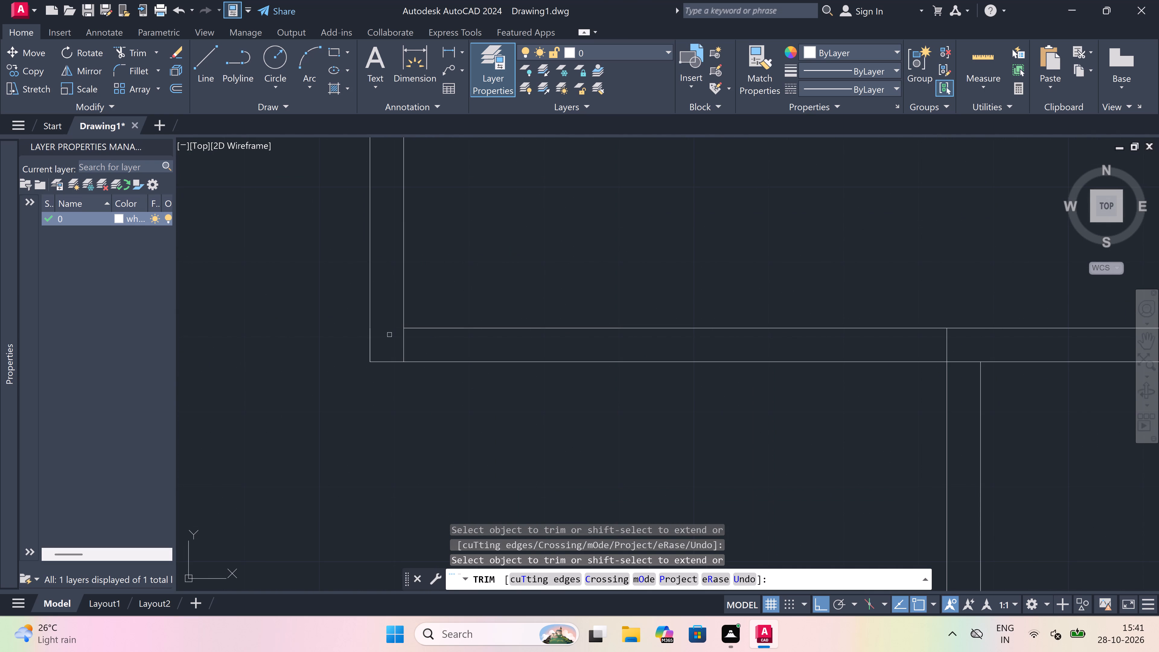
{"action": "left_click_drag", "start_coordinate": [389, 344], "coordinate": [393, 344]}
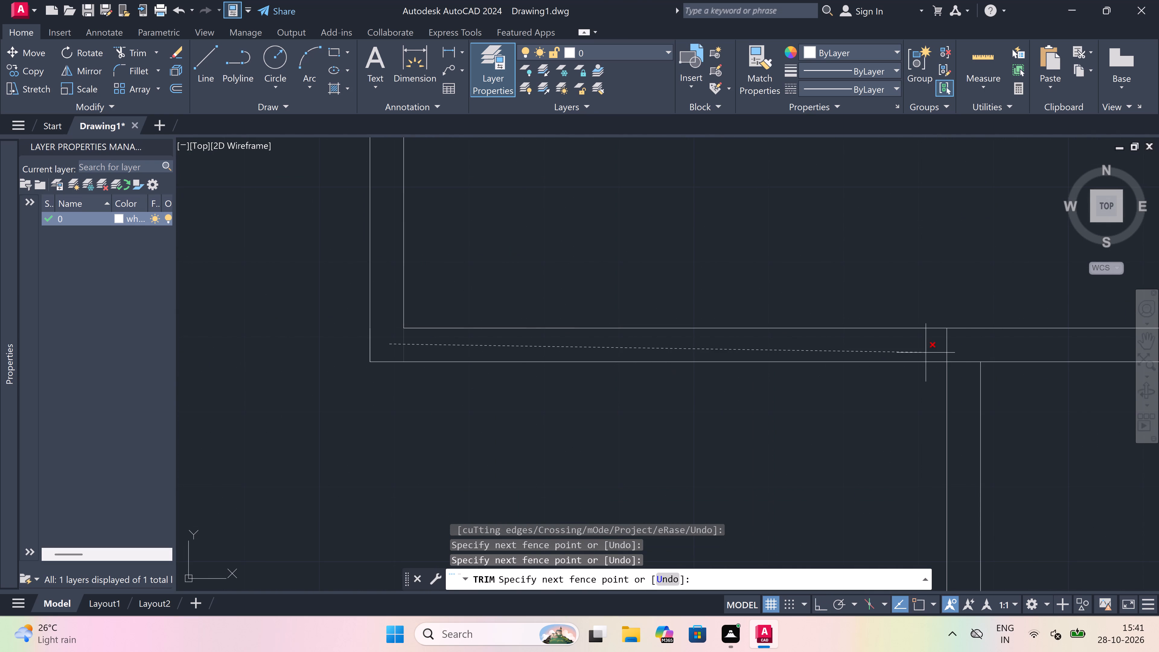
{"action": "left_click", "coordinate": [967, 348]}
{"action": "left_click", "coordinate": [963, 351]}
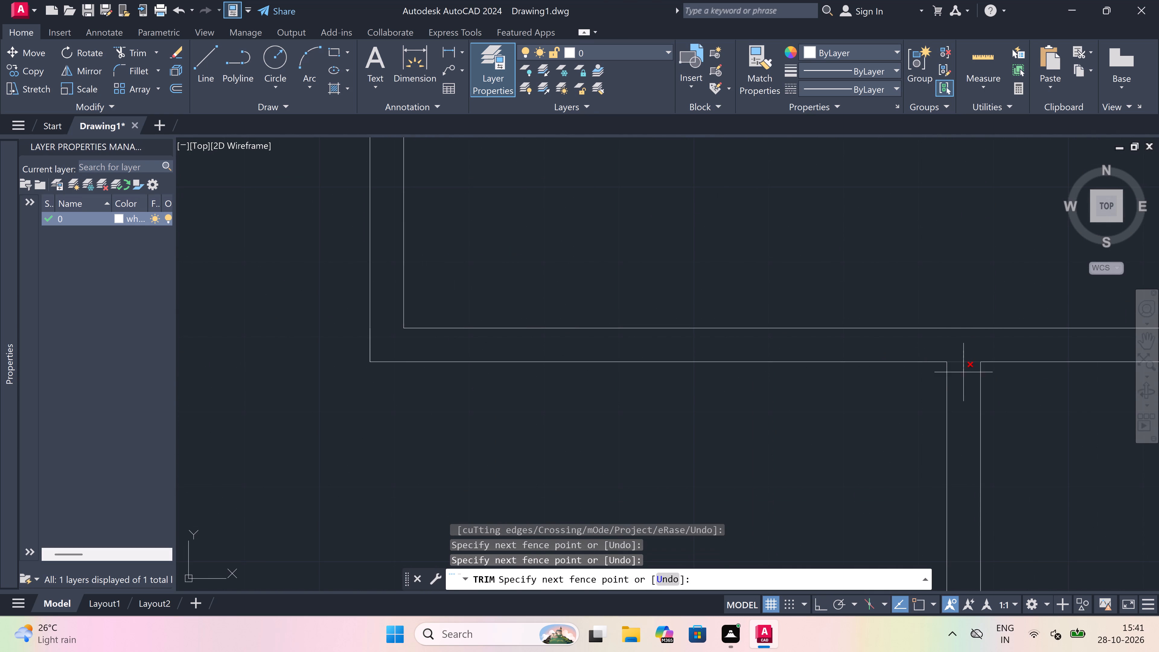
{"action": "left_click", "coordinate": [963, 372]}
{"action": "scroll", "coordinate": [581, 416], "scroll_direction": "down", "scroll_amount": 5}
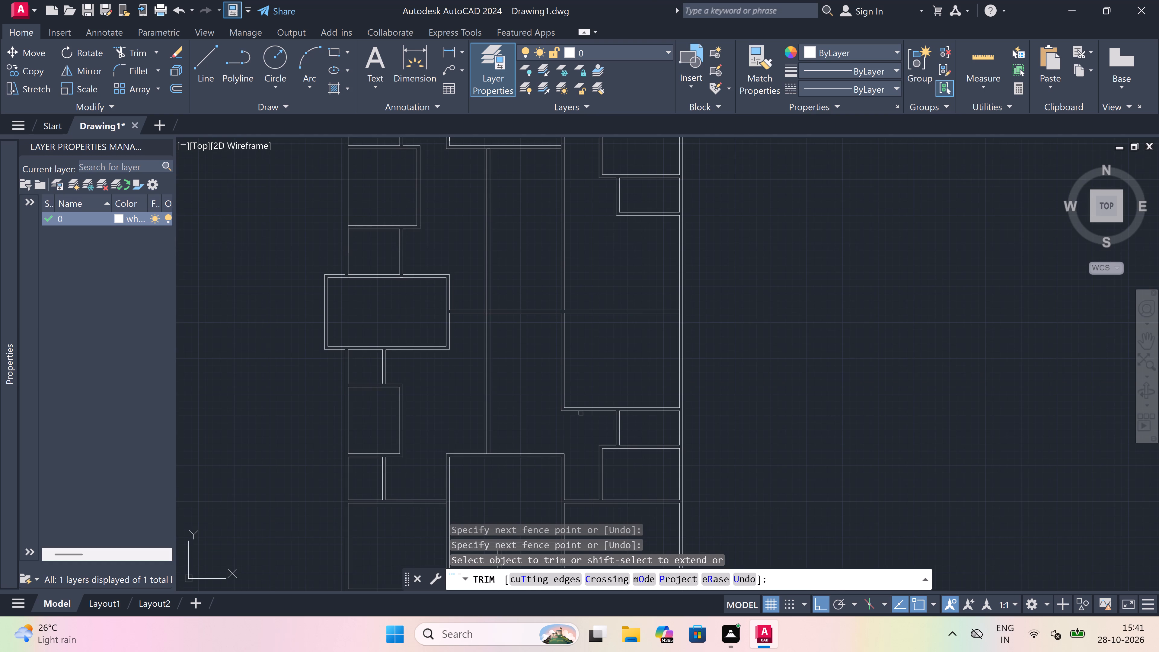
Draw a line extending the lower line of the upper middle room's bottom wall across the wall shared with the right column.
{"action": "scroll", "coordinate": [579, 372], "scroll_direction": "down", "scroll_amount": 3}
{"action": "scroll", "coordinate": [580, 334], "scroll_direction": "up", "scroll_amount": 1}
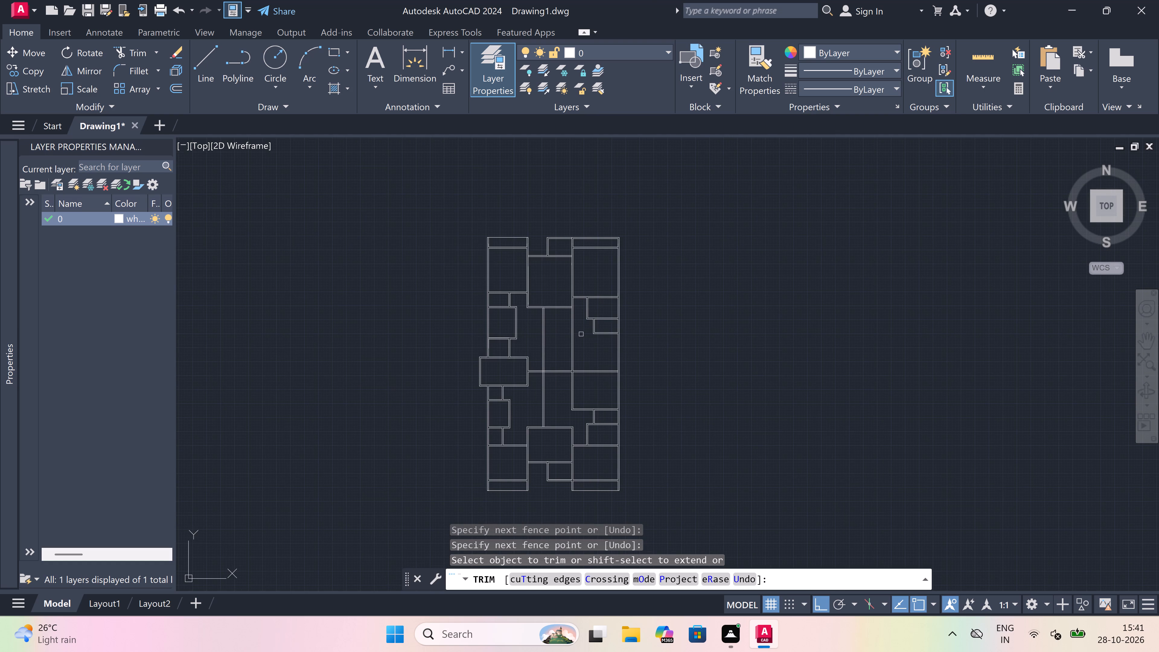
{"action": "key", "text": "Escape"}
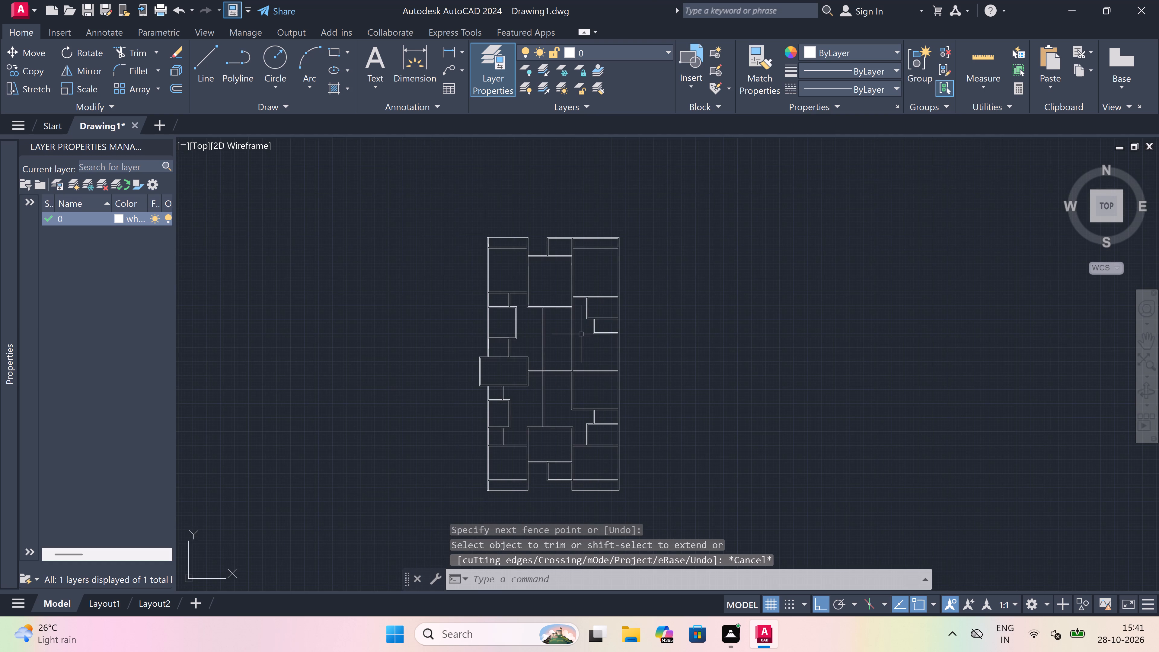
{"action": "type", "text": "l"}
{"action": "key", "text": "space"}
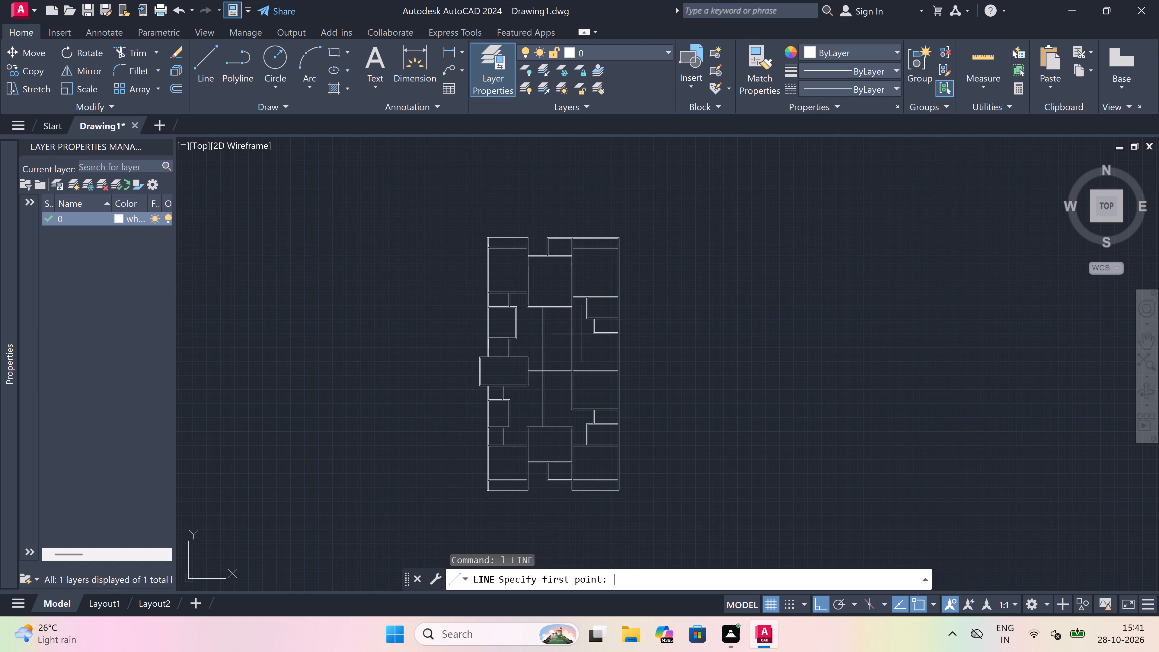
{"action": "scroll", "coordinate": [575, 321], "scroll_direction": "up", "scroll_amount": 3}
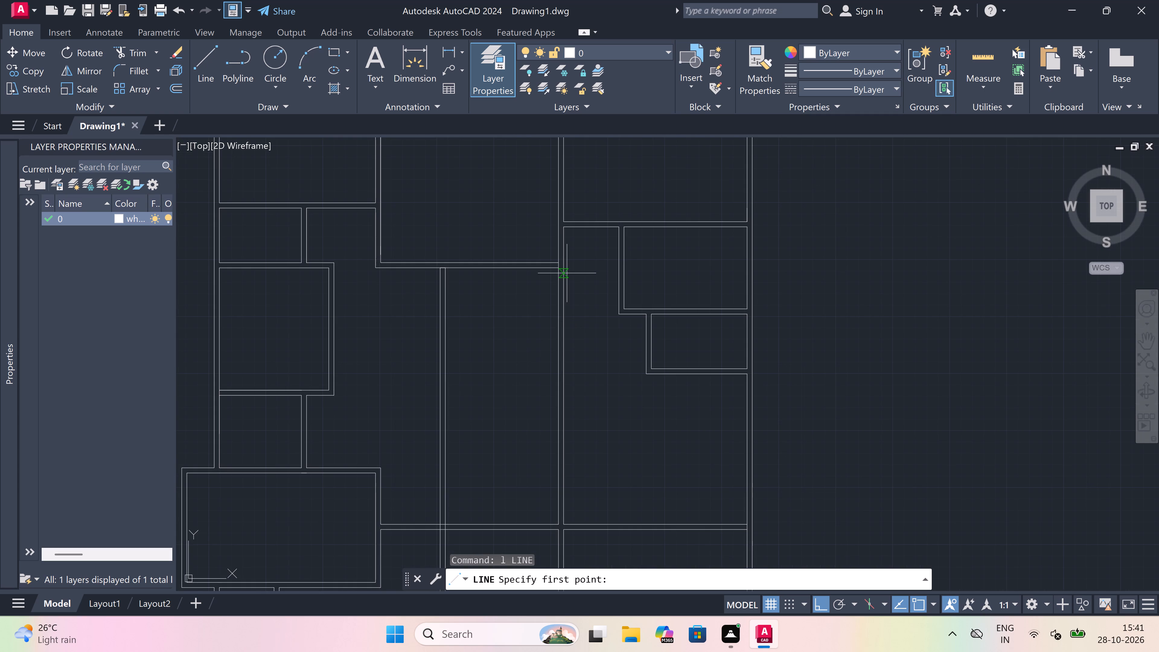
{"action": "scroll", "coordinate": [561, 264], "scroll_direction": "up", "scroll_amount": 3}
{"action": "left_click", "coordinate": [548, 282]}
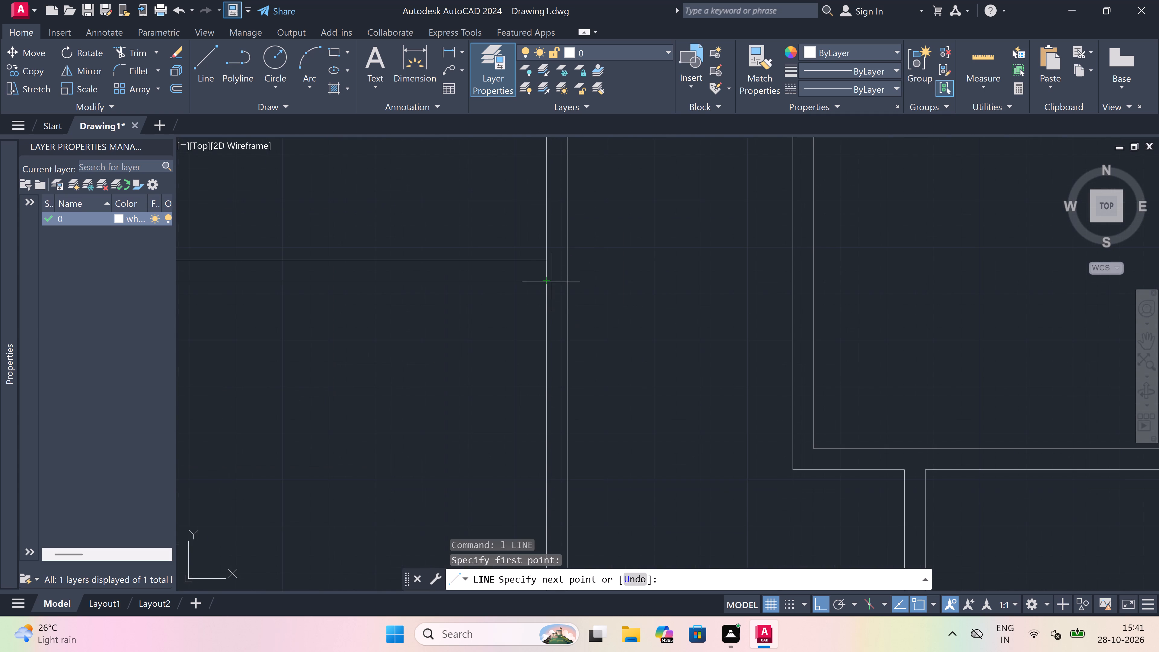
{"action": "left_click", "coordinate": [565, 282]}
{"action": "key", "text": "Escape"}
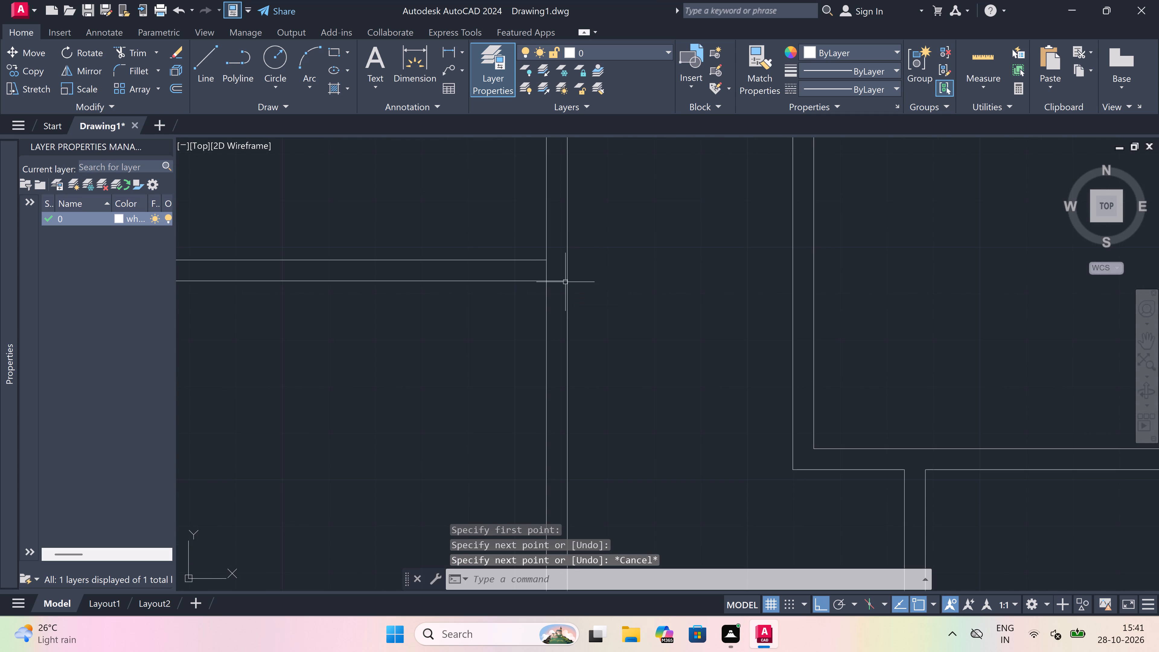
Draw a 4.5" wall from the small upper right-column room's bottom wall across to the far line of the middle-right column wall.
{"action": "scroll", "coordinate": [567, 281], "scroll_direction": "down", "scroll_amount": 2}
{"action": "scroll", "coordinate": [571, 307], "scroll_direction": "up", "scroll_amount": 2}
{"action": "scroll", "coordinate": [571, 307], "scroll_direction": "down", "scroll_amount": 3}
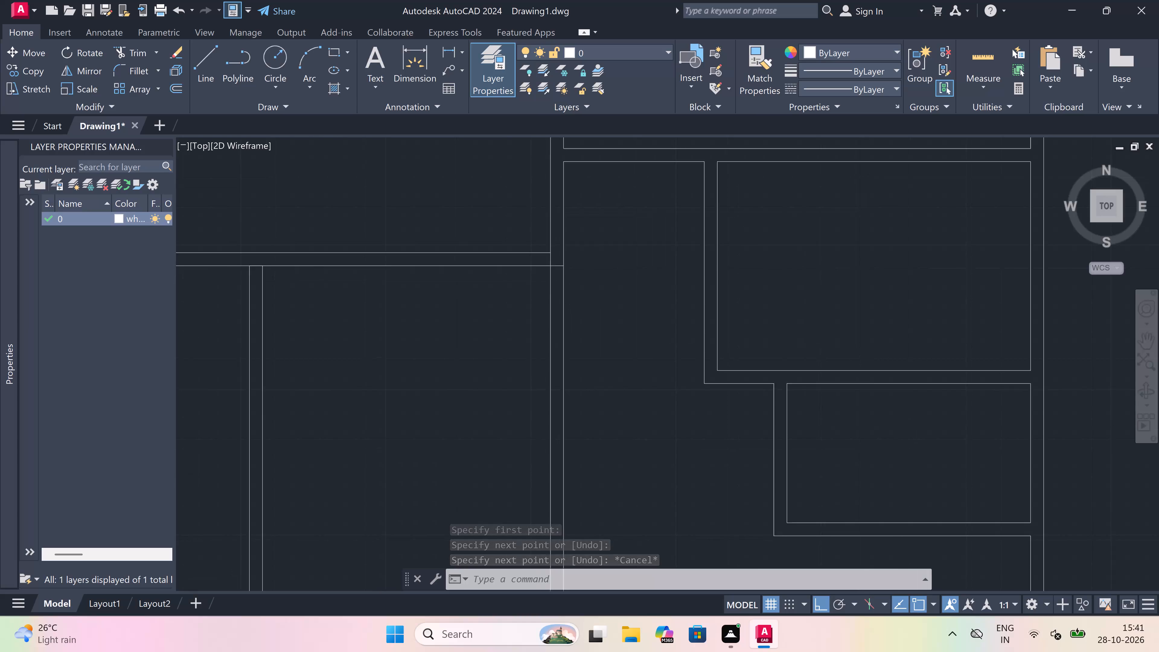
{"action": "scroll", "coordinate": [571, 307], "scroll_direction": "down", "scroll_amount": 1}
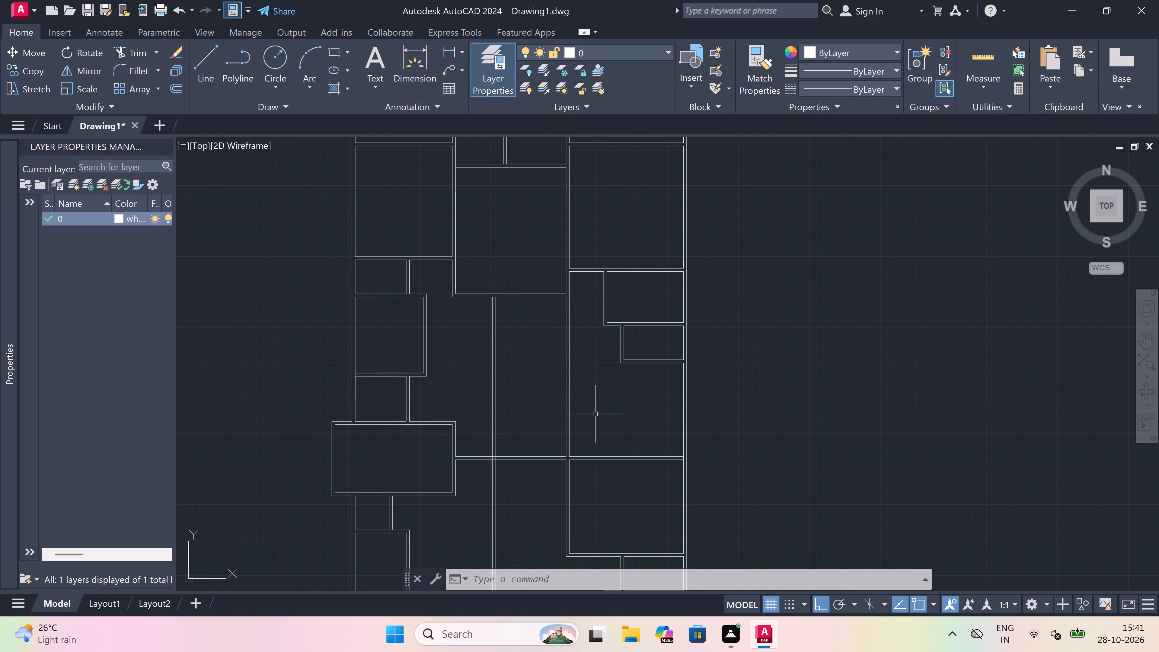
{"action": "scroll", "coordinate": [607, 373], "scroll_direction": "up", "scroll_amount": 2}
{"action": "scroll", "coordinate": [618, 338], "scroll_direction": "up", "scroll_amount": 1}
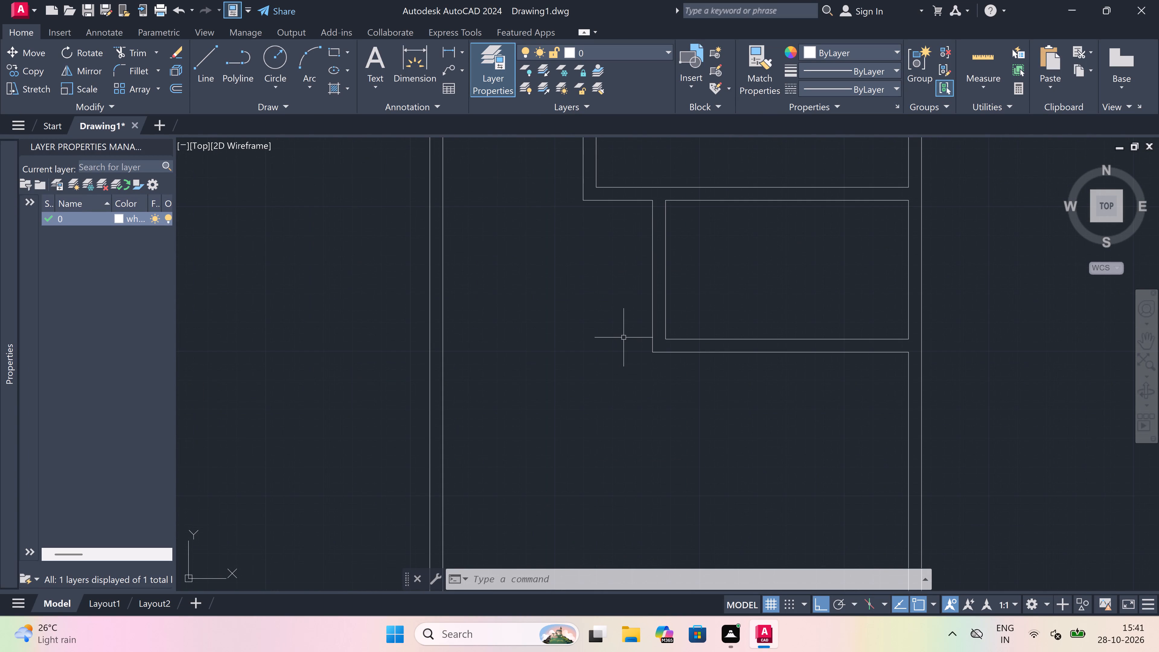
{"action": "key", "text": "space"}
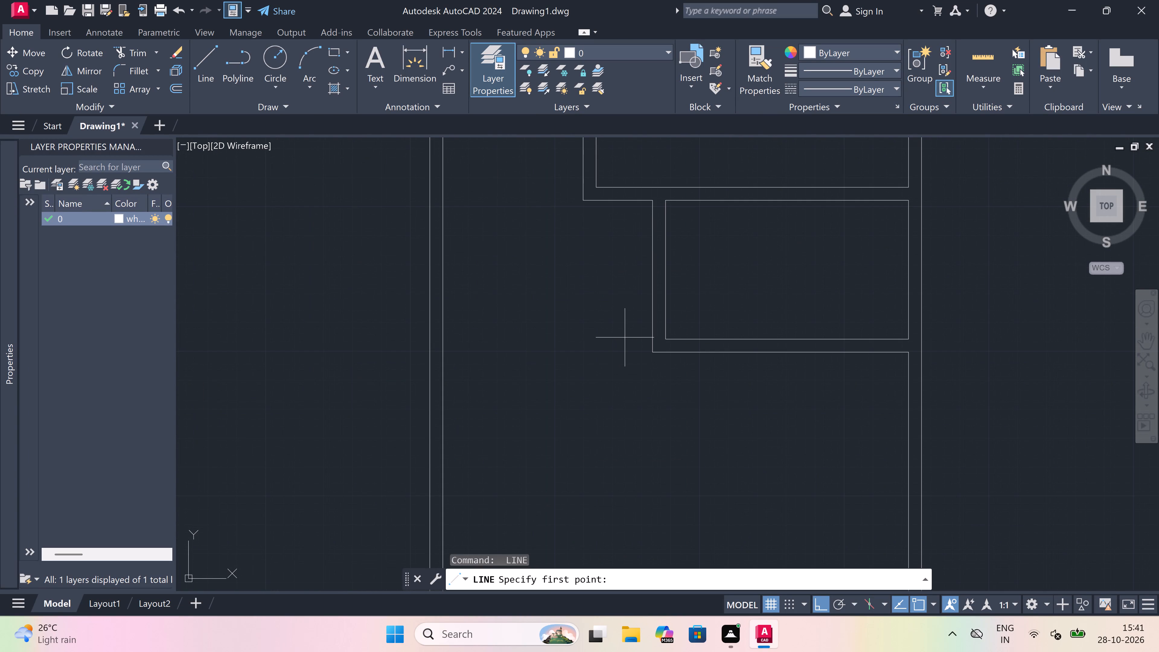
{"action": "scroll", "coordinate": [637, 326], "scroll_direction": "up", "scroll_amount": 1}
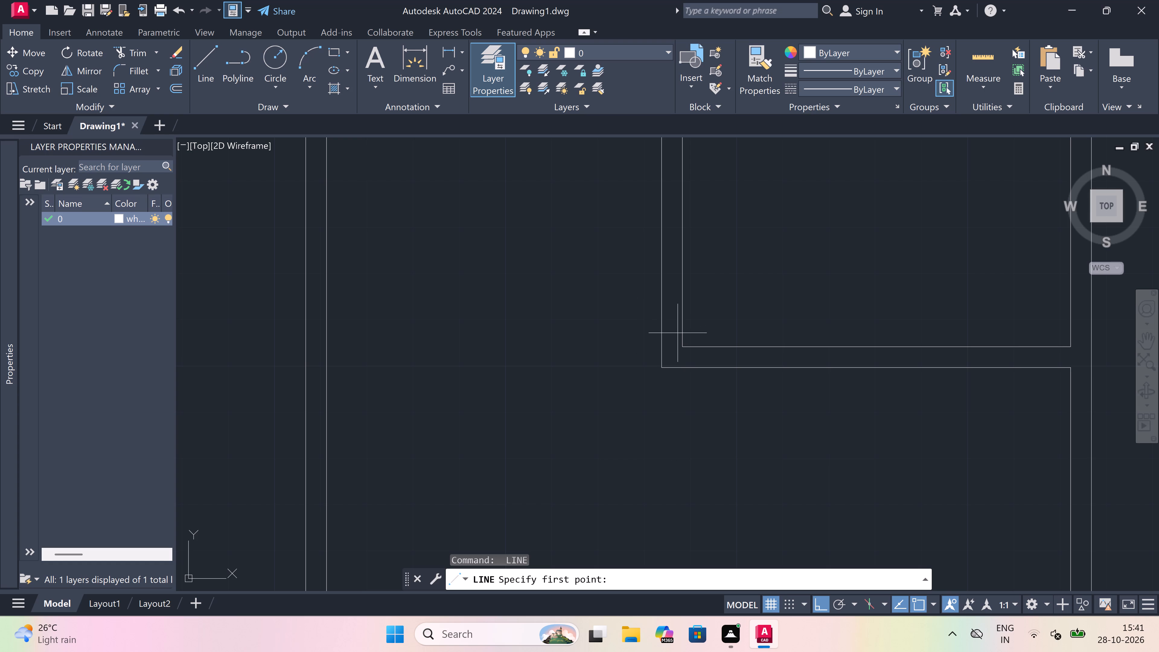
{"action": "left_click_drag", "start_coordinate": [683, 344], "coordinate": [681, 344]}
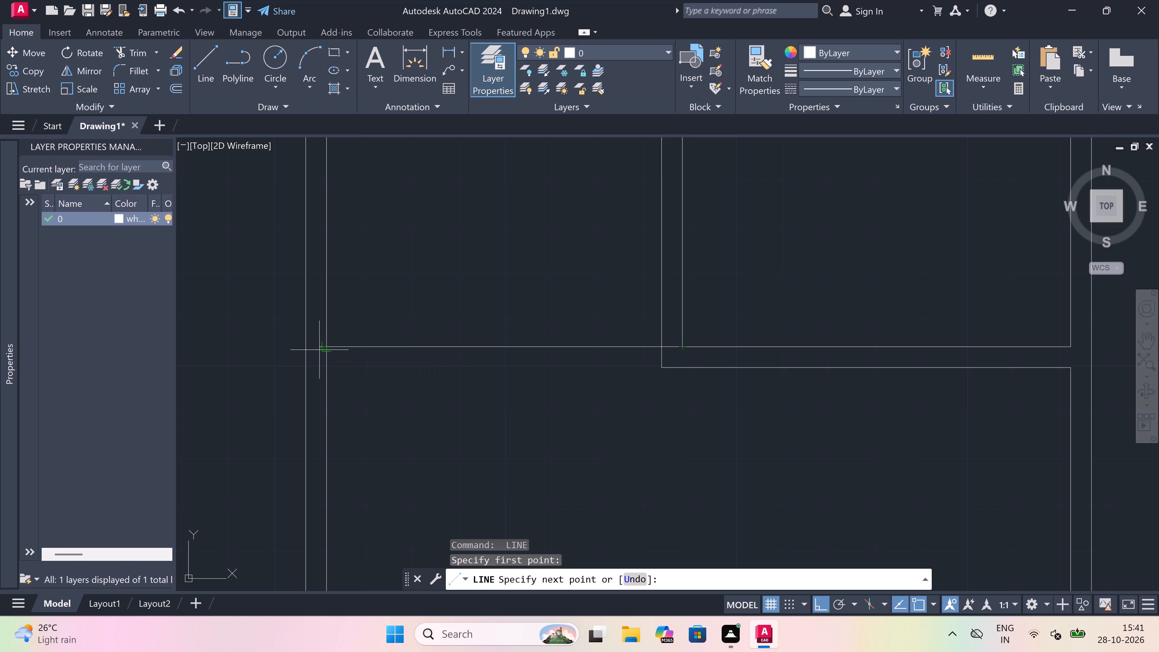
{"action": "left_click", "coordinate": [302, 349]}
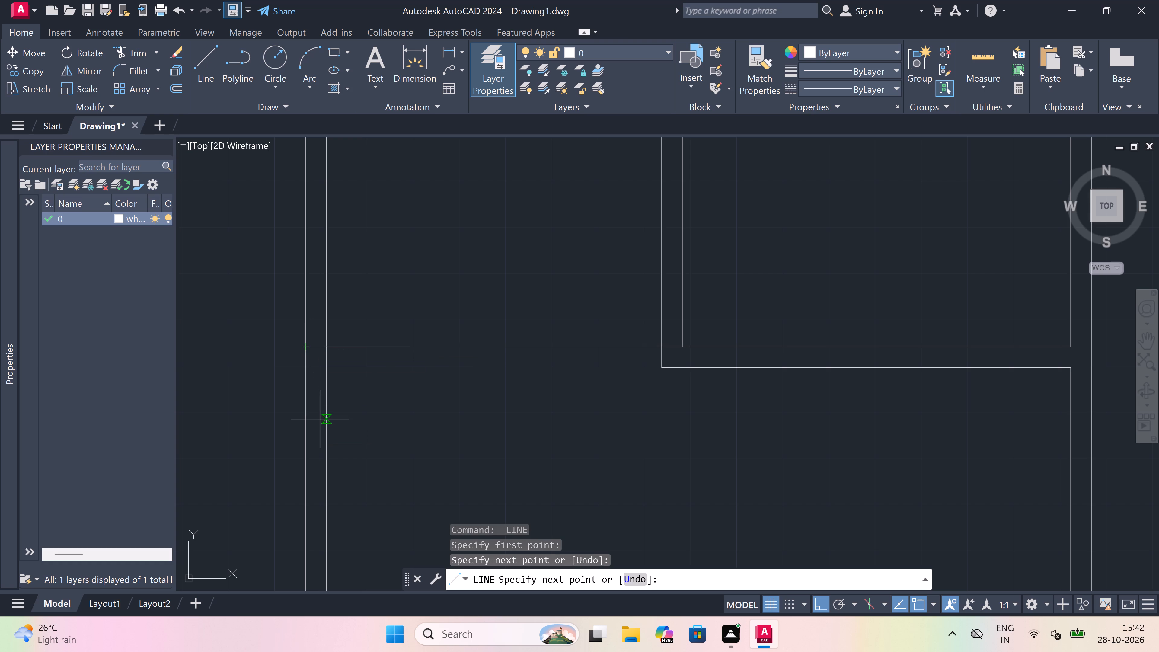
{"action": "type", "text": "4.5"}
{"action": "type", "text": "\""}
{"action": "key", "text": "space"}
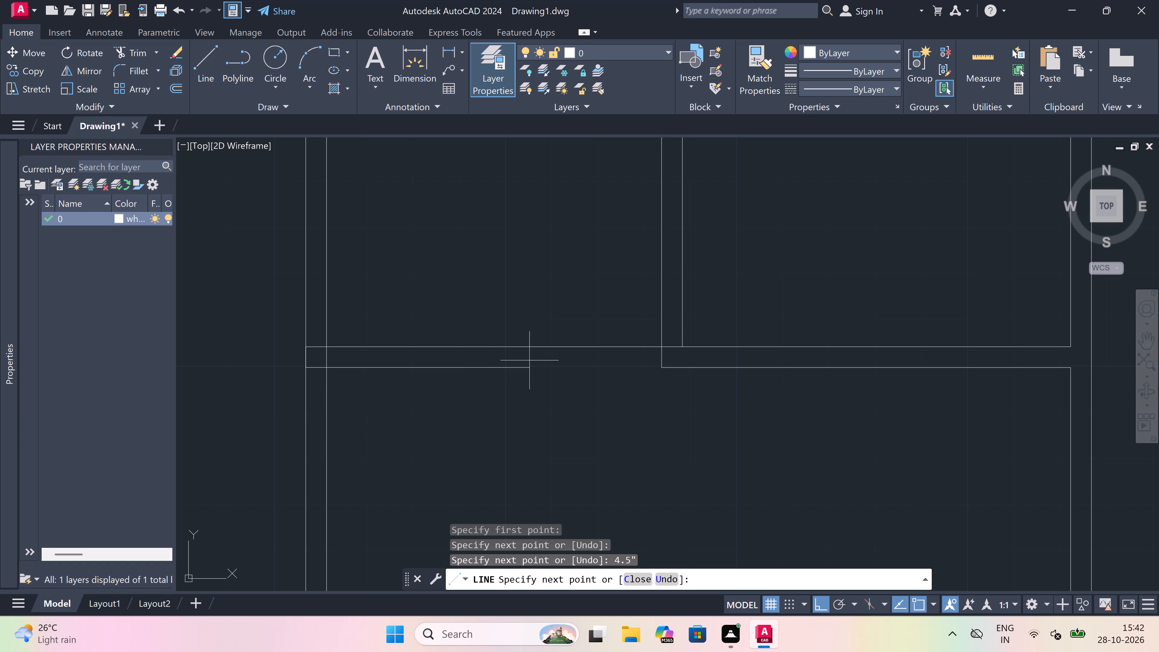
{"action": "left_click", "coordinate": [659, 370]}
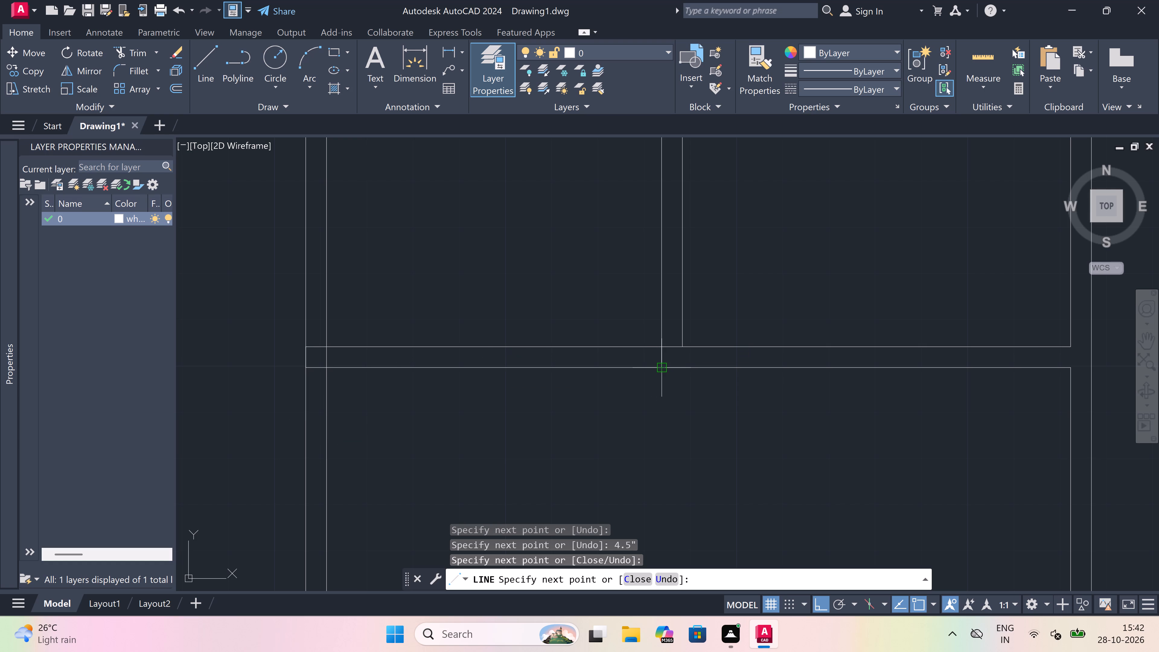
{"action": "key", "text": "Escape"}
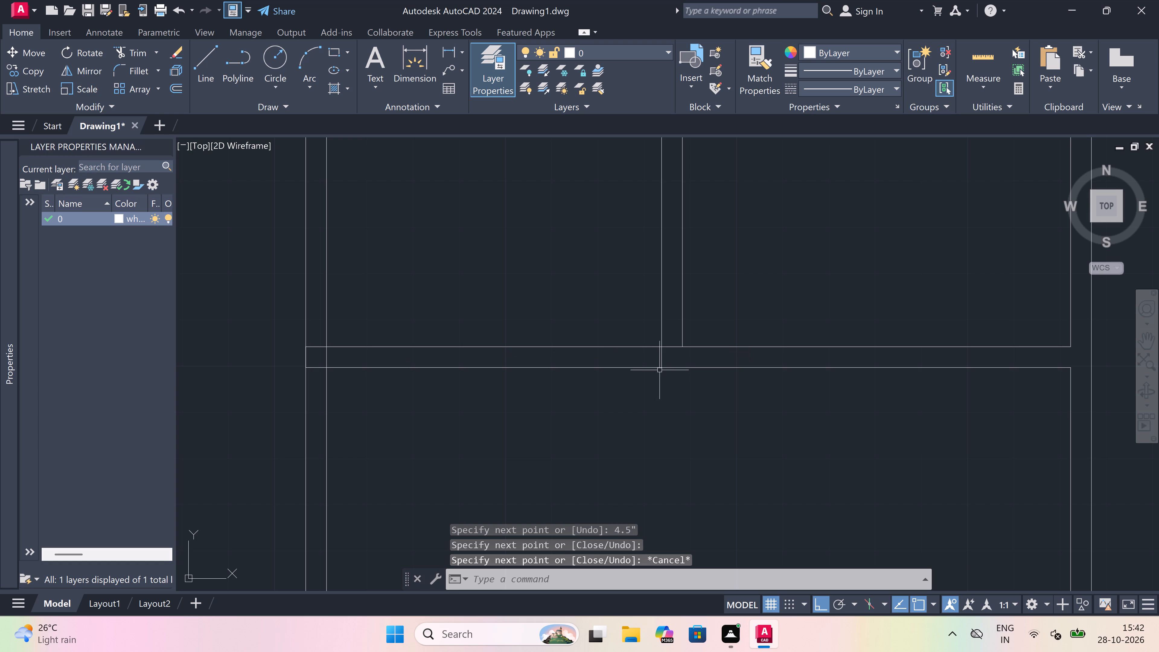
Trim the overlapping lines where the new wall meets the small upper right-column room's partition.
{"action": "type", "text": "tr"}
{"action": "key", "text": "space"}
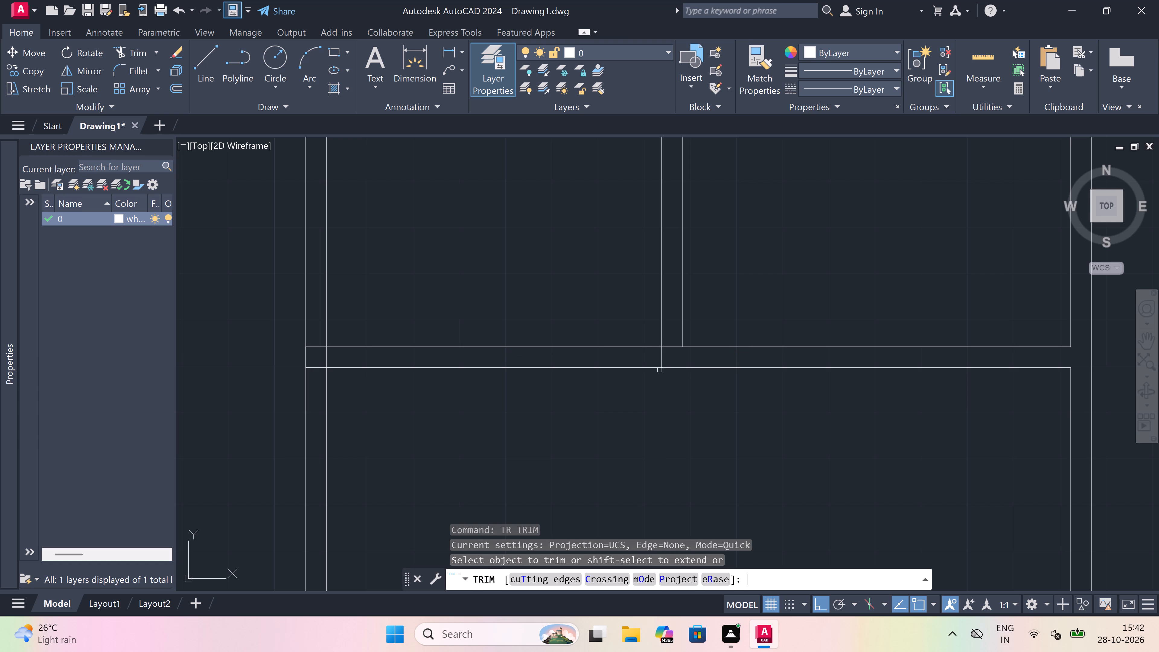
{"action": "scroll", "coordinate": [673, 340], "scroll_direction": "up", "scroll_amount": 1}
{"action": "left_click", "coordinate": [673, 340]}
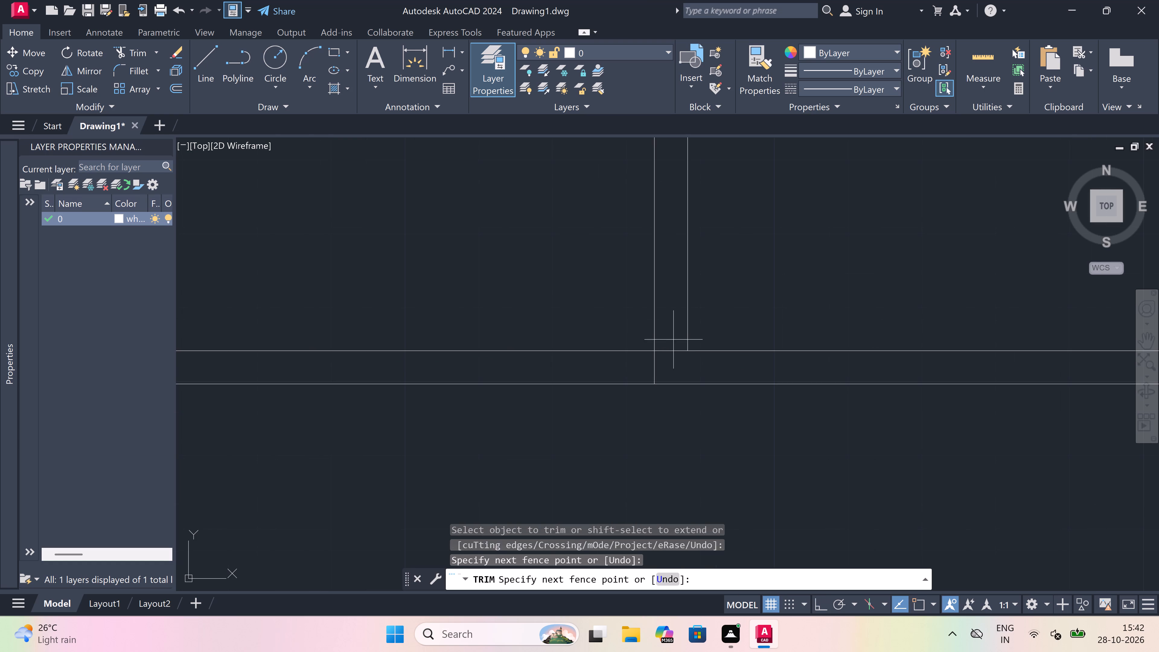
{"action": "left_click", "coordinate": [640, 371]}
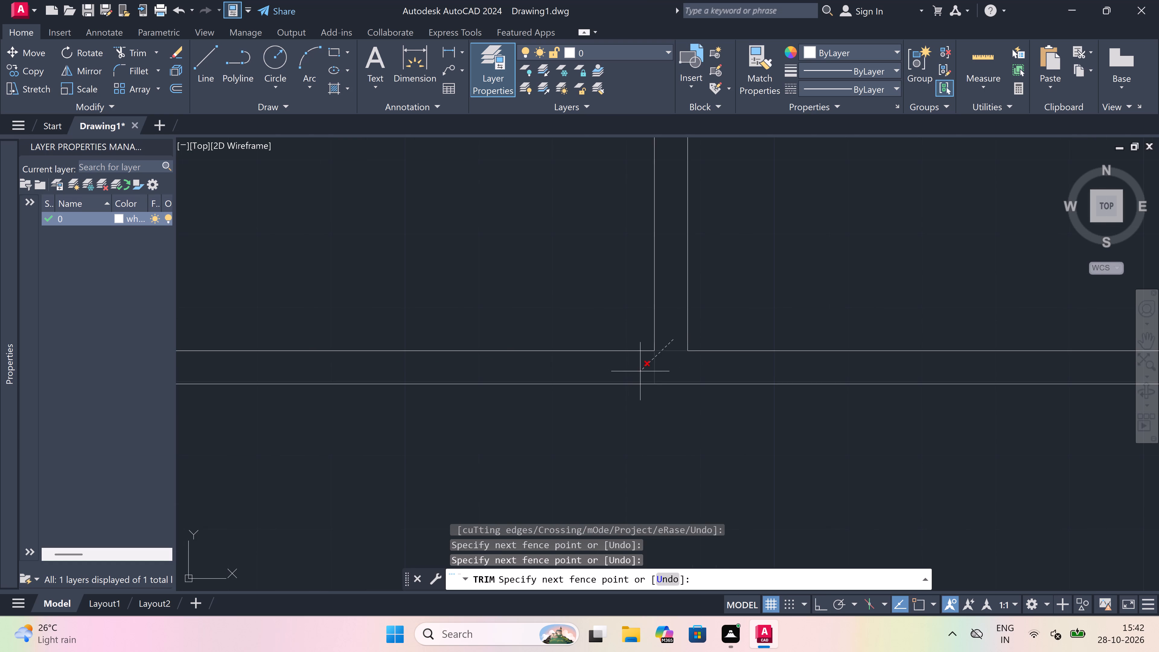
Trim away both lines of the middle-right column wall between the upper middle room and the new 4.5" wall.
{"action": "scroll", "coordinate": [640, 371], "scroll_direction": "down", "scroll_amount": 3}
{"action": "left_click_drag", "start_coordinate": [488, 308], "coordinate": [495, 307]}
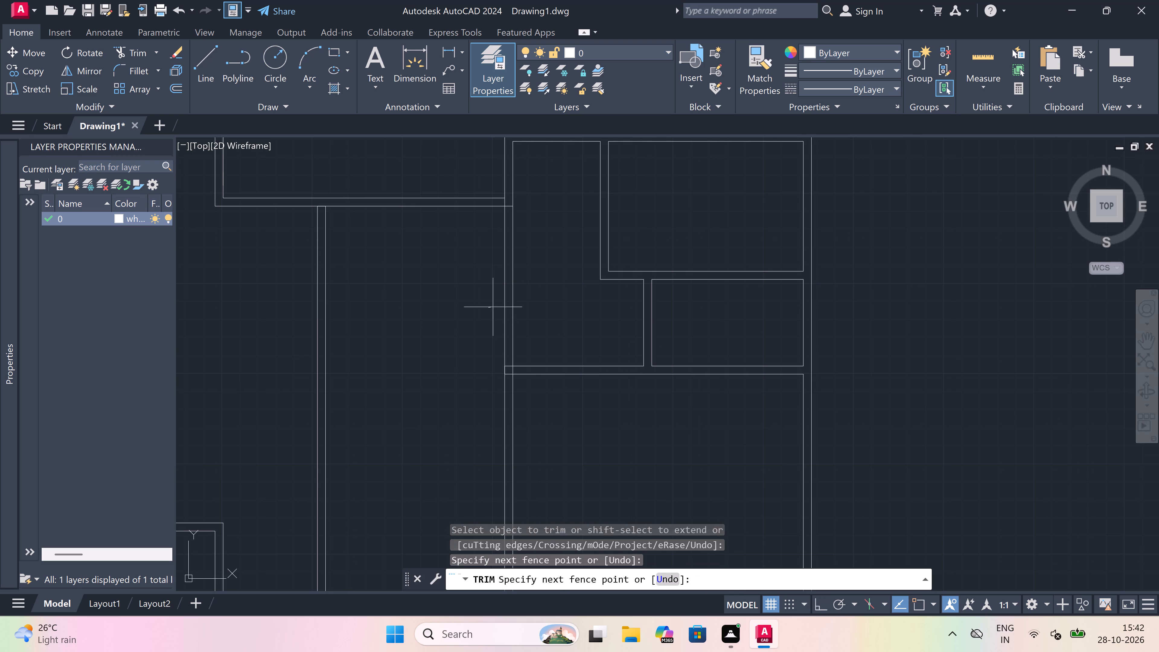
{"action": "left_click", "coordinate": [524, 307]}
Trim the overlapping lines inside the new wall's corner with the middle-right column wall.
{"action": "scroll", "coordinate": [507, 380], "scroll_direction": "up", "scroll_amount": 2}
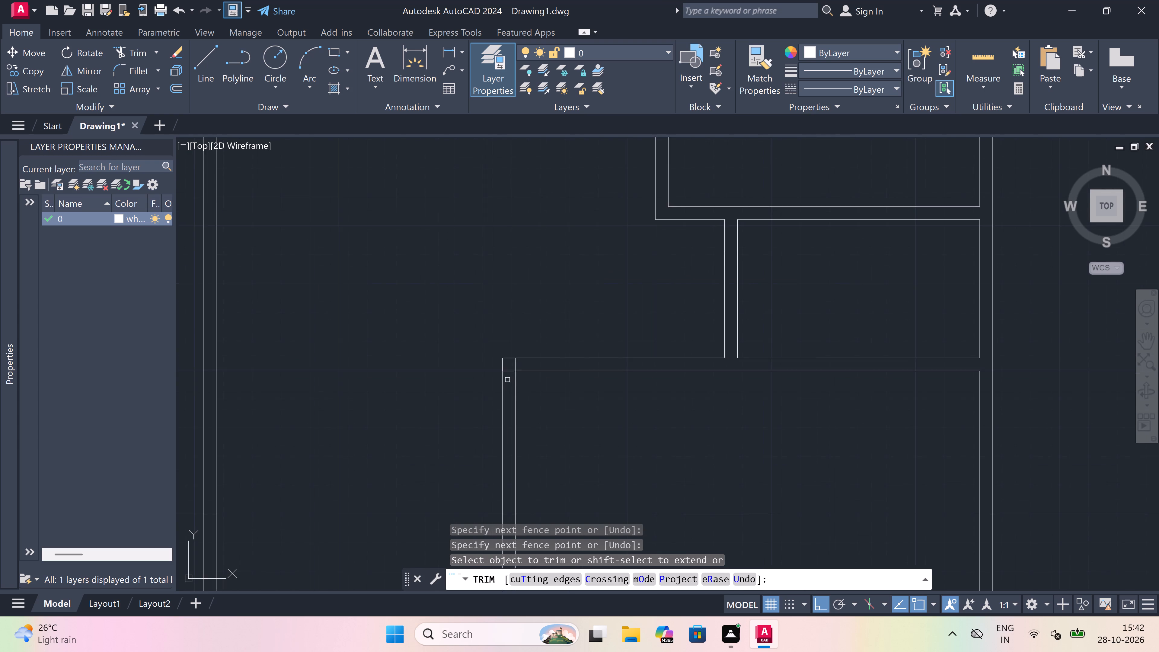
{"action": "scroll", "coordinate": [507, 380], "scroll_direction": "up", "scroll_amount": 2}
{"action": "left_click", "coordinate": [508, 358]}
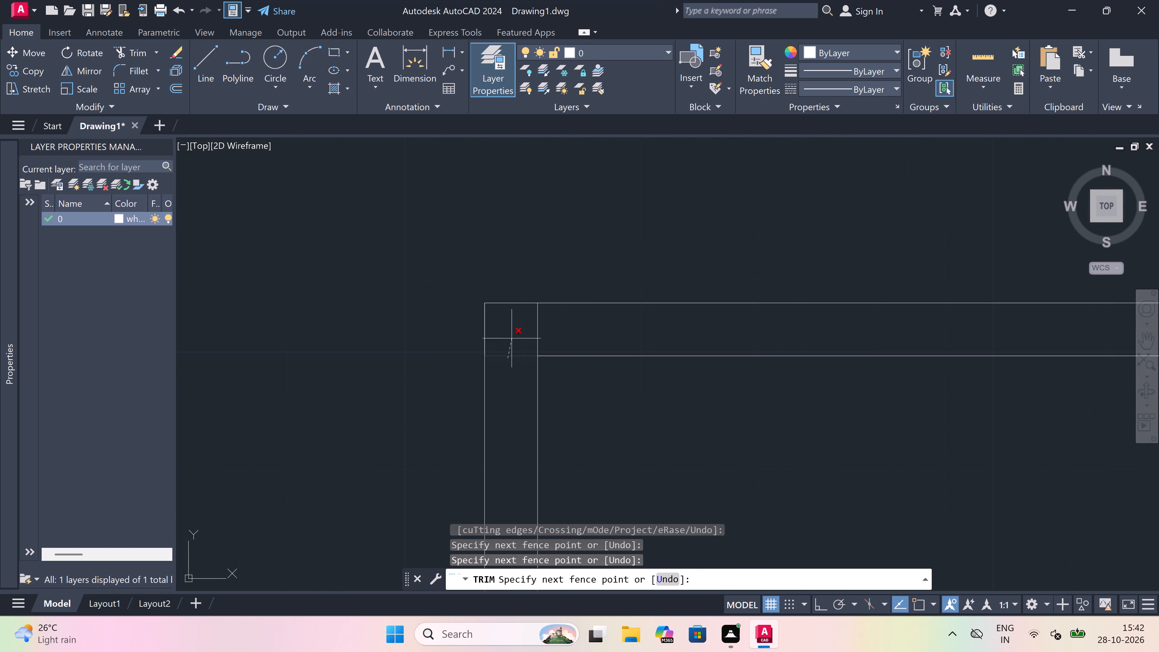
{"action": "left_click", "coordinate": [512, 338]}
{"action": "left_click", "coordinate": [512, 338]}
{"action": "left_click", "coordinate": [552, 337]}
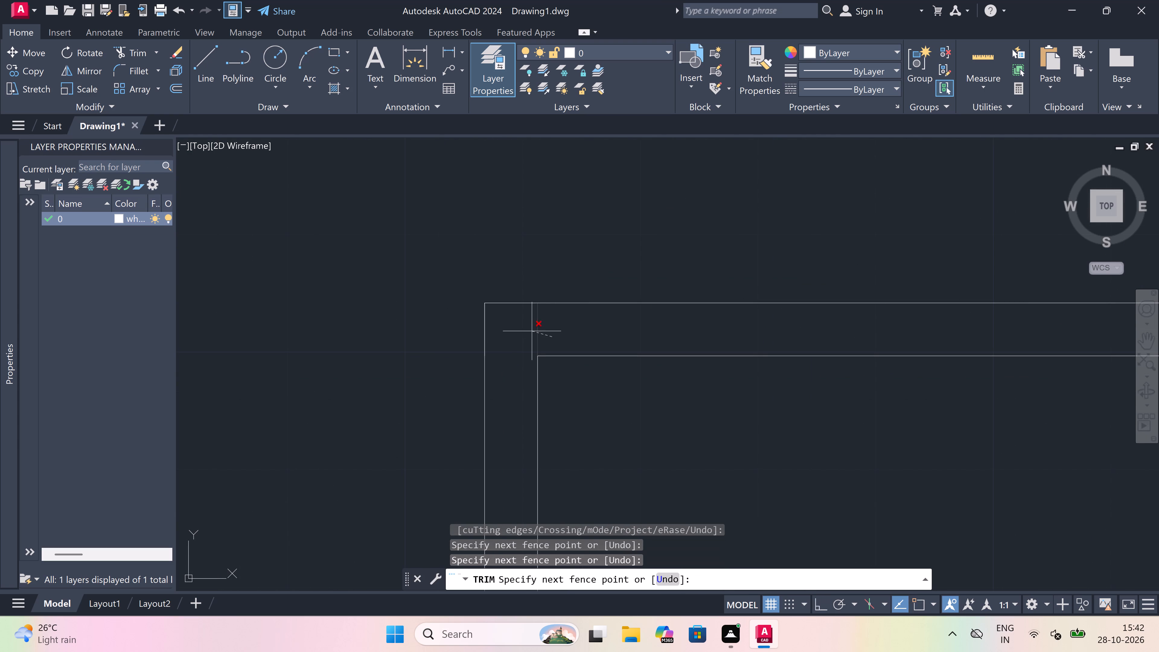
{"action": "left_click", "coordinate": [531, 331]}
Trim the middle-right column wall's near line between the two lines of the upper middle room's bottom wall.
{"action": "scroll", "coordinate": [512, 373], "scroll_direction": "down", "scroll_amount": 7}
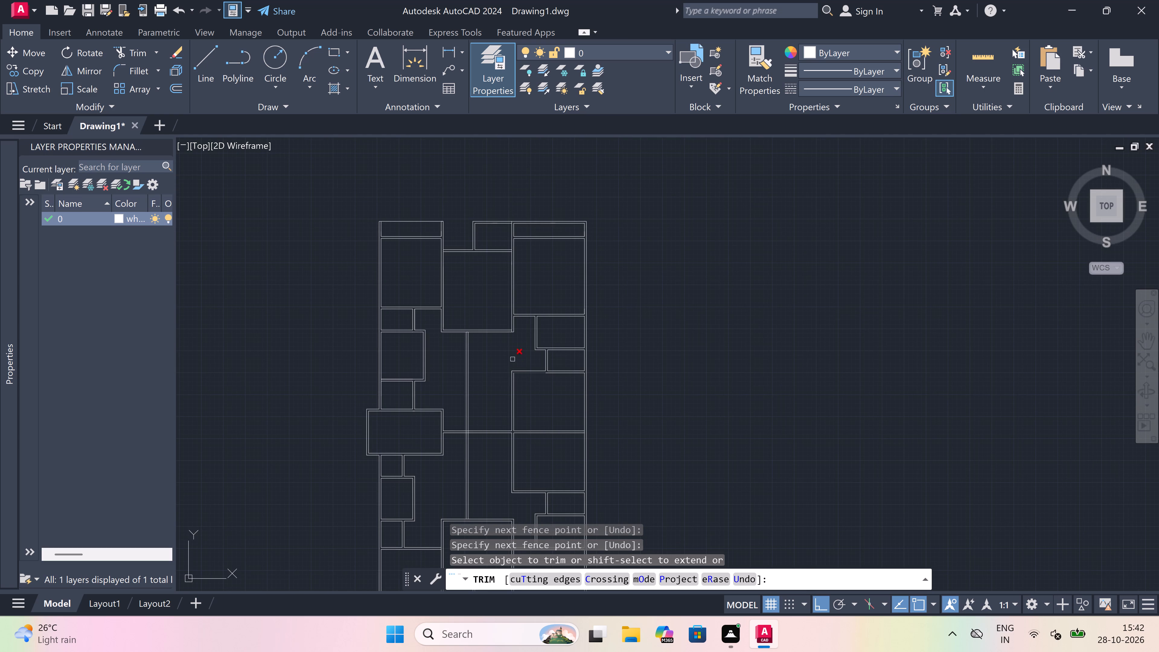
{"action": "scroll", "coordinate": [509, 325], "scroll_direction": "up", "scroll_amount": 4}
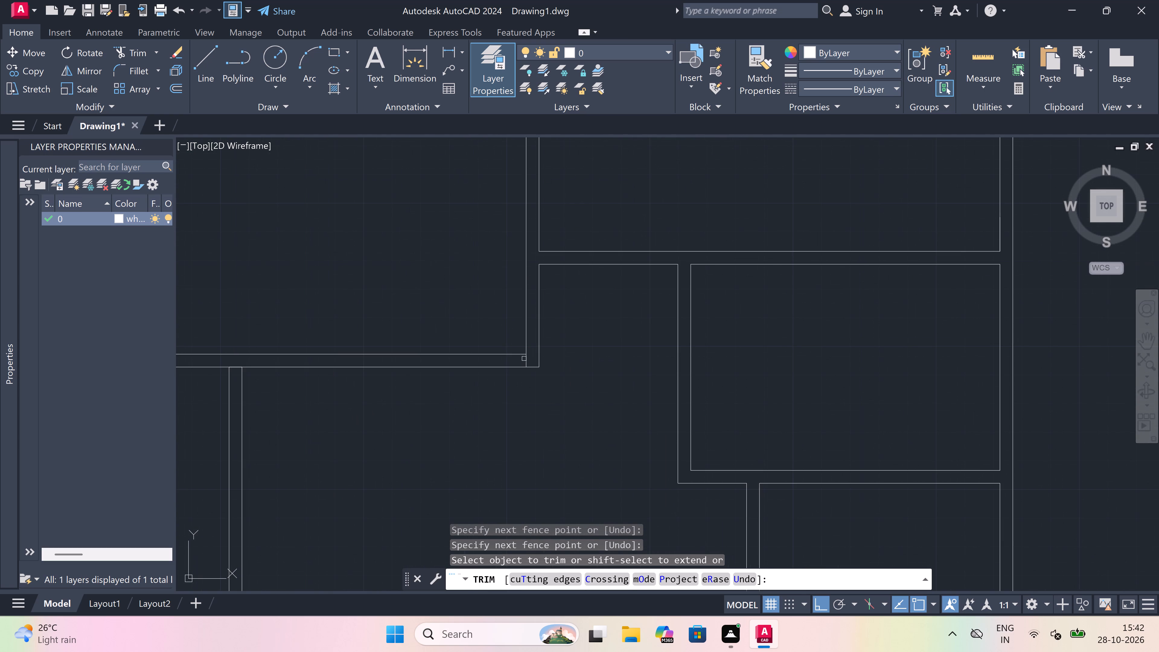
{"action": "scroll", "coordinate": [524, 359], "scroll_direction": "up", "scroll_amount": 3}
{"action": "left_click", "coordinate": [524, 359]}
{"action": "left_click", "coordinate": [538, 357]}
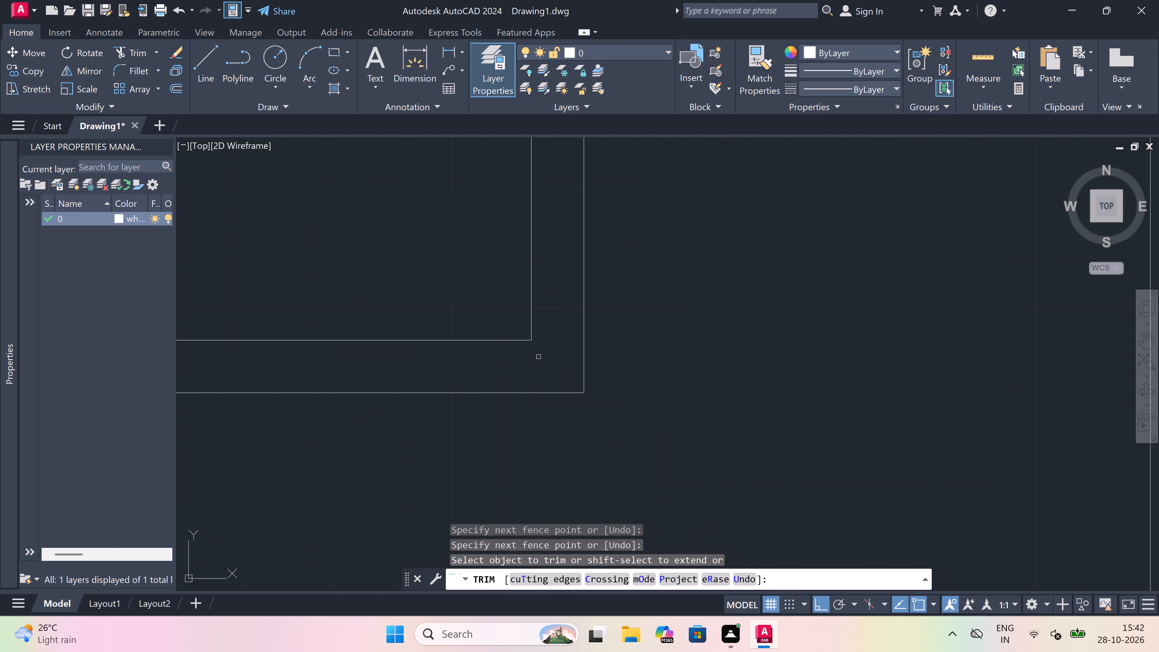
{"action": "scroll", "coordinate": [538, 357], "scroll_direction": "down", "scroll_amount": 5}
{"action": "scroll", "coordinate": [538, 375], "scroll_direction": "up", "scroll_amount": 2}
{"action": "scroll", "coordinate": [538, 375], "scroll_direction": "down", "scroll_amount": 4}
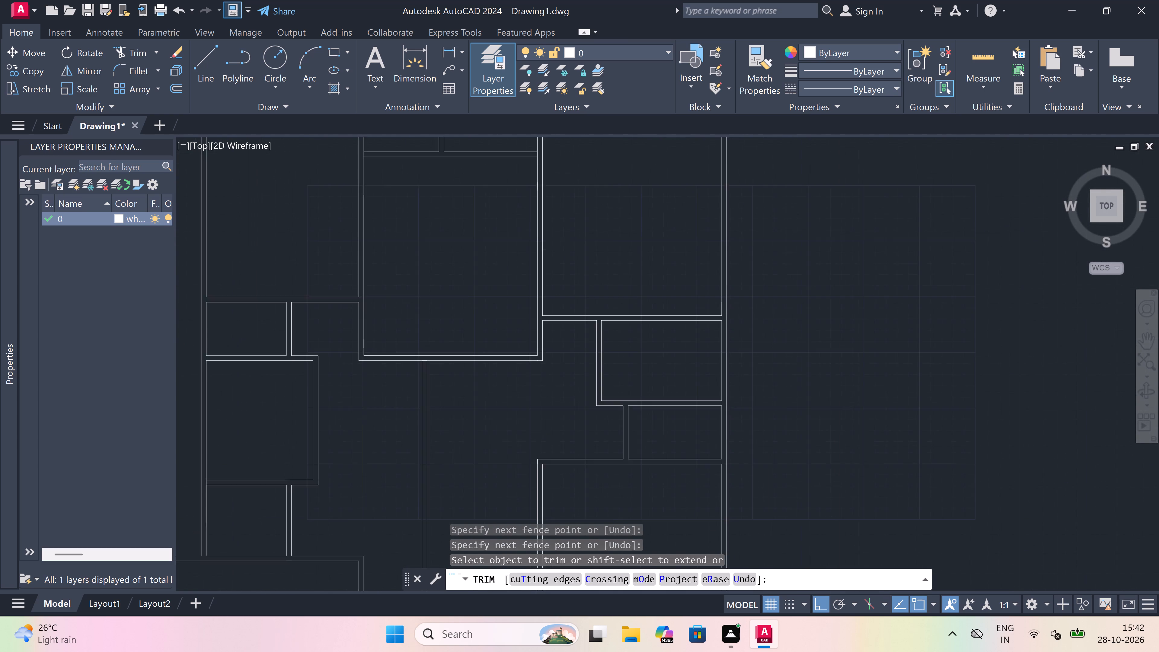
{"action": "scroll", "coordinate": [539, 393], "scroll_direction": "down", "scroll_amount": 2}
{"action": "scroll", "coordinate": [540, 412], "scroll_direction": "up", "scroll_amount": 2}
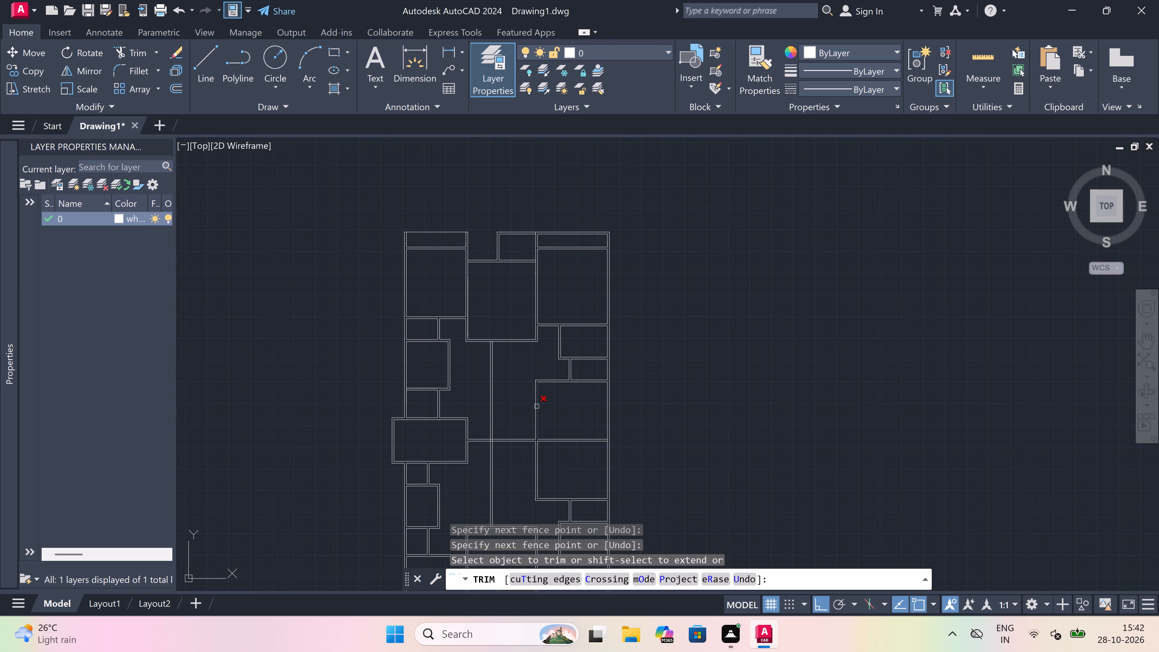
{"action": "key", "text": "Escape"}
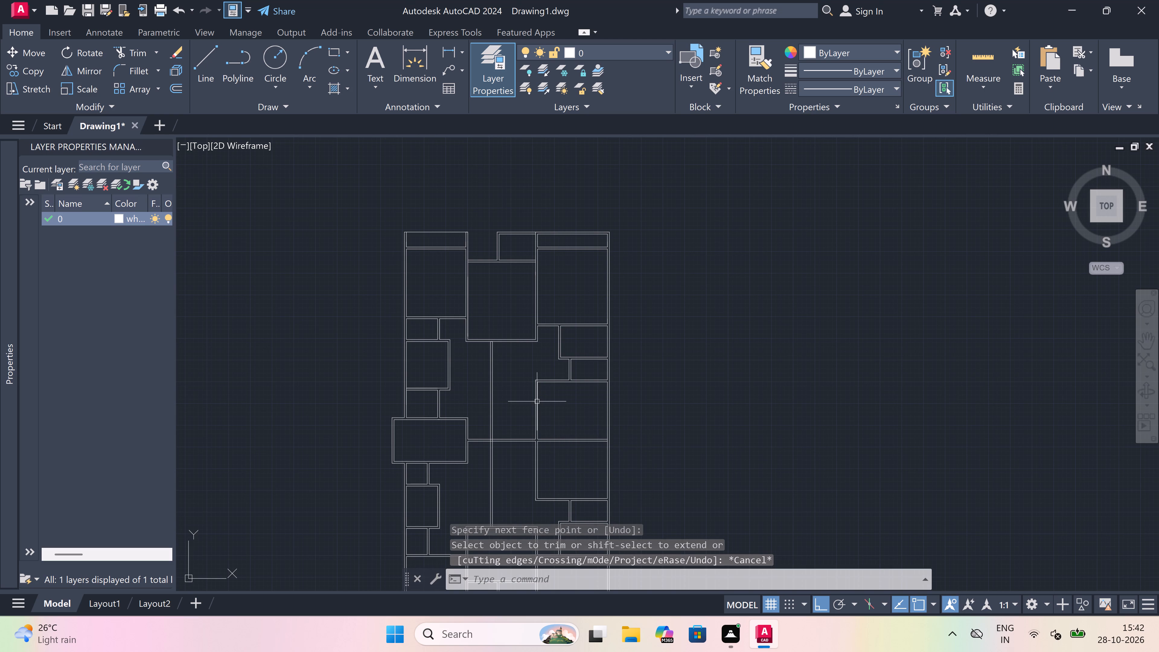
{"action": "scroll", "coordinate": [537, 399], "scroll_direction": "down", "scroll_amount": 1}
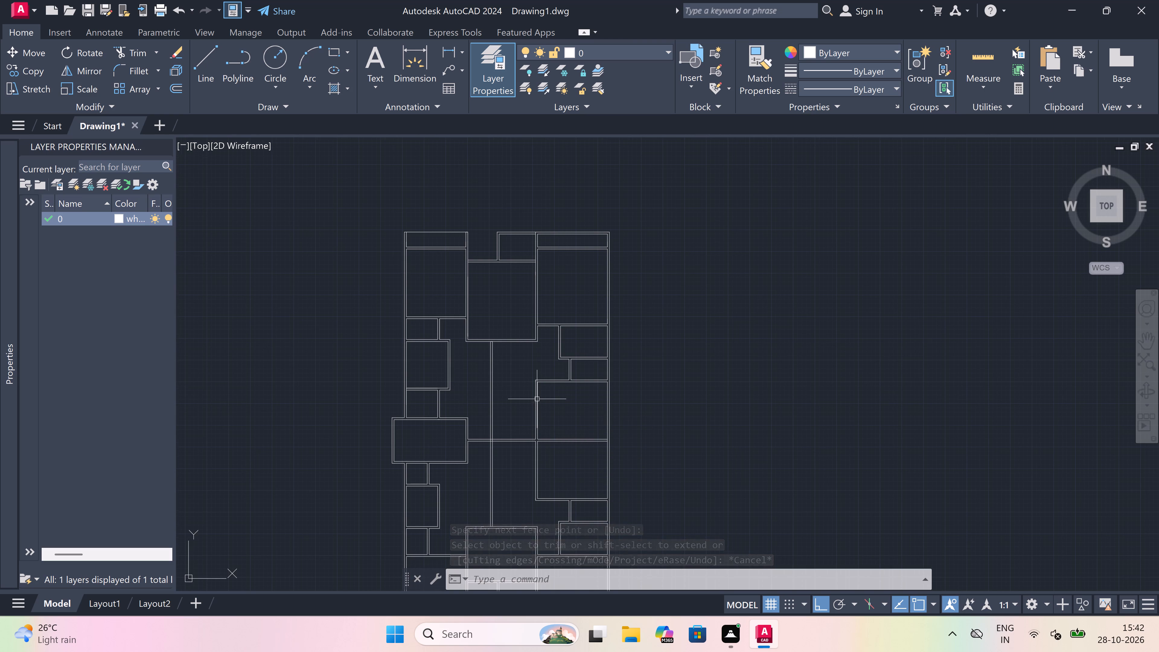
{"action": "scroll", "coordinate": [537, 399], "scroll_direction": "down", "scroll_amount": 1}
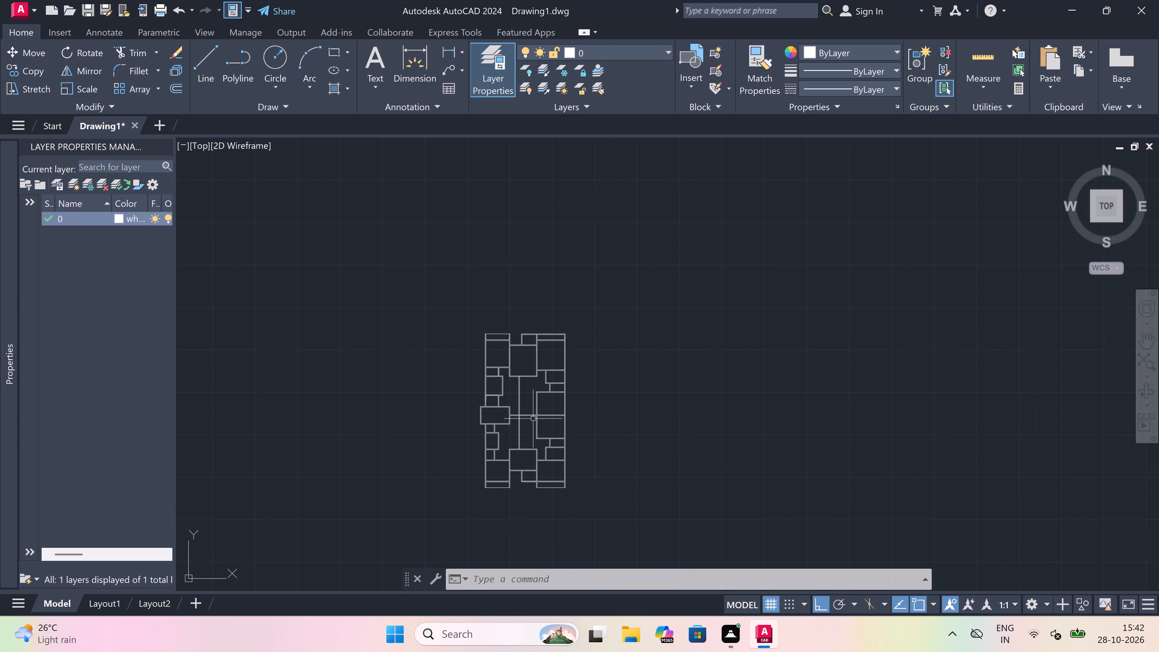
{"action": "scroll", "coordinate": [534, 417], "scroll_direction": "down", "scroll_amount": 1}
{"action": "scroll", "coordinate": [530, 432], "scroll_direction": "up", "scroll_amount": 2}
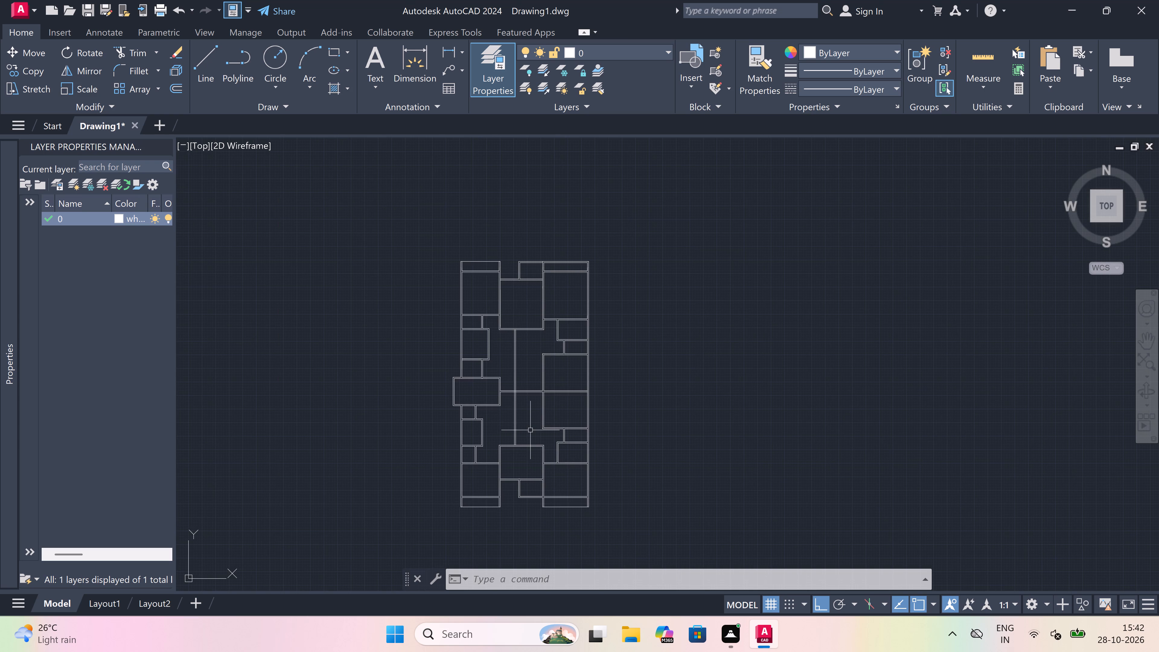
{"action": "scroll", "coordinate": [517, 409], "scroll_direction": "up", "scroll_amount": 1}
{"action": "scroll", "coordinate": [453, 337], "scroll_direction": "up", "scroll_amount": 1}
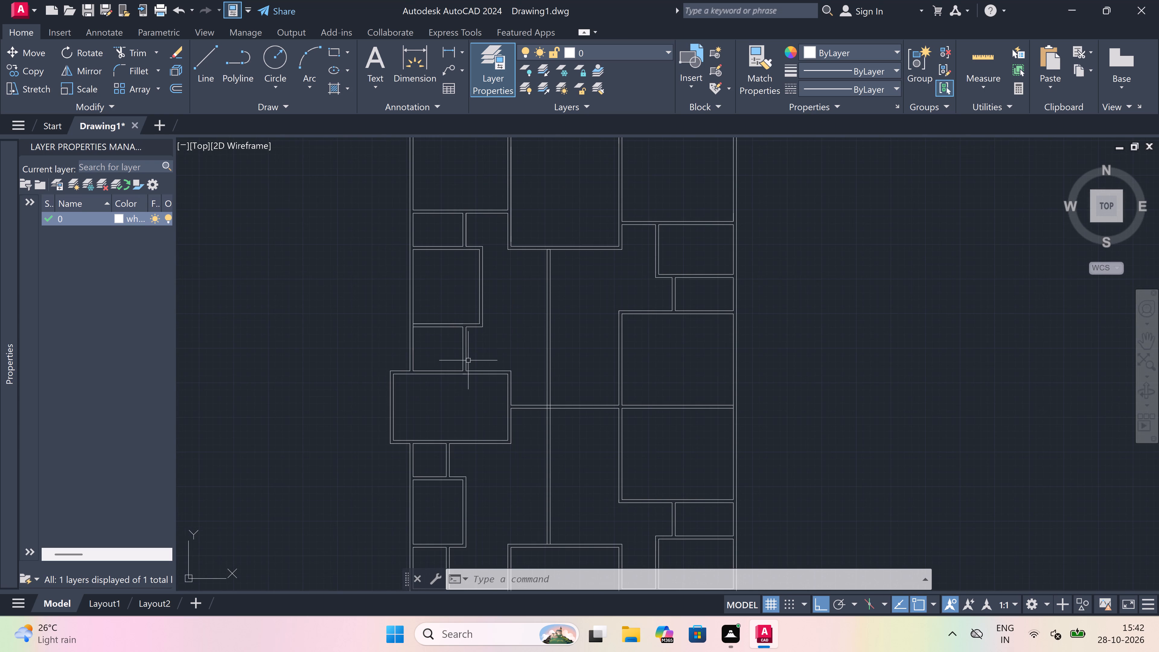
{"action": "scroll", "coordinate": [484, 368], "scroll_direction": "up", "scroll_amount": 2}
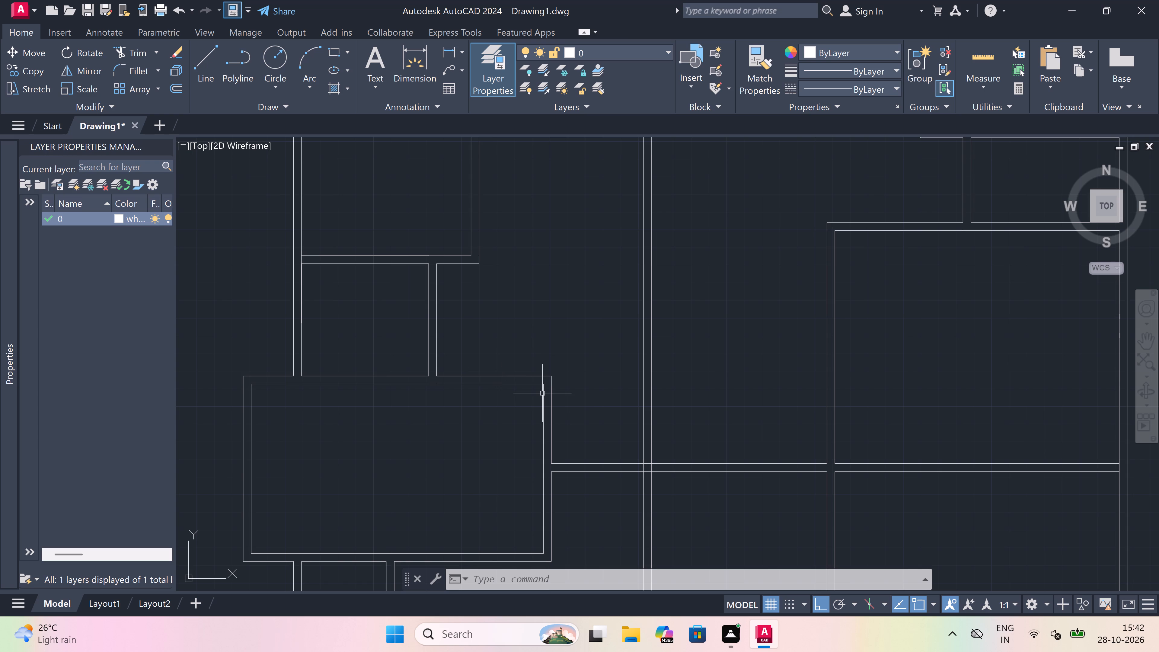
Extend both top wall lines of the protruding left-column room to the central vertical wall.
{"action": "scroll", "coordinate": [542, 393], "scroll_direction": "down", "scroll_amount": 1}
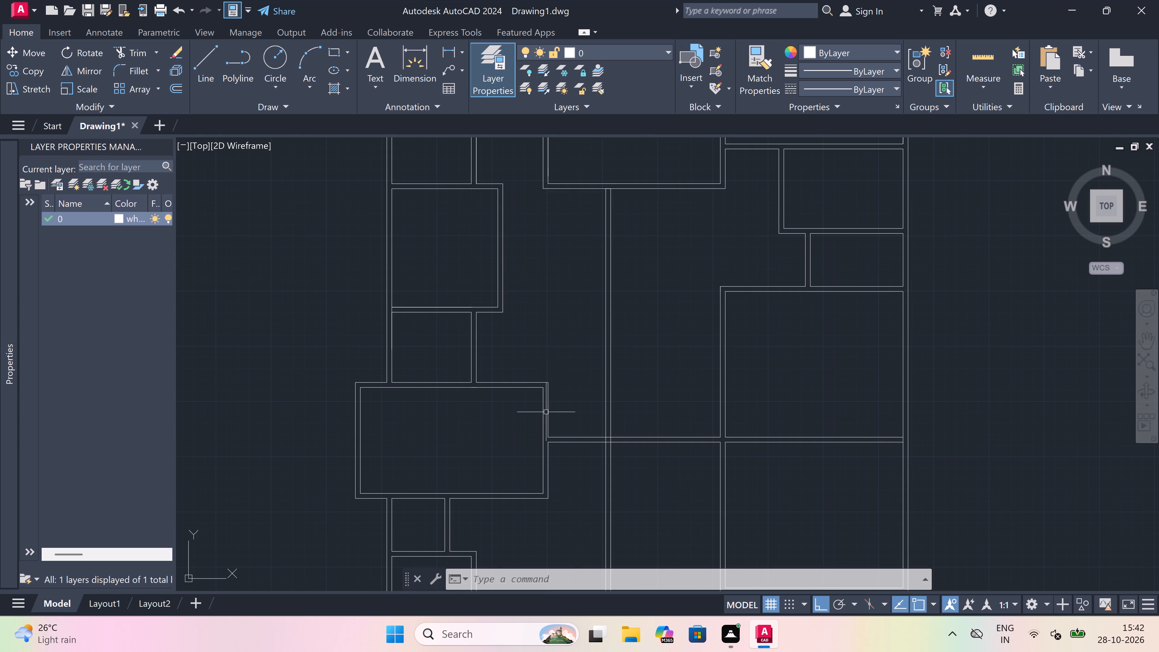
{"action": "scroll", "coordinate": [554, 421], "scroll_direction": "up", "scroll_amount": 1}
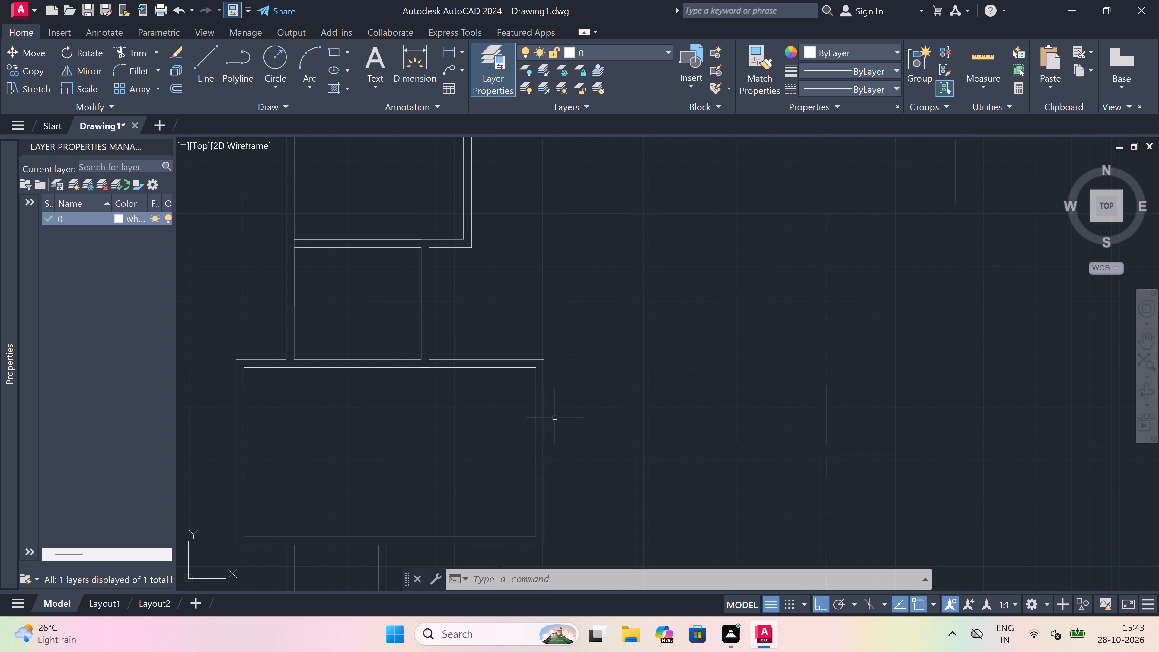
{"action": "type", "text": "ex"}
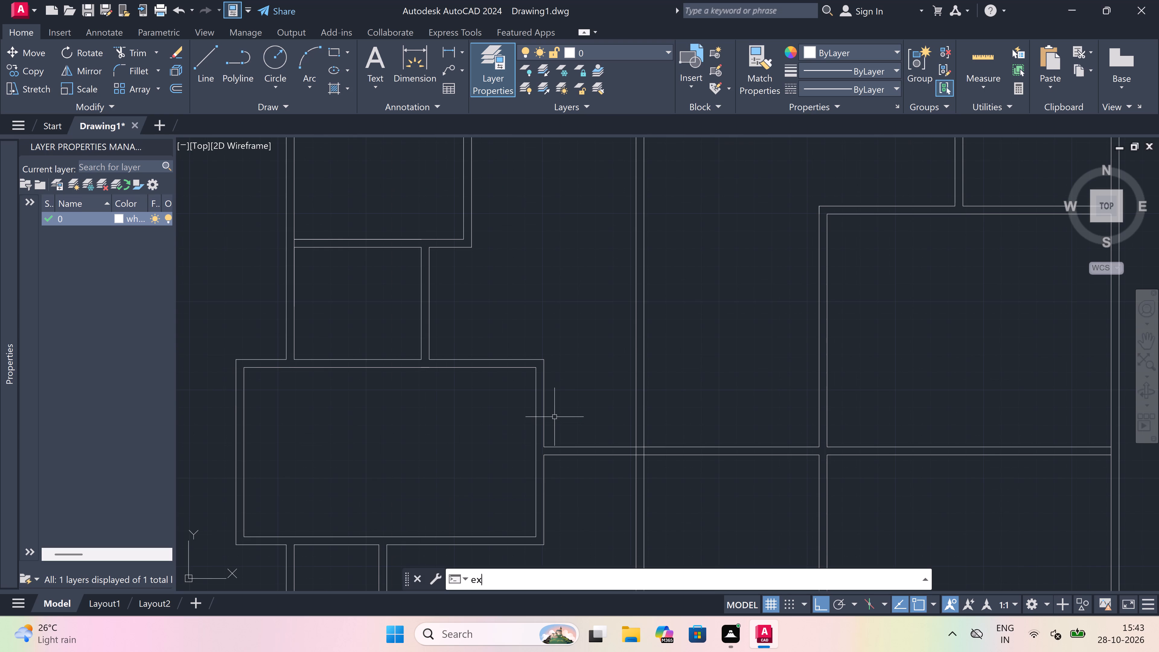
{"action": "key", "text": "space"}
{"action": "scroll", "coordinate": [543, 407], "scroll_direction": "down", "scroll_amount": 1}
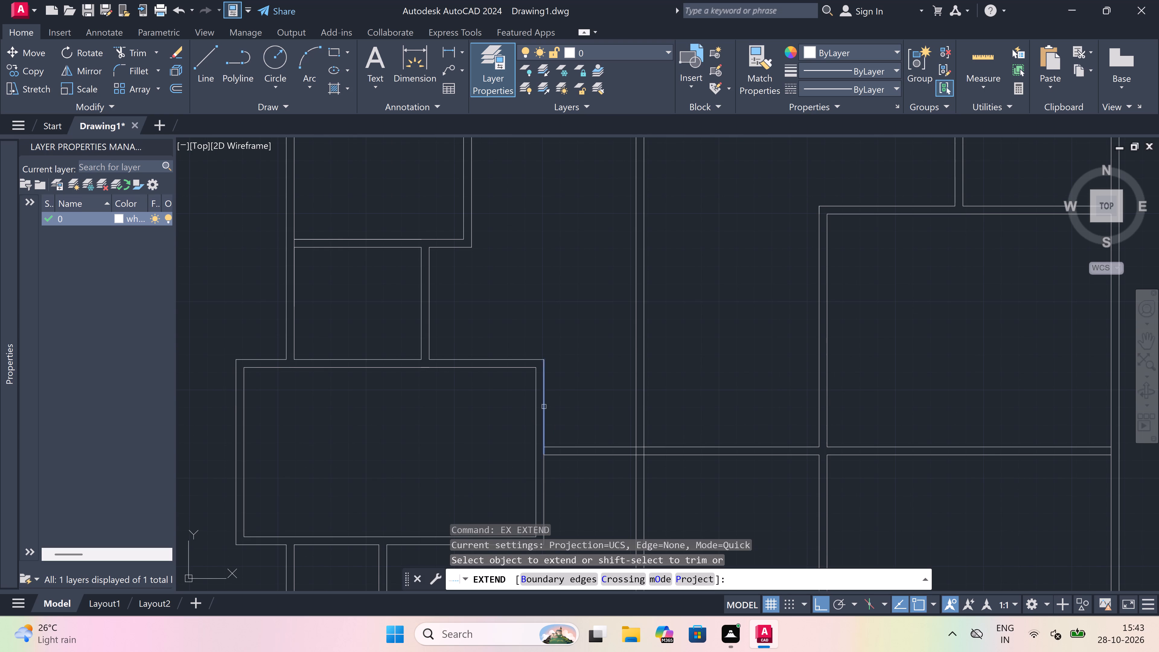
{"action": "left_click_drag", "start_coordinate": [516, 395], "coordinate": [519, 386]}
{"action": "left_click", "coordinate": [530, 357]}
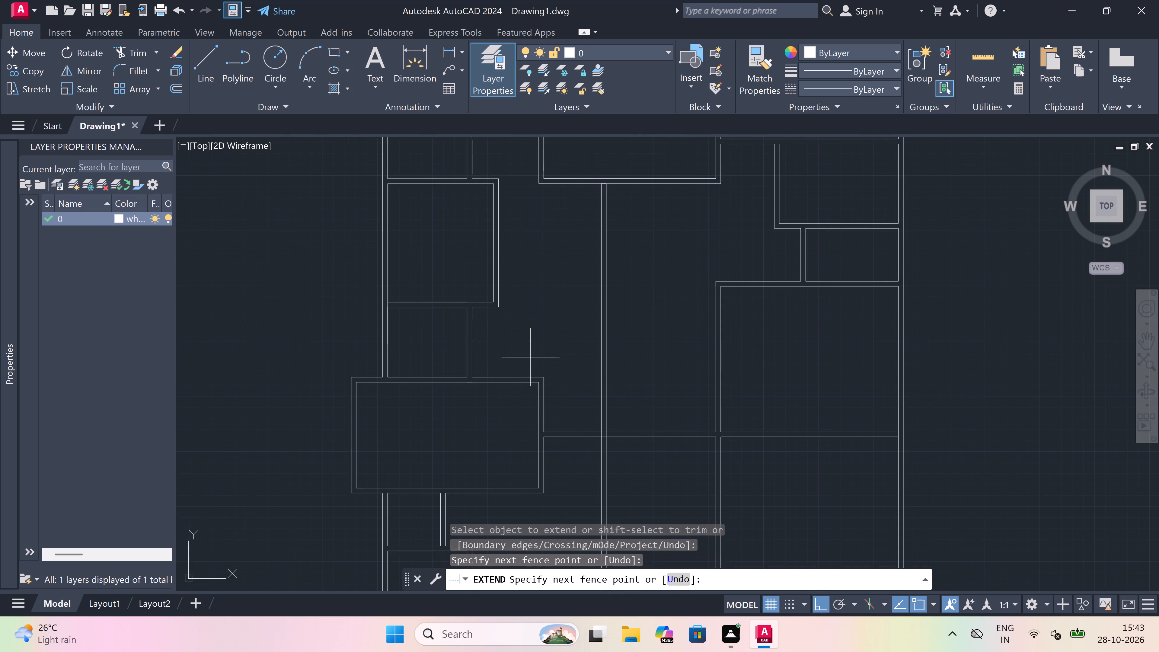
{"action": "left_click", "coordinate": [523, 403]}
{"action": "left_click", "coordinate": [525, 388]}
{"action": "left_click", "coordinate": [540, 361]}
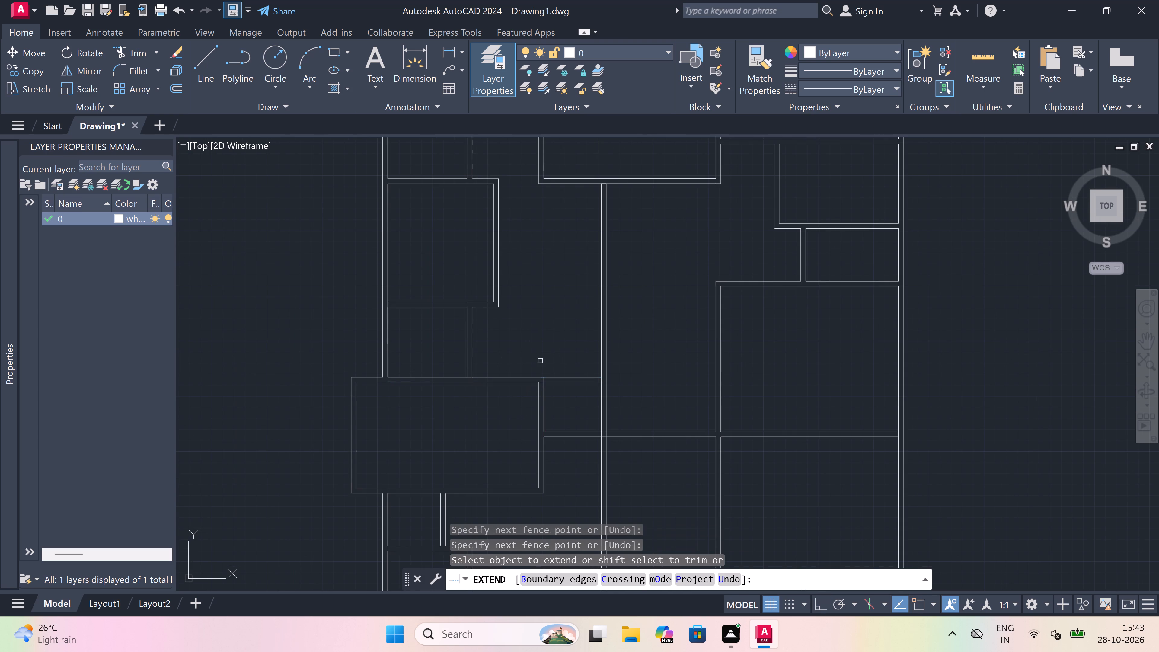
Extend both bottom wall lines of the protruding left-column room to the central vertical wall.
{"action": "scroll", "coordinate": [540, 361], "scroll_direction": "down", "scroll_amount": 2}
{"action": "scroll", "coordinate": [535, 406], "scroll_direction": "up", "scroll_amount": 1}
{"action": "left_click", "coordinate": [536, 404]}
{"action": "left_click", "coordinate": [541, 444]}
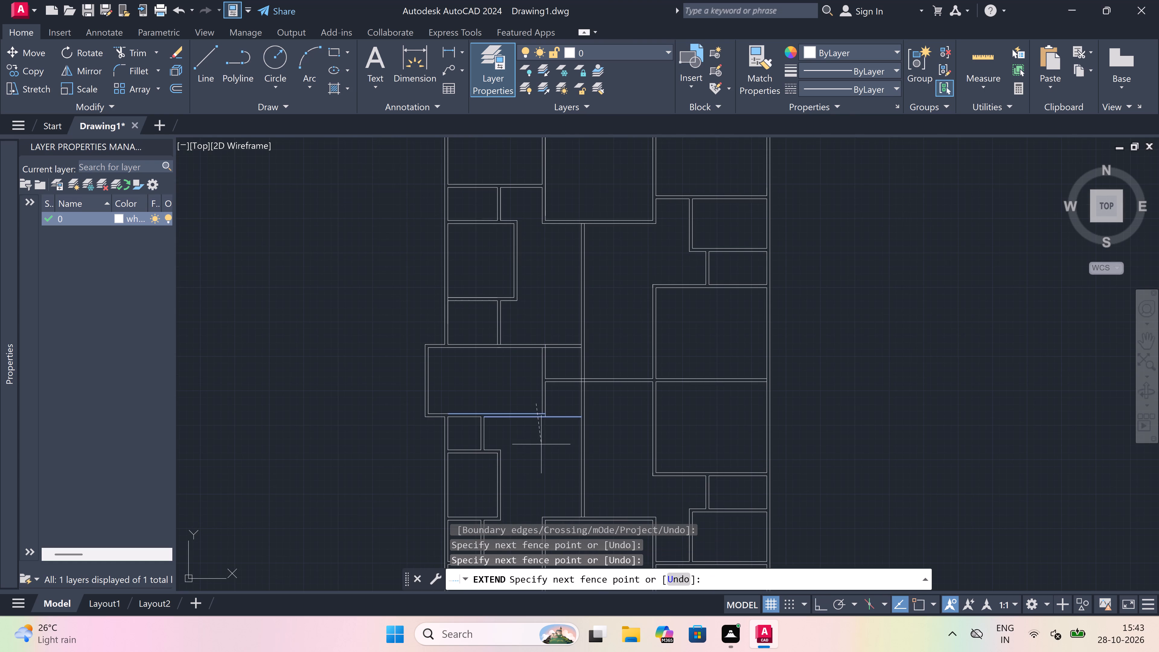
{"action": "left_click_drag", "start_coordinate": [541, 430], "coordinate": [541, 426]}
{"action": "left_click", "coordinate": [533, 393]}
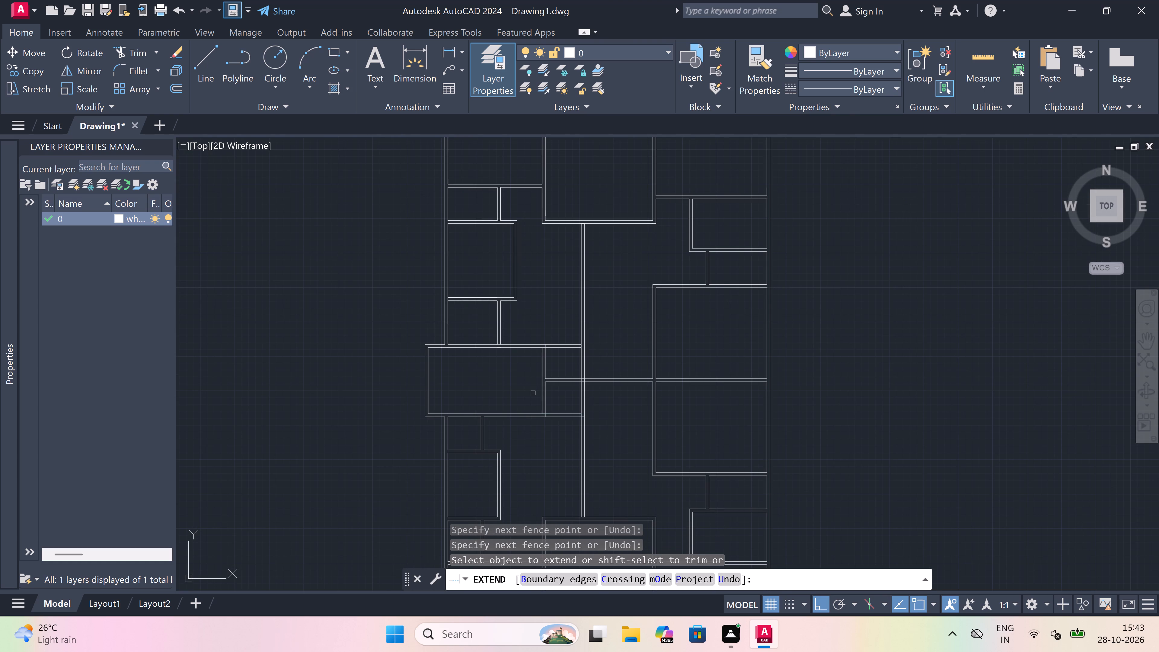
{"action": "scroll", "coordinate": [533, 393], "scroll_direction": "up", "scroll_amount": 1}
{"action": "key", "text": "Escape"}
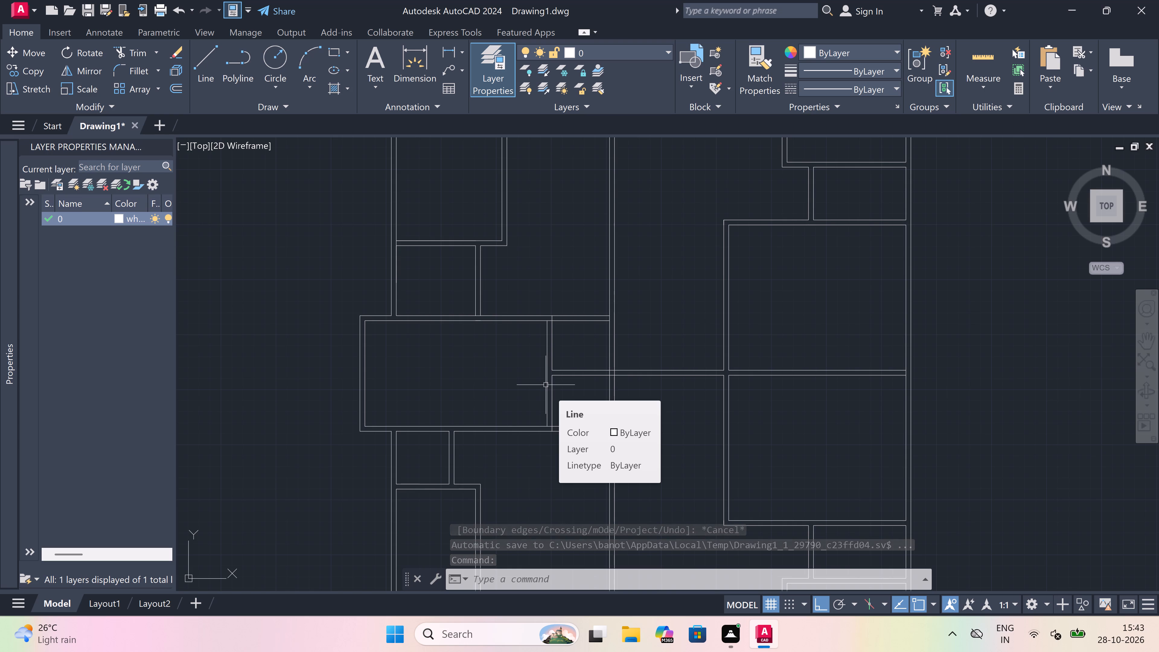
Trim away both lines of the horizontal partition between the protruding left-column room and the central vertical wall.
{"action": "scroll", "coordinate": [563, 384], "scroll_direction": "up", "scroll_amount": 2}
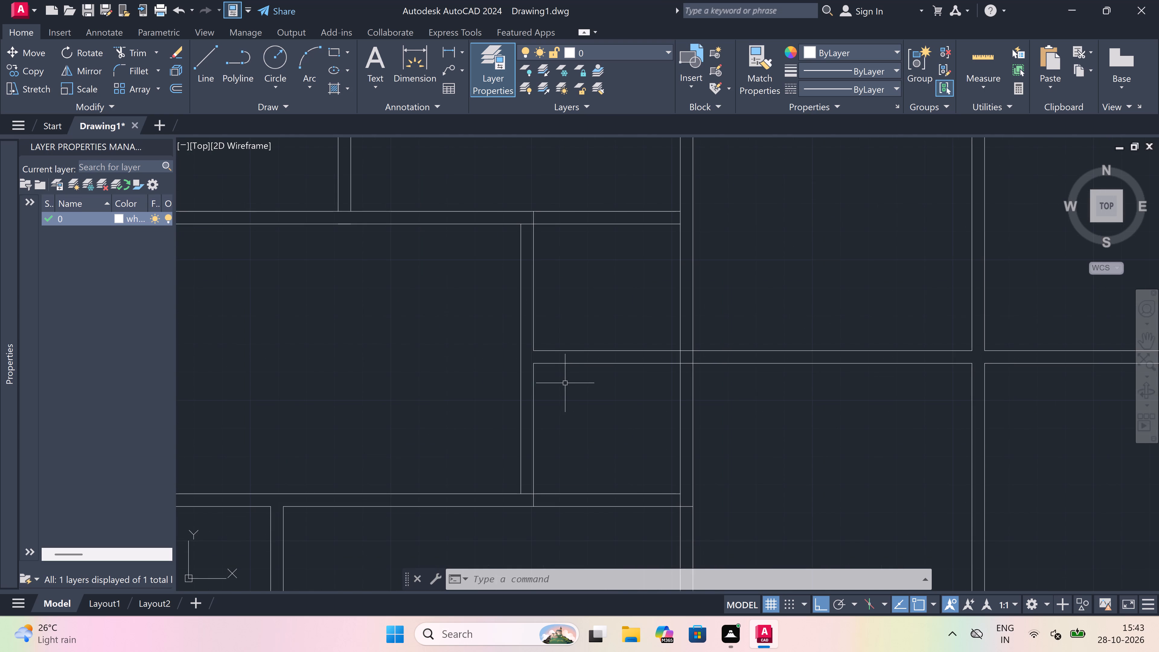
{"action": "type", "text": "tr"}
{"action": "key", "text": "space"}
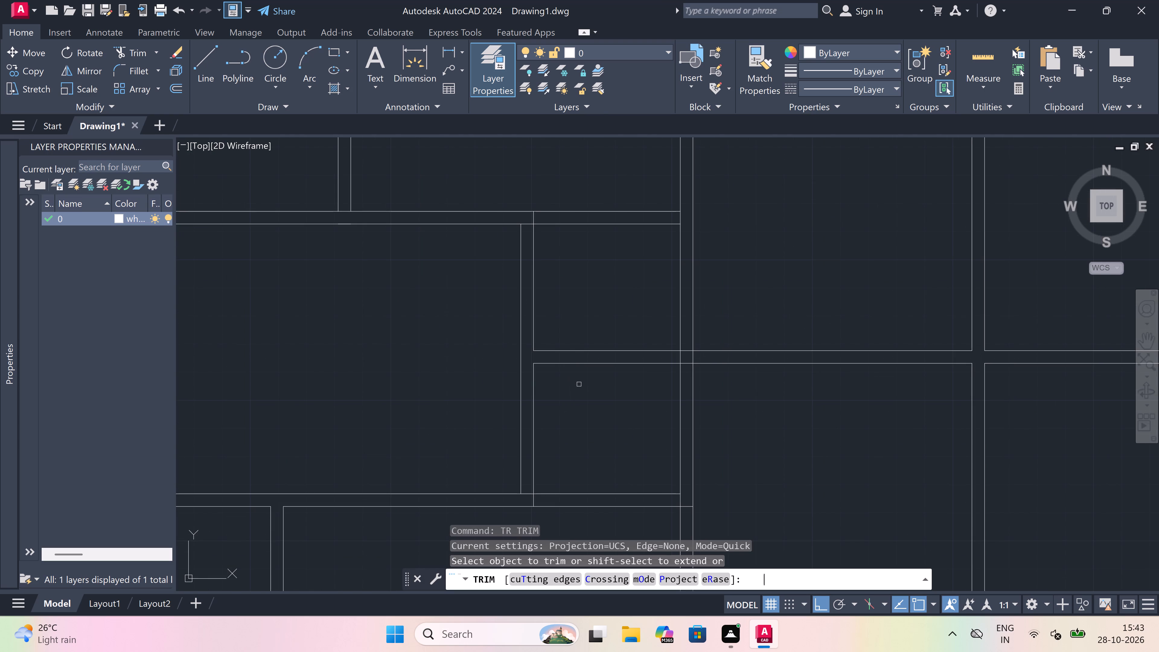
{"action": "left_click_drag", "start_coordinate": [597, 390], "coordinate": [599, 381]}
{"action": "left_click", "coordinate": [604, 311]}
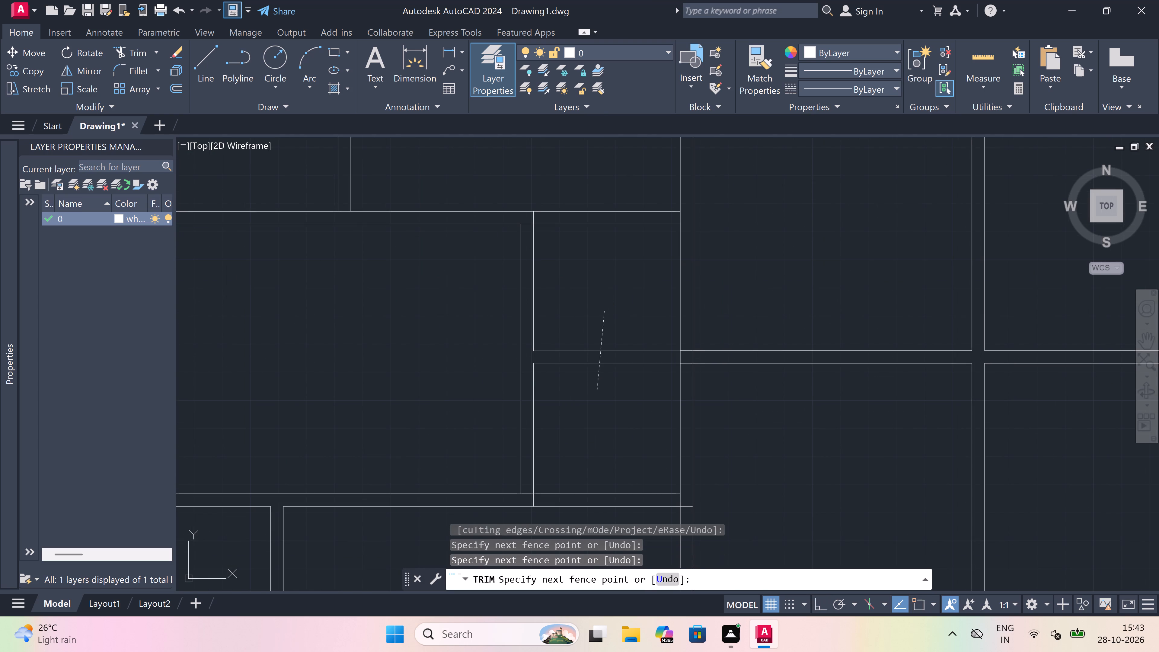
{"action": "left_click_drag", "start_coordinate": [605, 311], "coordinate": [596, 311]}
Trim away both lines of the protruding room's former right wall between its top and bottom walls.
{"action": "left_click_drag", "start_coordinate": [470, 307], "coordinate": [489, 305]}
{"action": "left_click", "coordinate": [567, 300]}
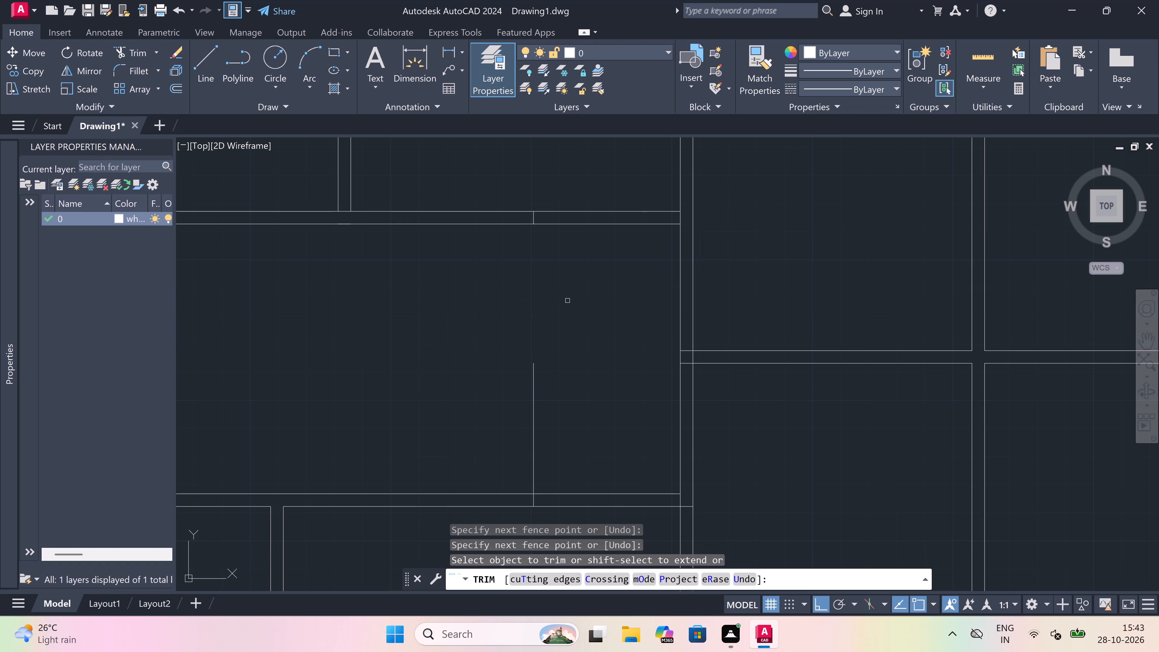
{"action": "left_click_drag", "start_coordinate": [528, 434], "coordinate": [537, 432]}
{"action": "left_click", "coordinate": [567, 422]}
Trim the overlapping lines where the horizontal partition from the right column meets the central vertical wall.
{"action": "scroll", "coordinate": [689, 341], "scroll_direction": "up", "scroll_amount": 1}
{"action": "left_click", "coordinate": [689, 340]}
{"action": "left_click", "coordinate": [689, 379]}
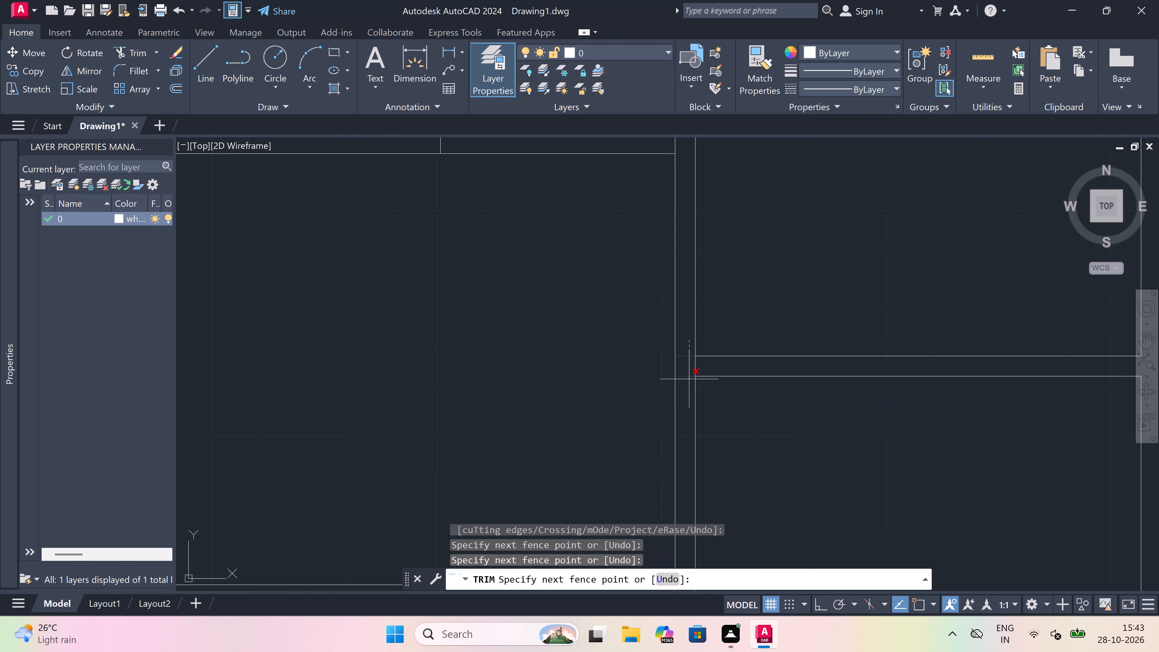
{"action": "scroll", "coordinate": [704, 353], "scroll_direction": "up", "scroll_amount": 2}
{"action": "left_click", "coordinate": [696, 367]}
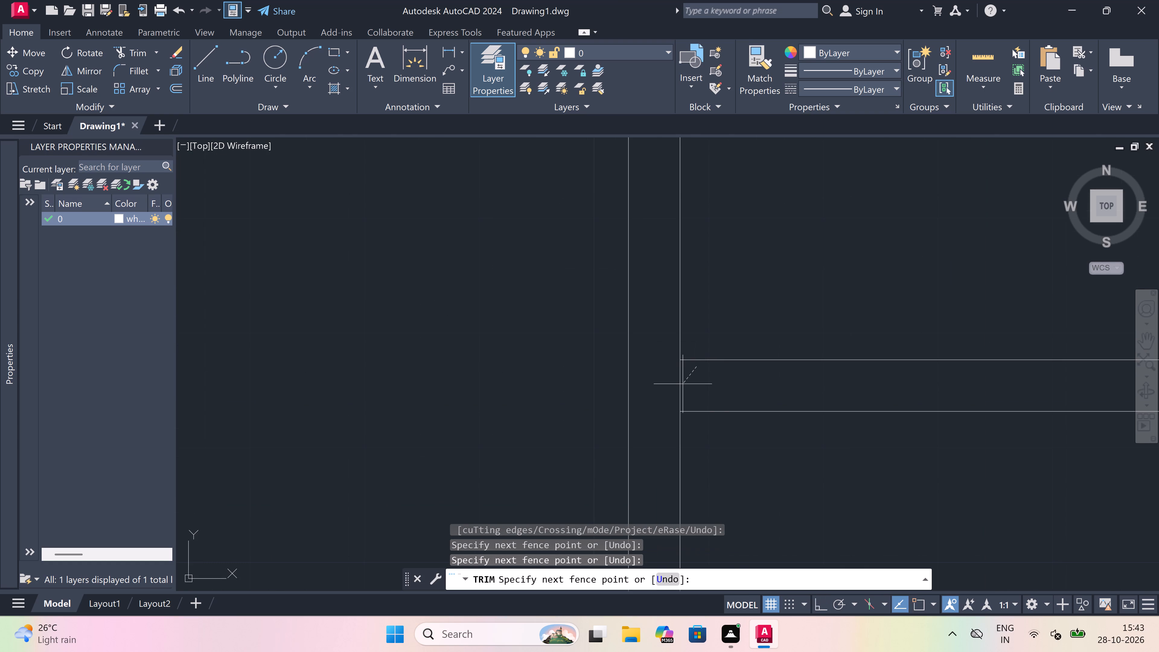
{"action": "left_click", "coordinate": [683, 384]}
{"action": "left_click", "coordinate": [682, 384]}
{"action": "left_click", "coordinate": [678, 384]}
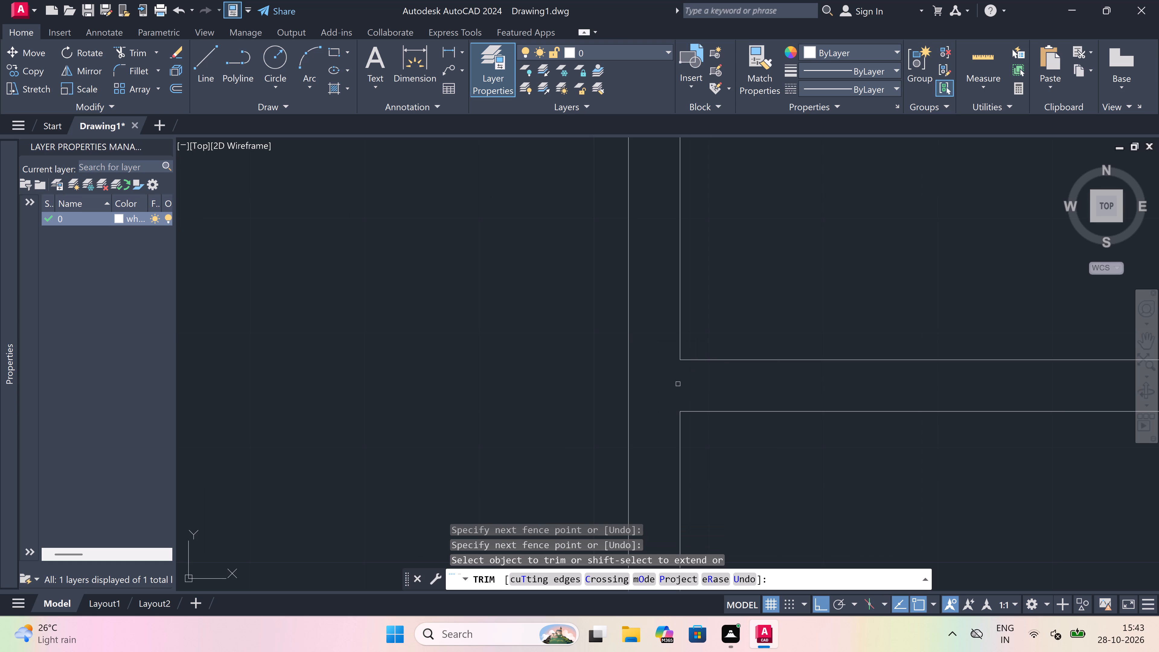
Trim the overlaps and leftover stub where the protruding room's extended bottom wall joins the central vertical wall.
{"action": "scroll", "coordinate": [650, 394], "scroll_direction": "down", "scroll_amount": 3}
{"action": "scroll", "coordinate": [596, 373], "scroll_direction": "down", "scroll_amount": 2}
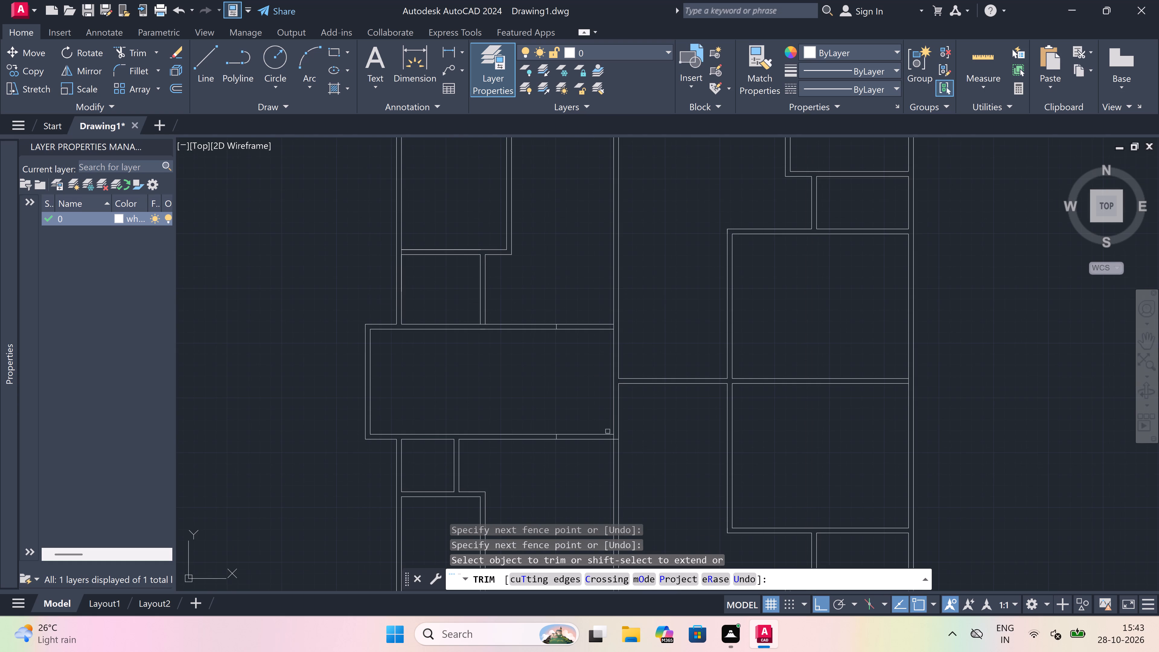
{"action": "scroll", "coordinate": [616, 451], "scroll_direction": "up", "scroll_amount": 3}
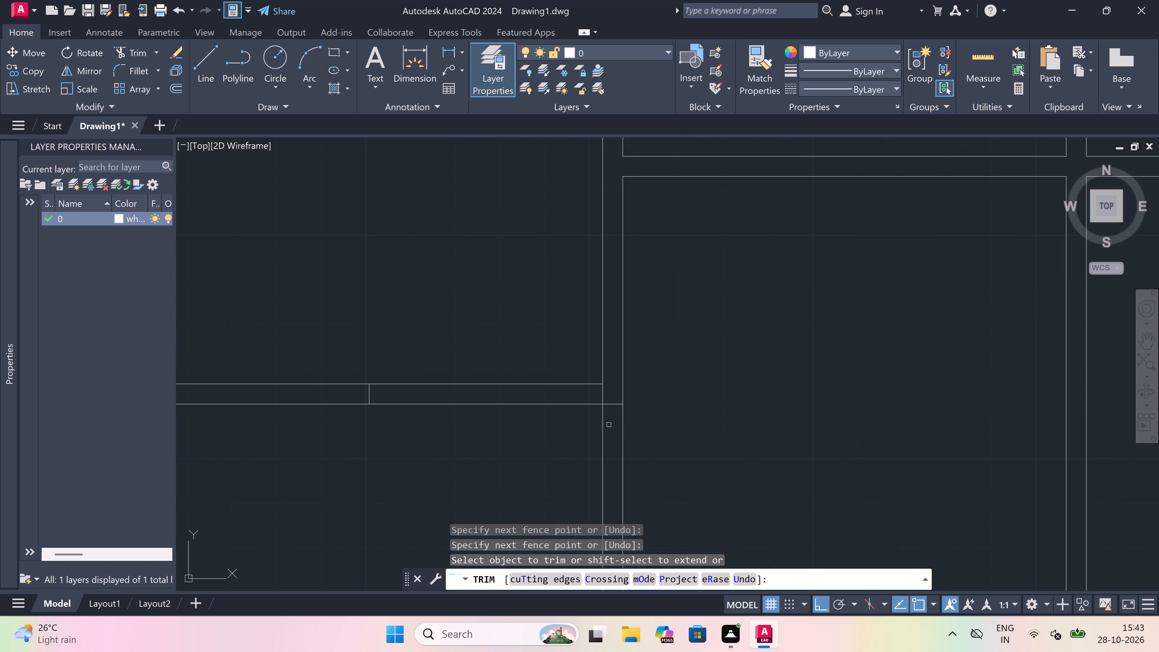
{"action": "scroll", "coordinate": [611, 402], "scroll_direction": "up", "scroll_amount": 2}
{"action": "left_click", "coordinate": [611, 402]}
{"action": "left_click_drag", "start_coordinate": [611, 422], "coordinate": [611, 419]}
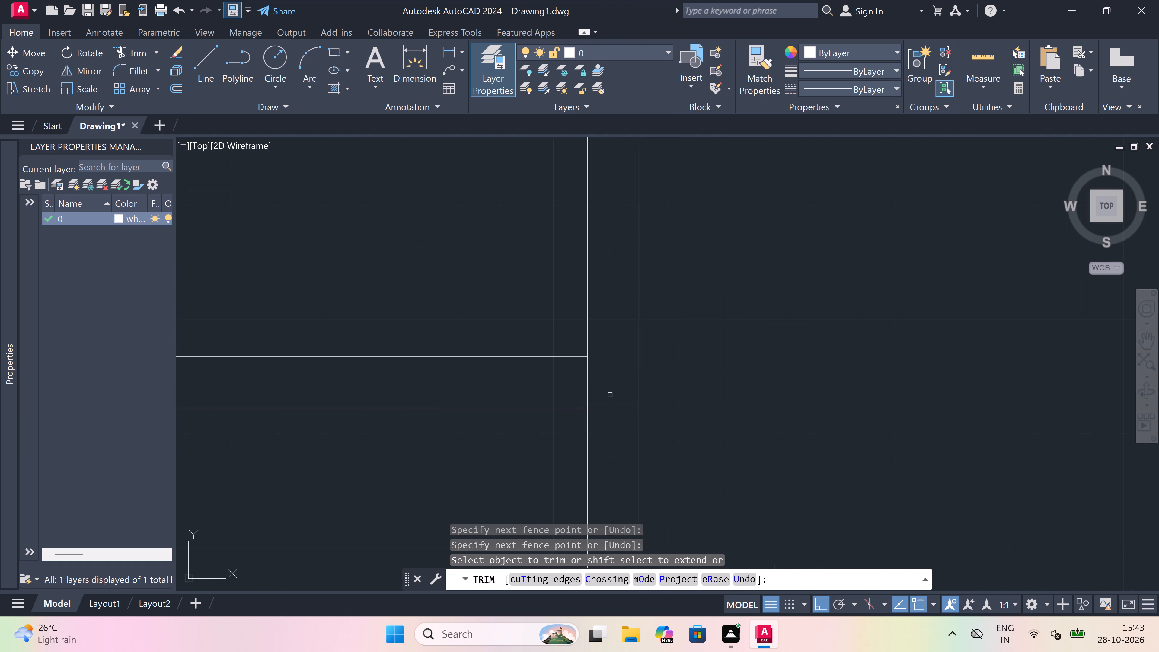
{"action": "left_click", "coordinate": [608, 385]}
{"action": "scroll", "coordinate": [608, 385], "scroll_direction": "down", "scroll_amount": 4}
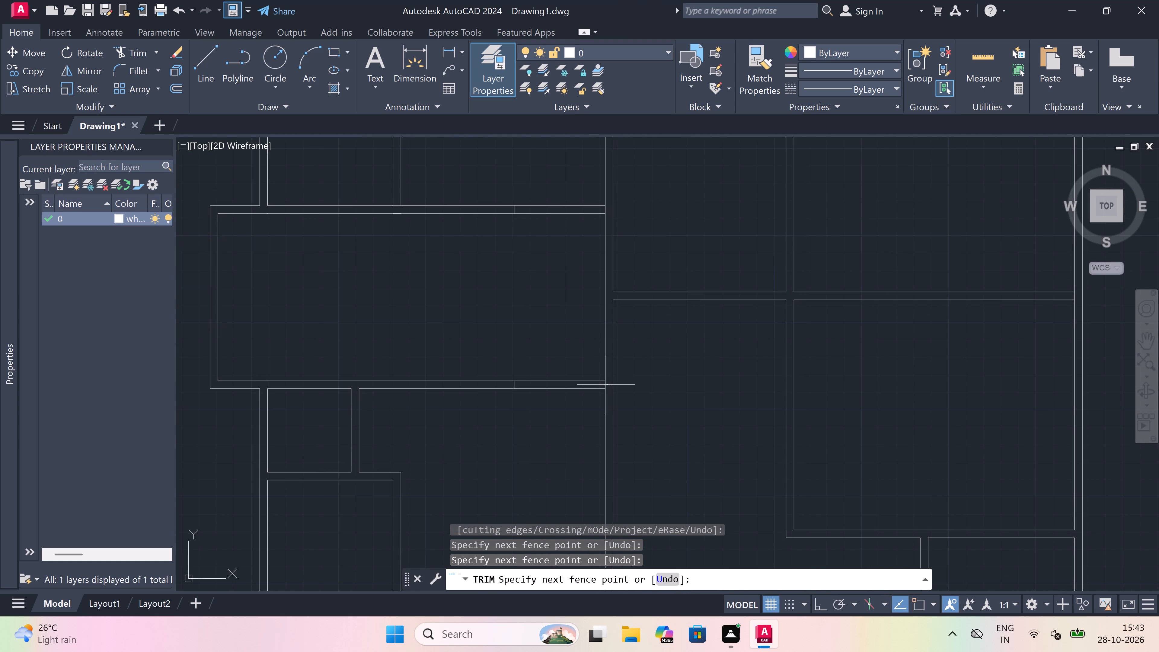
{"action": "scroll", "coordinate": [536, 384], "scroll_direction": "up", "scroll_amount": 4}
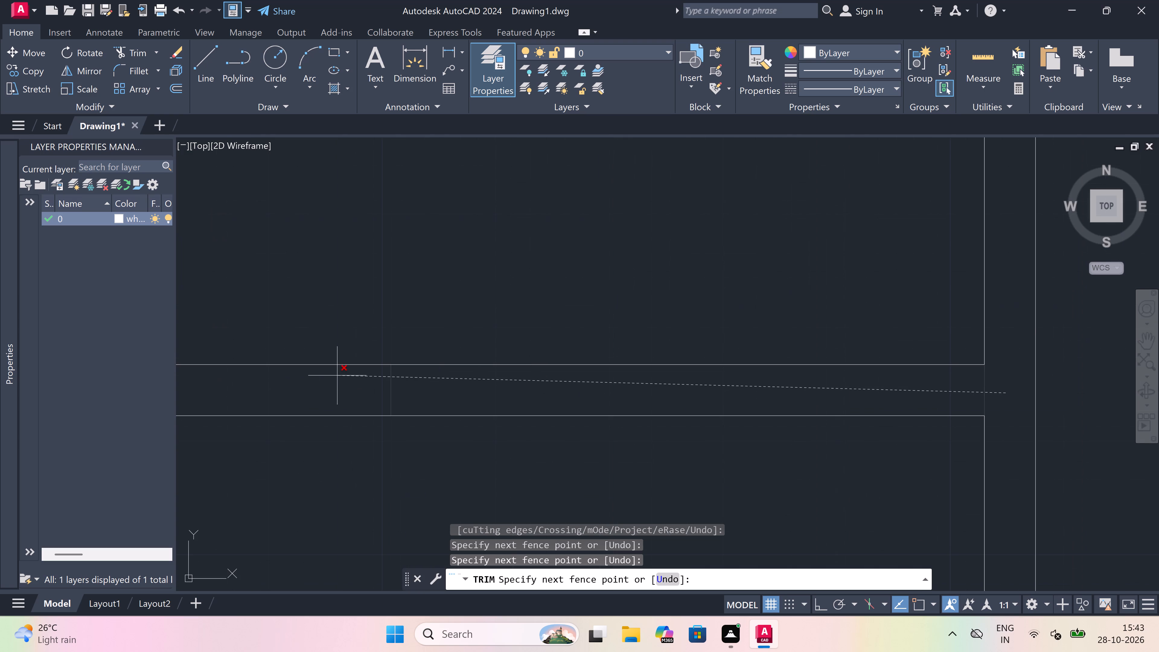
{"action": "left_click", "coordinate": [347, 391]}
Trim the leftover stub and crossing line where the protruding room's extended top wall joins the central vertical wall.
{"action": "scroll", "coordinate": [460, 411], "scroll_direction": "down", "scroll_amount": 3}
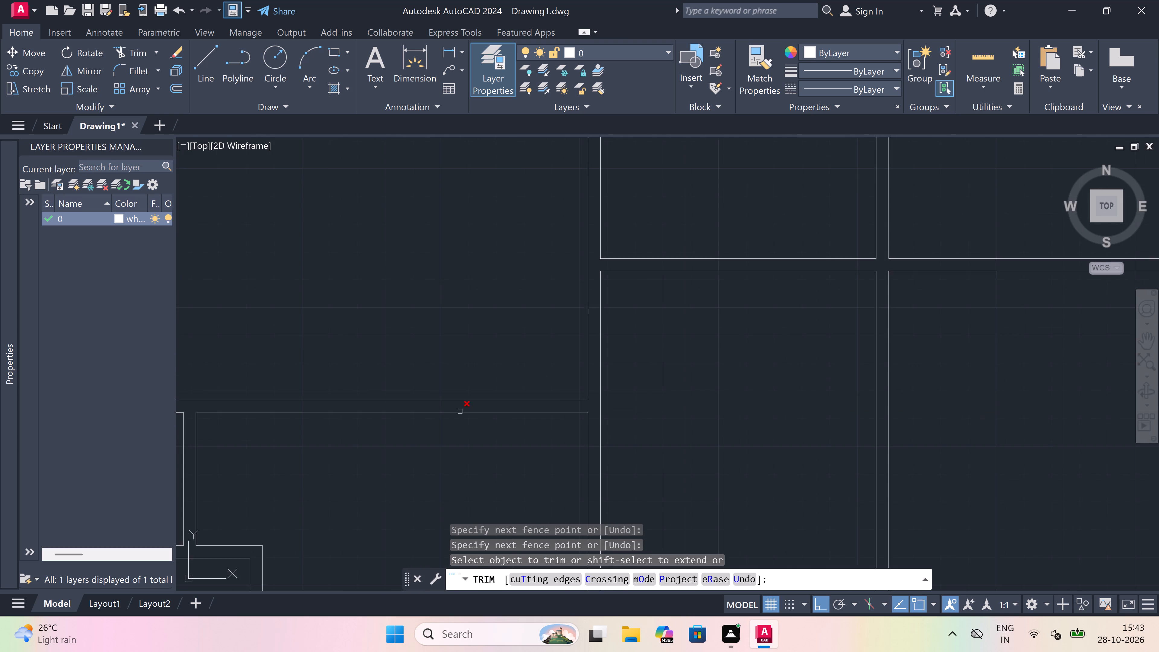
{"action": "scroll", "coordinate": [460, 411], "scroll_direction": "down", "scroll_amount": 3}
{"action": "scroll", "coordinate": [454, 343], "scroll_direction": "up", "scroll_amount": 3}
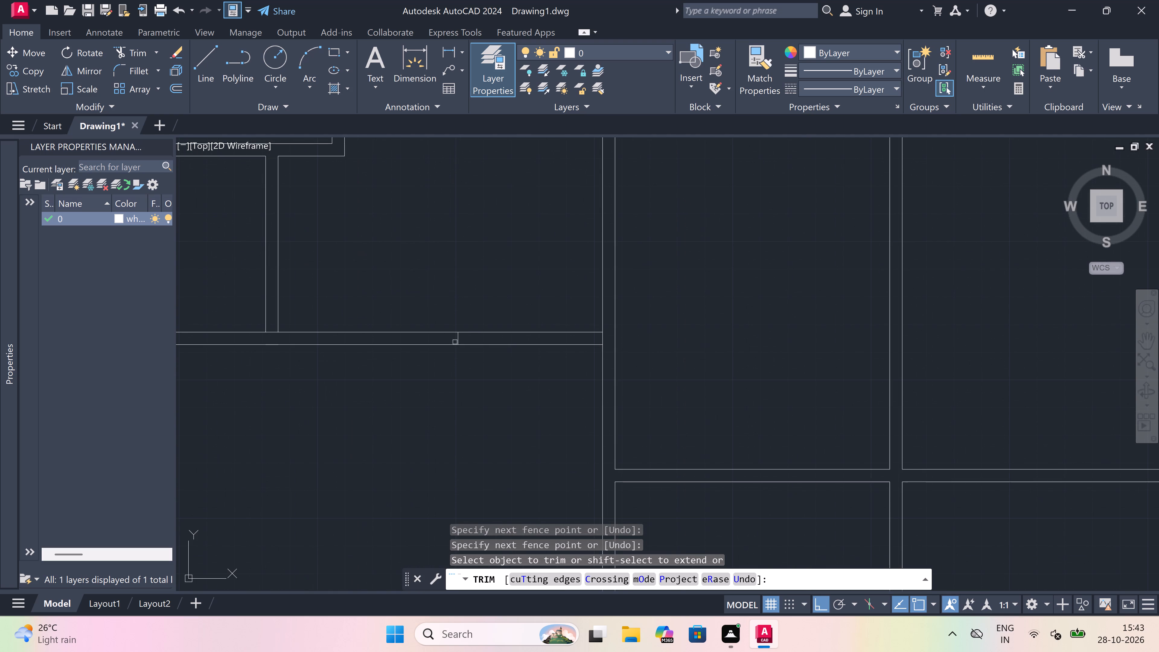
{"action": "scroll", "coordinate": [448, 340], "scroll_direction": "up", "scroll_amount": 2}
{"action": "left_click", "coordinate": [448, 340]}
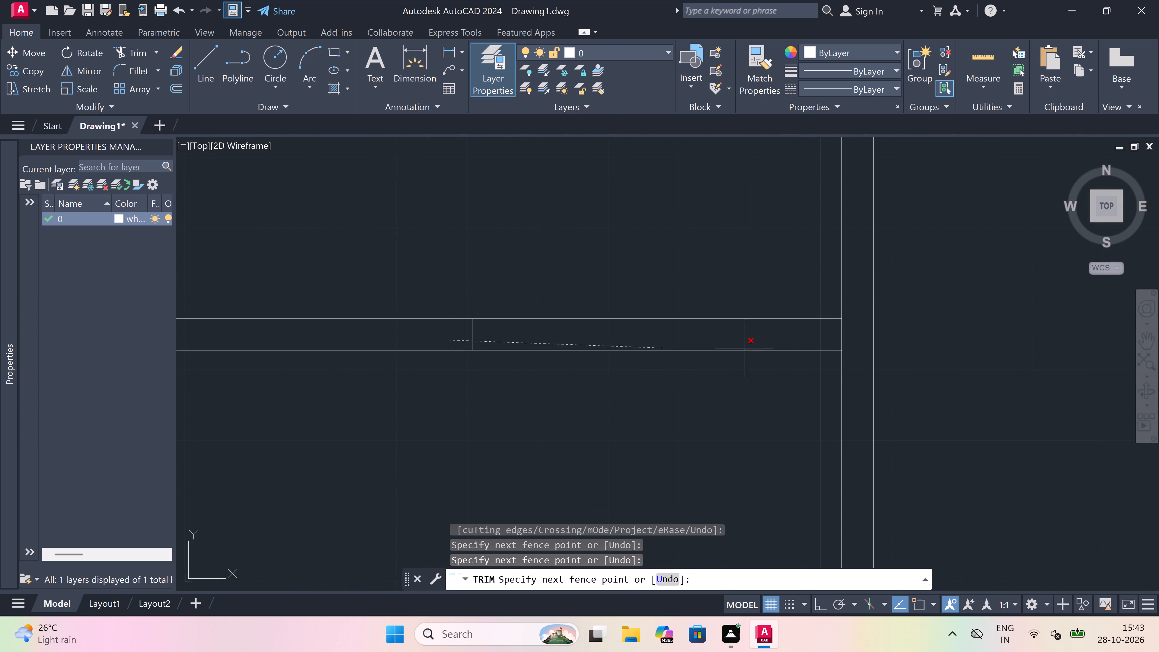
{"action": "left_click", "coordinate": [845, 342]}
{"action": "scroll", "coordinate": [616, 342], "scroll_direction": "down", "scroll_amount": 3}
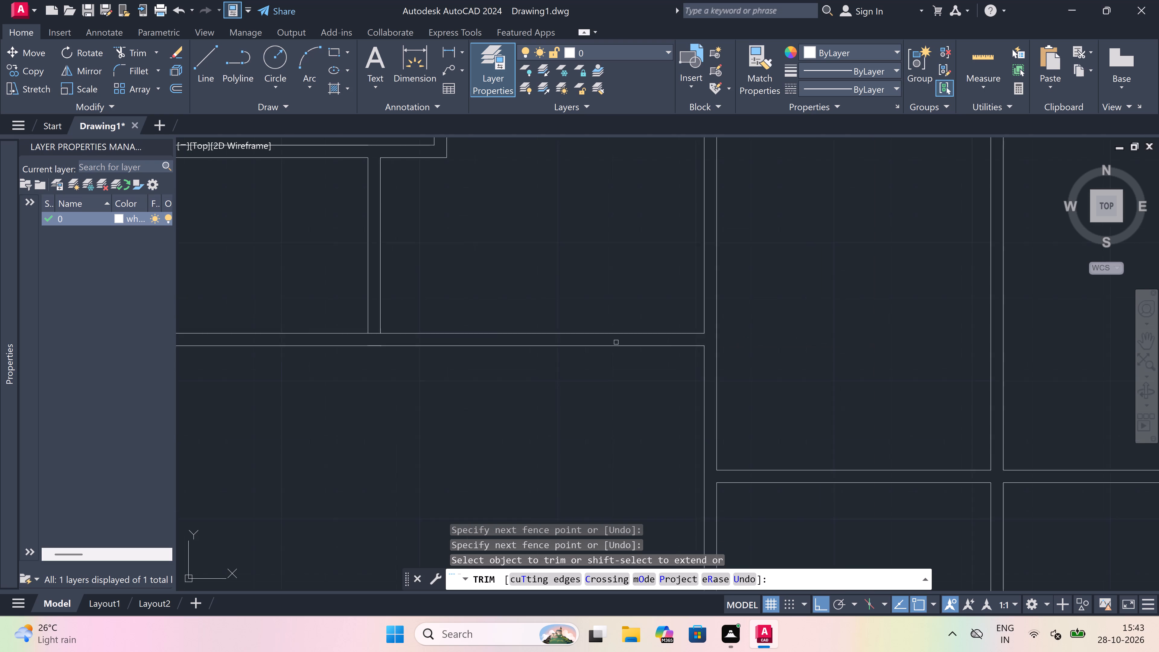
{"action": "scroll", "coordinate": [616, 342], "scroll_direction": "down", "scroll_amount": 2}
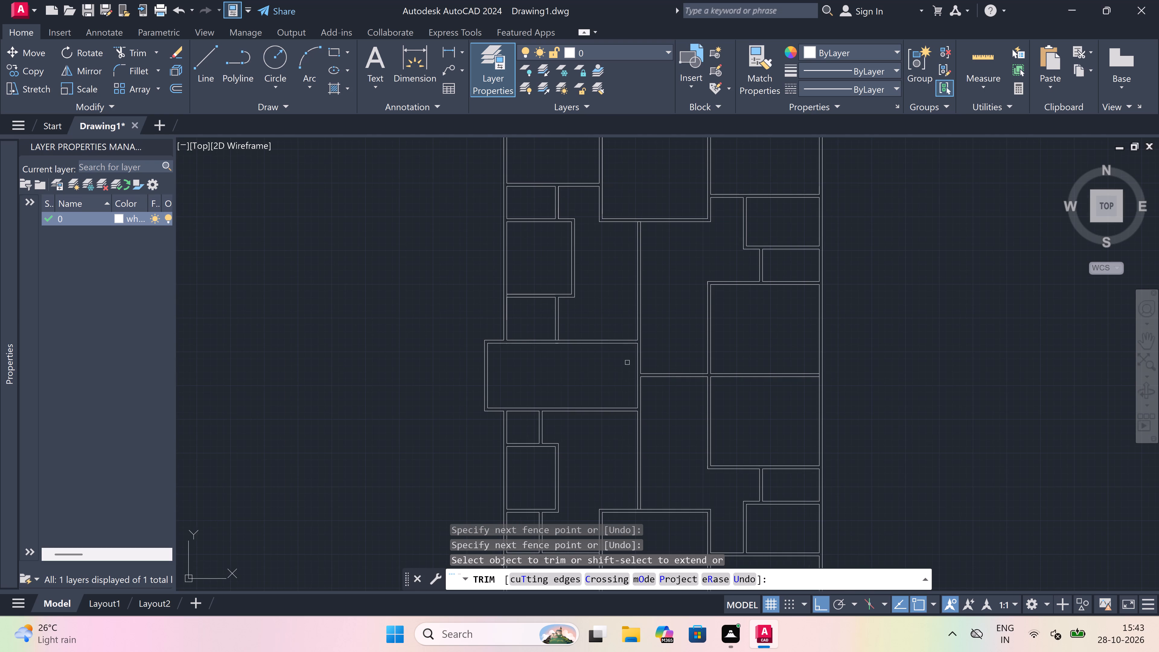
{"action": "key", "text": "Escape"}
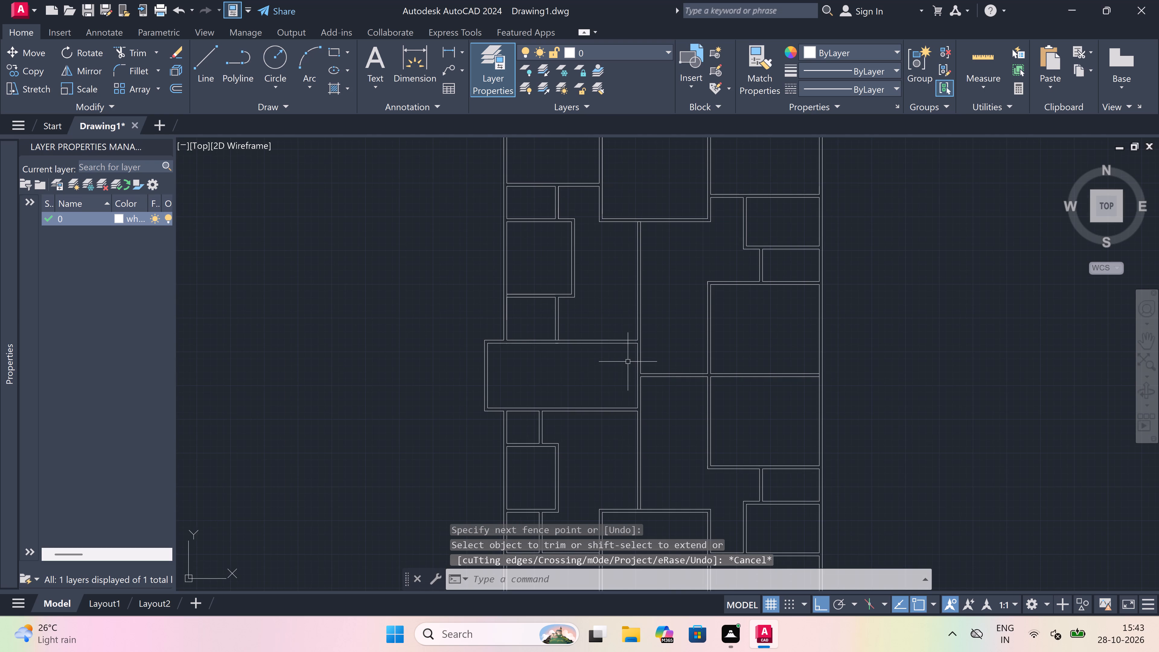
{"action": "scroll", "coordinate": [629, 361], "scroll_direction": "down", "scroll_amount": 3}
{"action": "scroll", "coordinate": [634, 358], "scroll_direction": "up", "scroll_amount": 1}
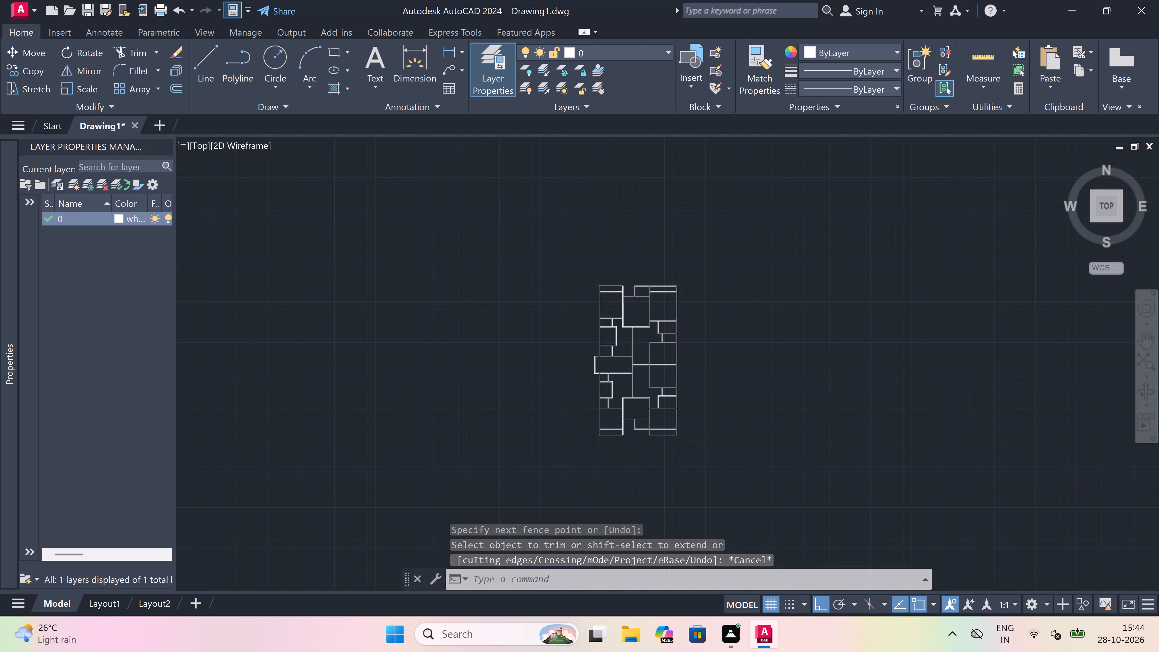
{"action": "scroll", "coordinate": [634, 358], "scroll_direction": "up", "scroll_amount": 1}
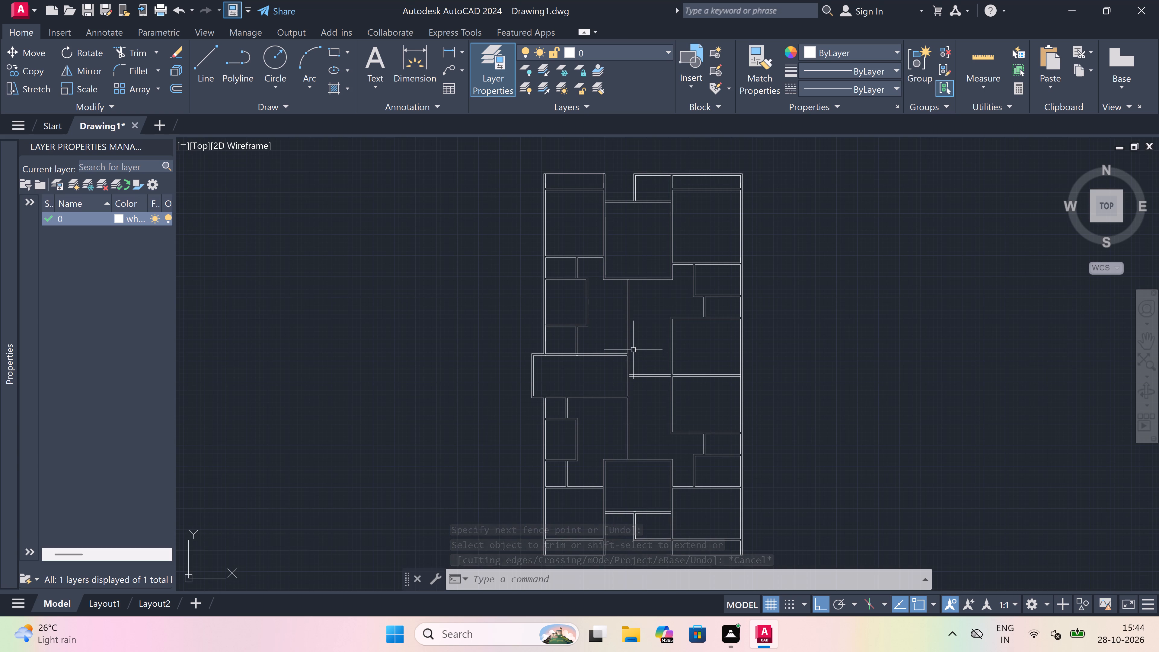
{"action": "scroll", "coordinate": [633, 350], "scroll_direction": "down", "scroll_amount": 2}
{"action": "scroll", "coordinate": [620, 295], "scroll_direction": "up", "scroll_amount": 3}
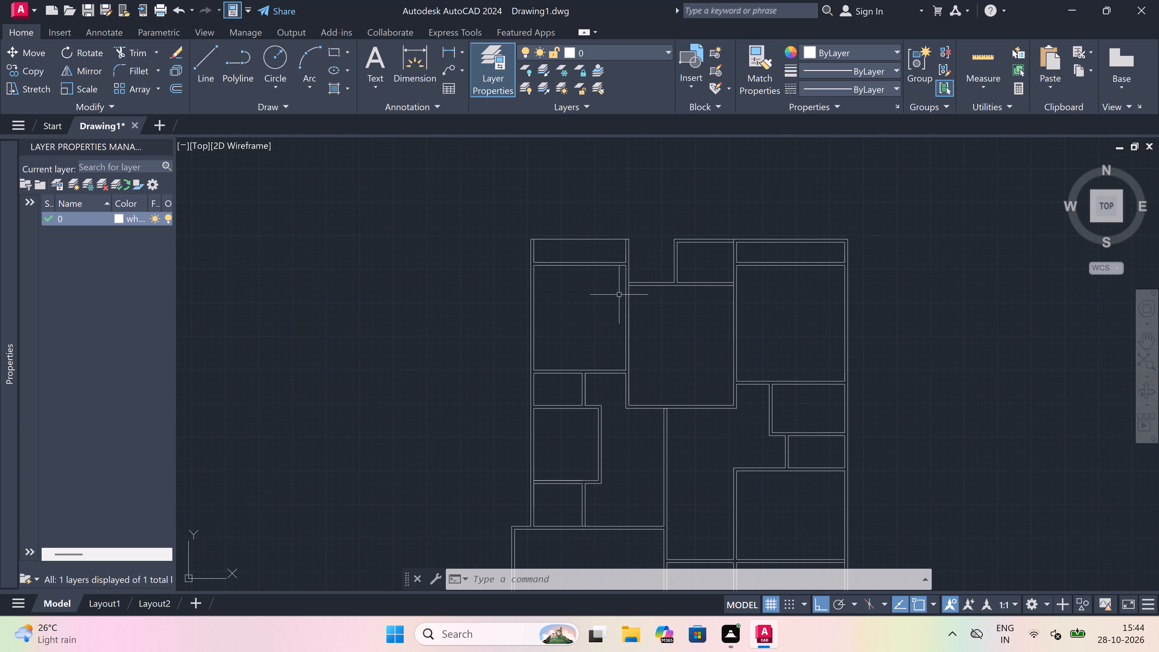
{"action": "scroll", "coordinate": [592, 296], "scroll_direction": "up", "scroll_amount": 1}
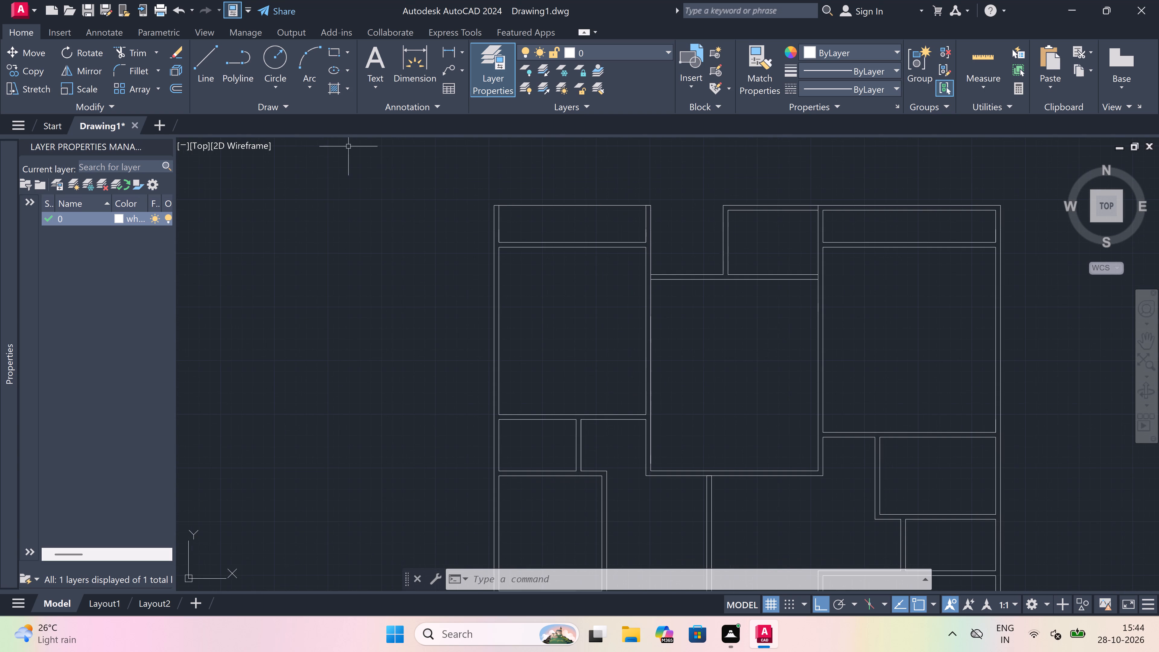
Create a new layer named line1.
{"action": "right_click", "coordinate": [84, 331]}
{"action": "left_click", "coordinate": [120, 297]}
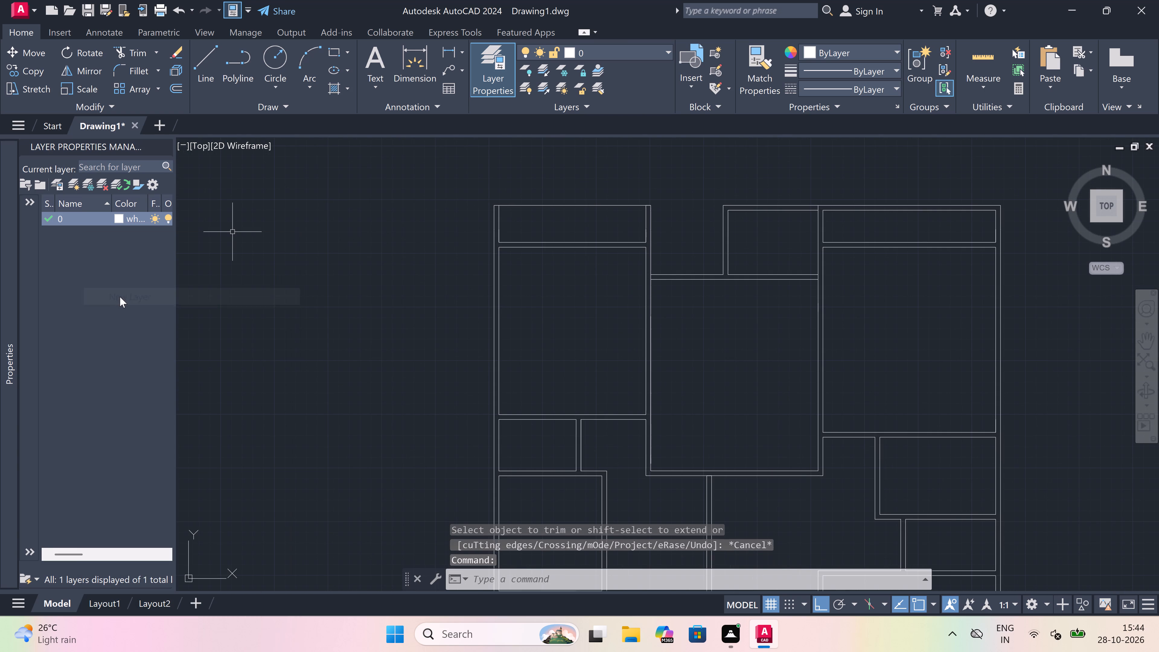
{"action": "key", "text": "BackSpace"}
{"action": "type", "text": "lin"}
{"action": "type", "text": "e1"}
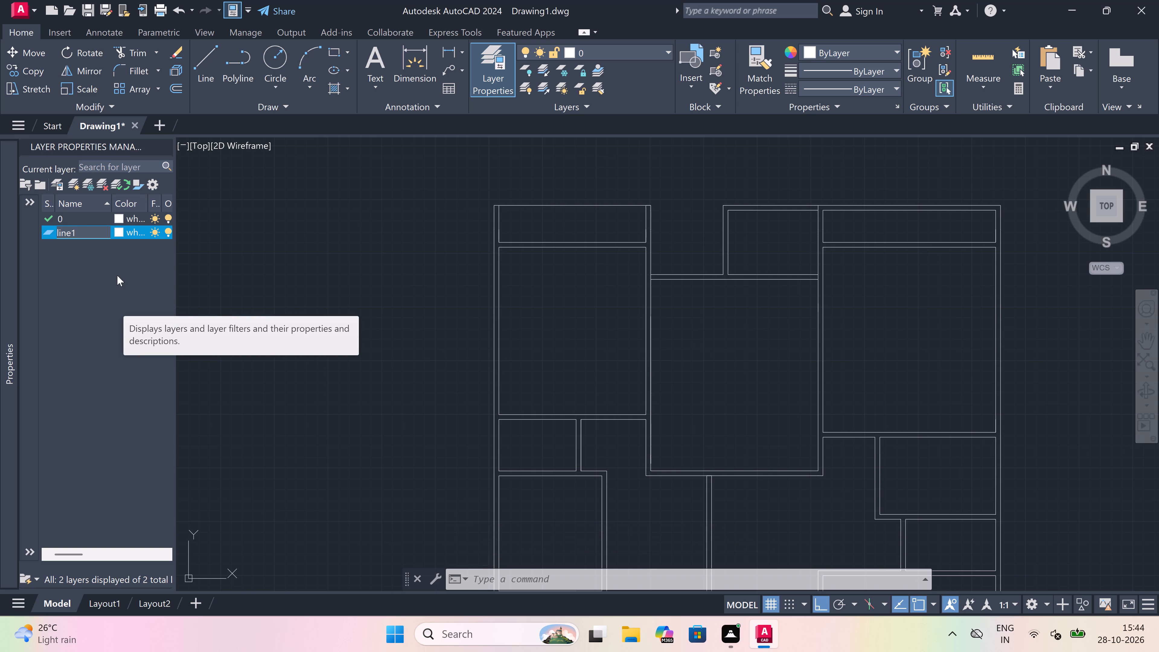
Set the line1 layer's colour to index colour 11.
{"action": "left_click", "coordinate": [120, 235]}
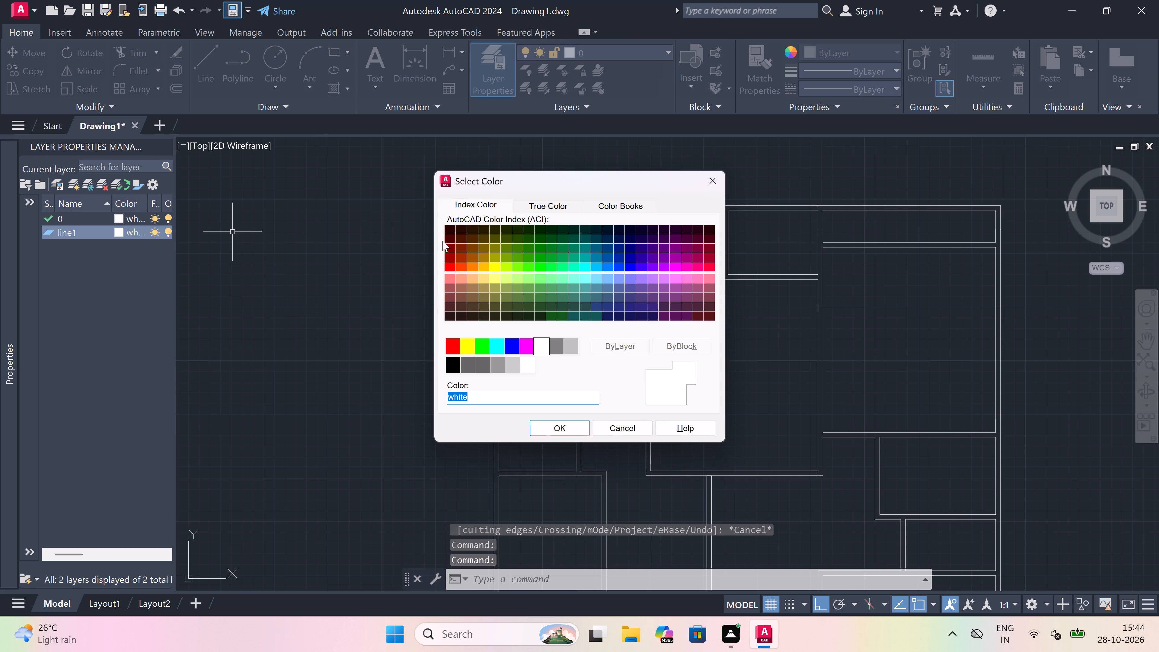
{"action": "left_click", "coordinate": [453, 278]}
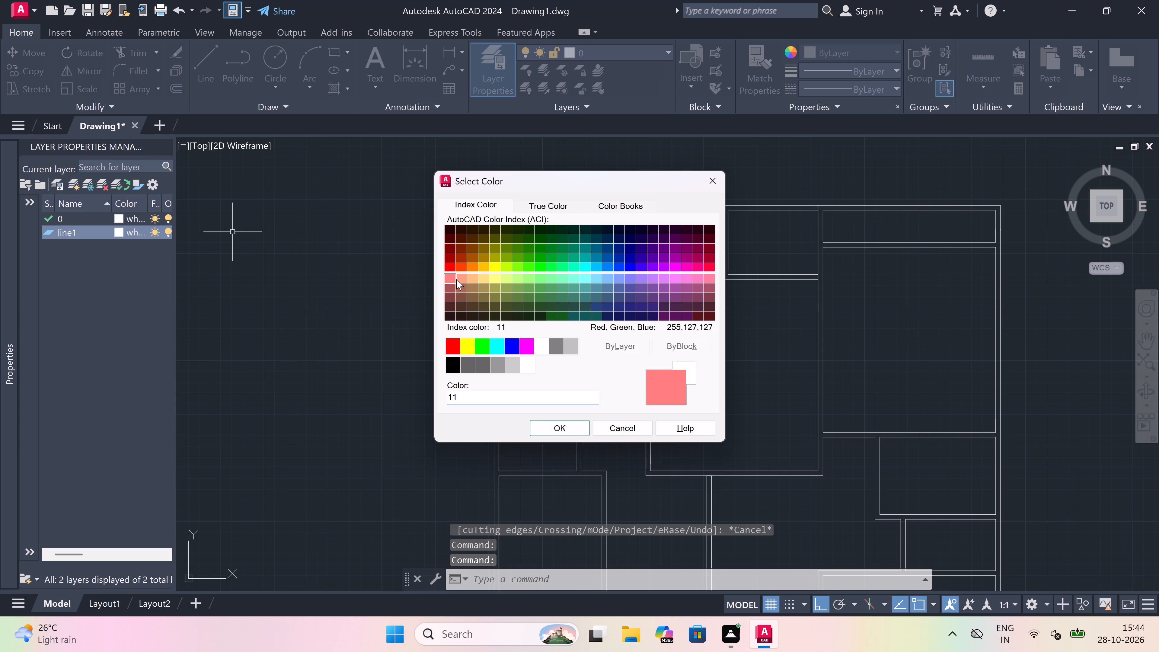
{"action": "left_click", "coordinate": [566, 423]}
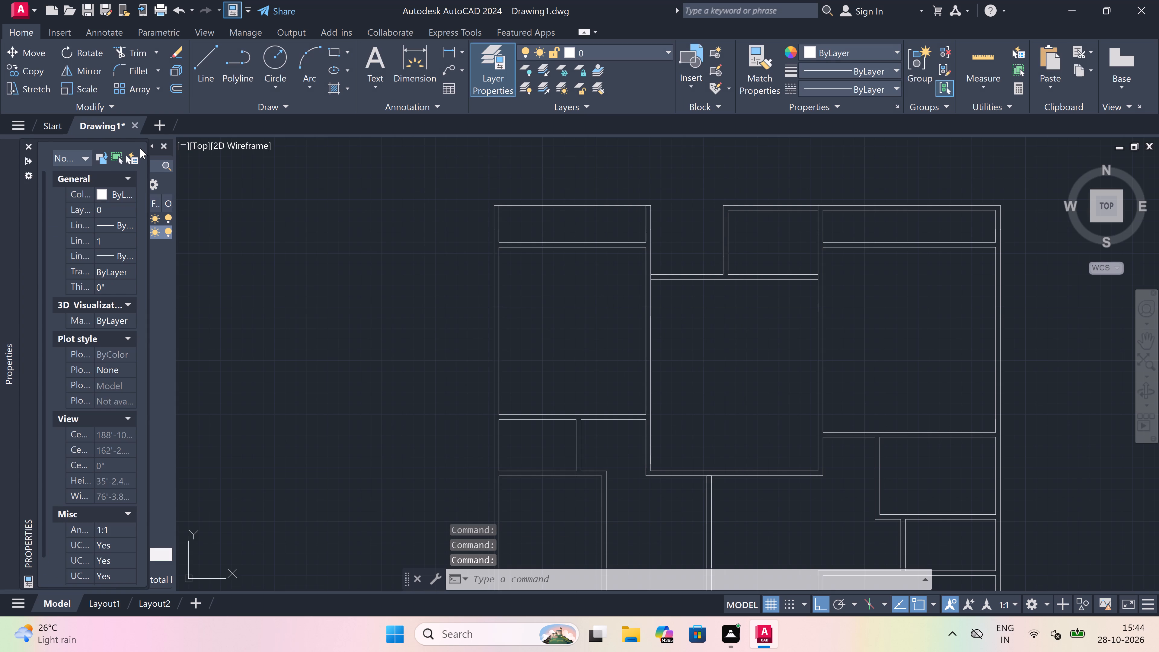
Close the Properties palette that covers the layer list.
{"action": "left_click", "coordinate": [29, 146]}
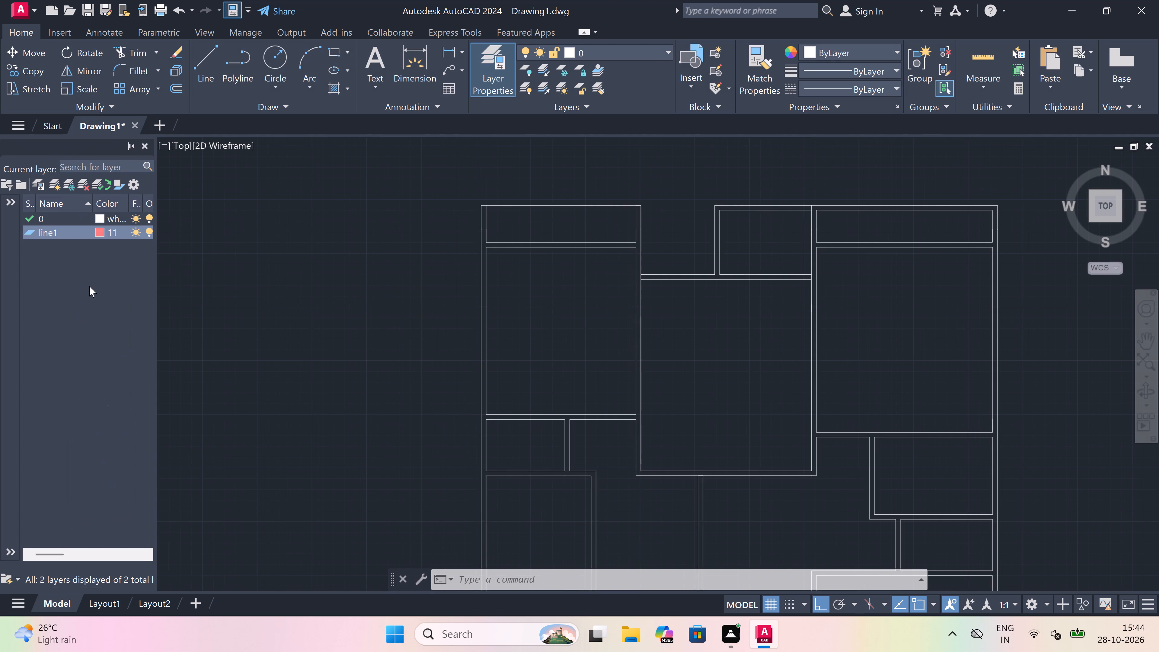
Create a new layer named line2 and give it index colour 81.
{"action": "right_click", "coordinate": [82, 288]}
{"action": "left_click", "coordinate": [125, 291]}
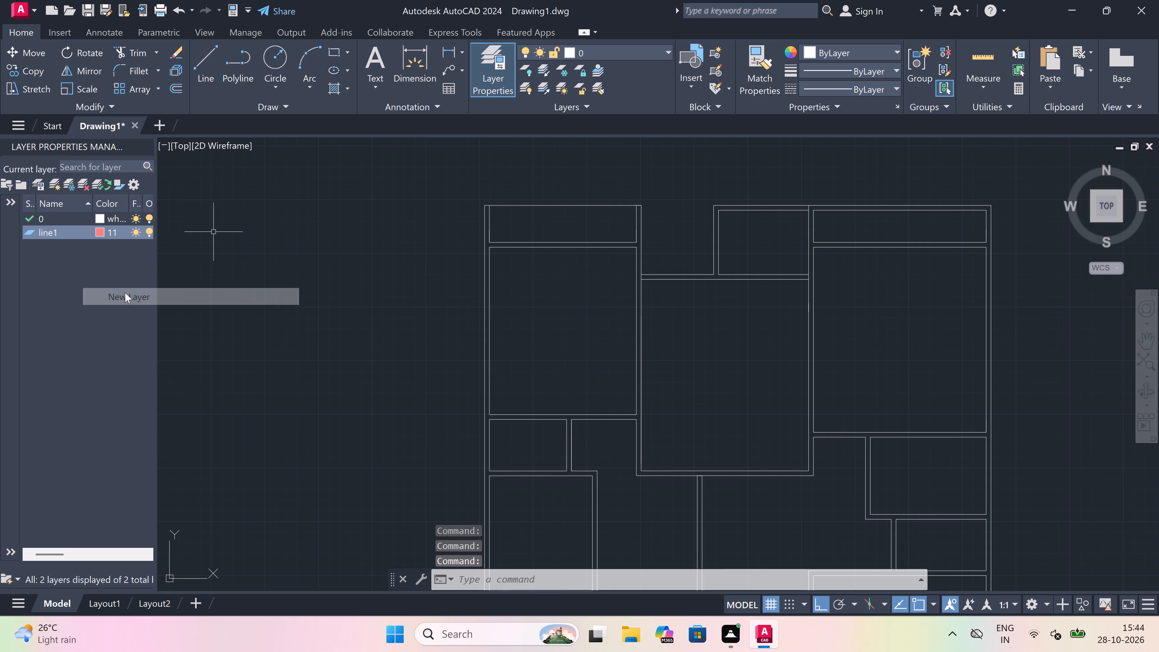
{"action": "key", "text": "BackSpace"}
{"action": "type", "text": "line2"}
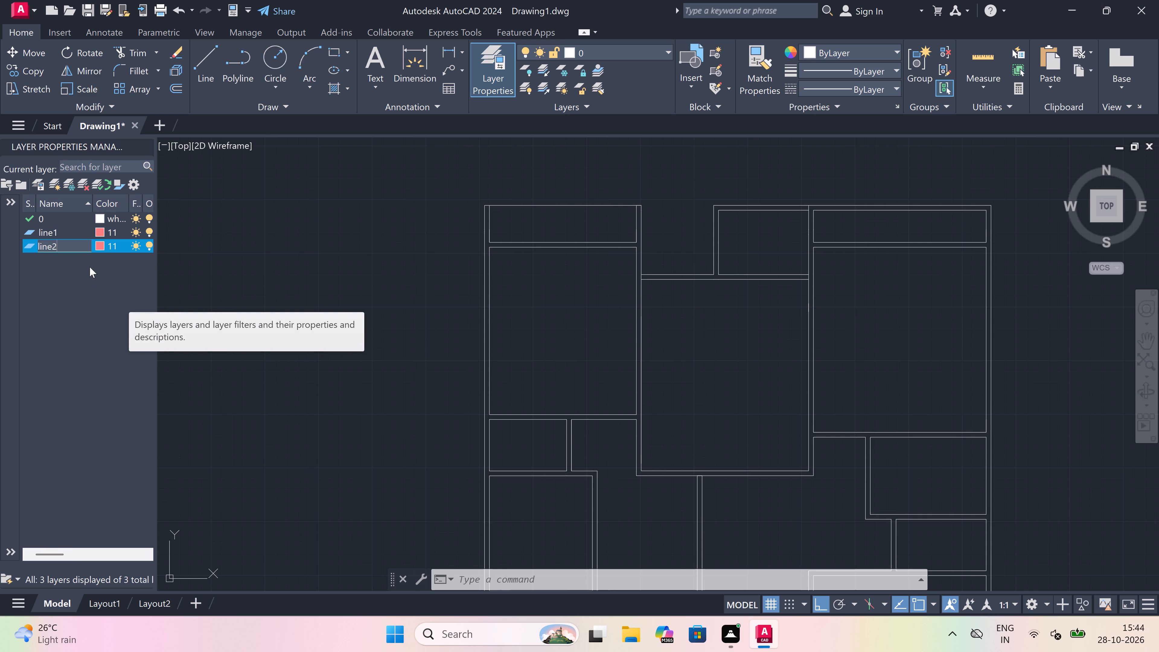
{"action": "left_click", "coordinate": [97, 245]}
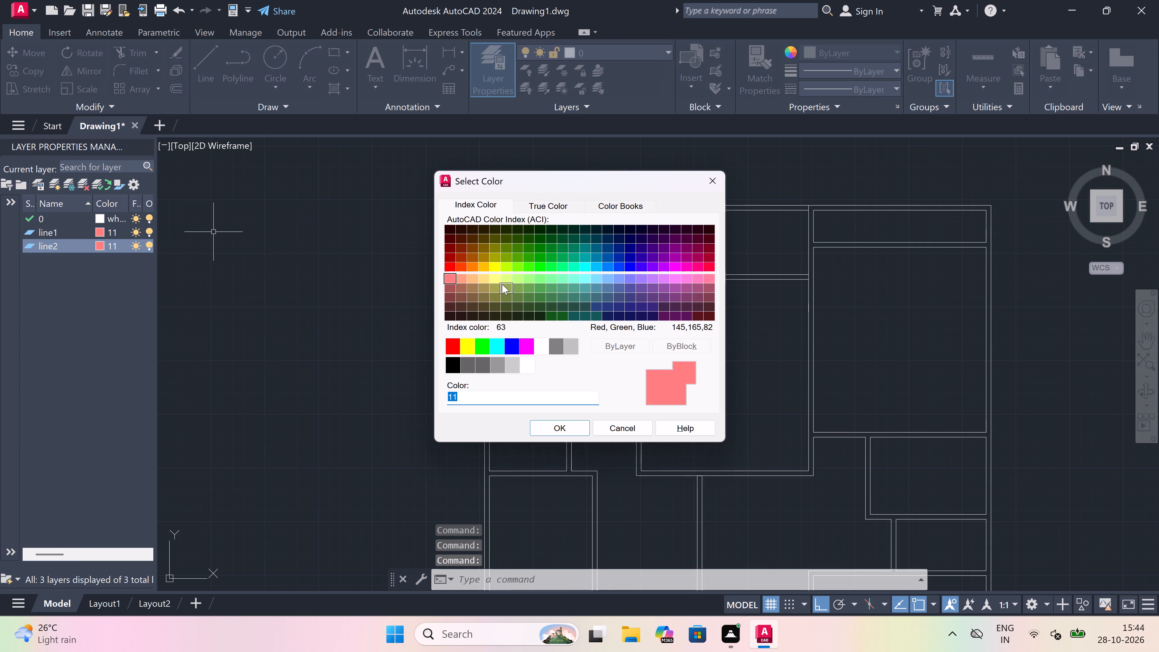
{"action": "left_click", "coordinate": [520, 278]}
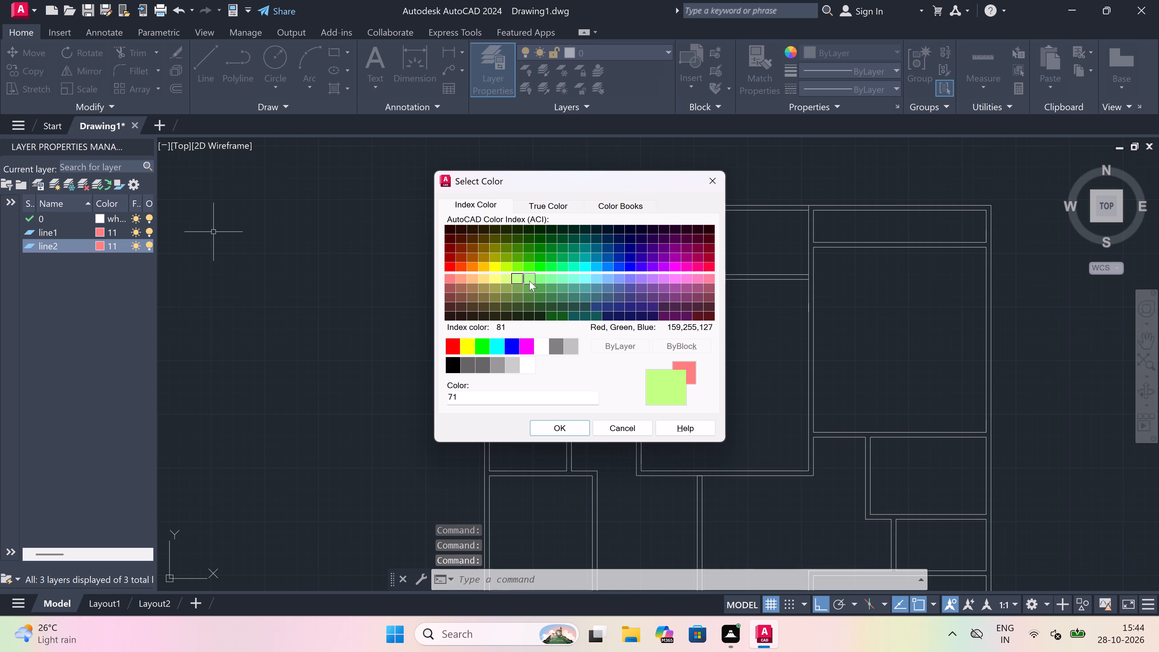
{"action": "left_click", "coordinate": [530, 277]}
{"action": "left_click_drag", "start_coordinate": [566, 428], "coordinate": [555, 431]}
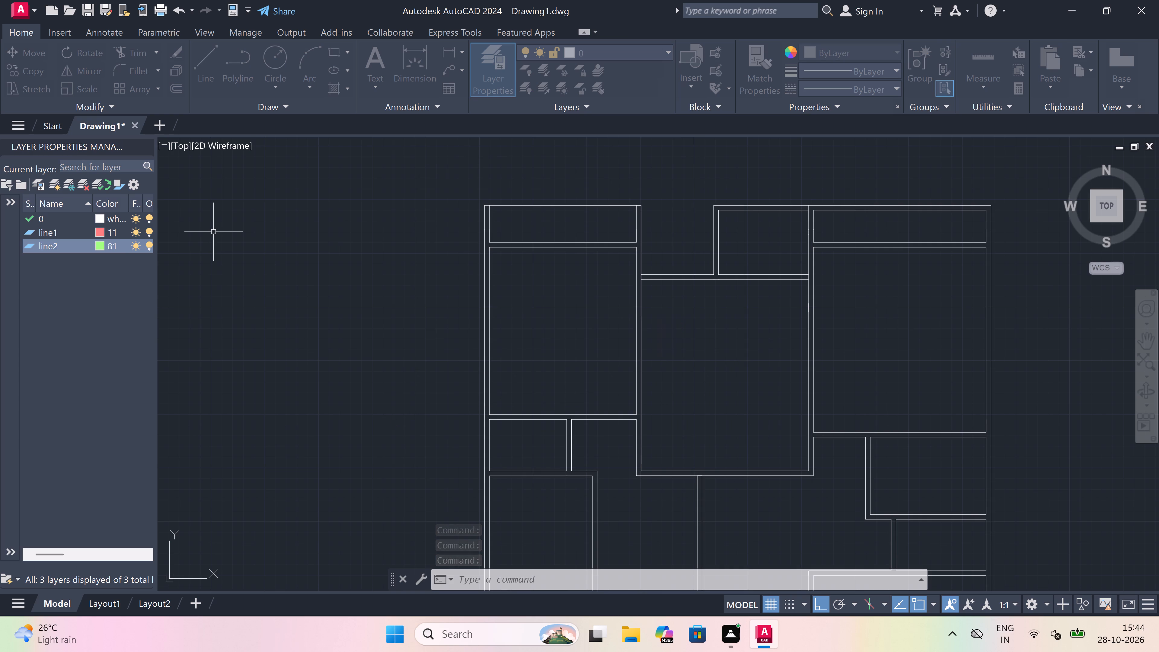
Create a new layer named line3 and give it index colour 141.
{"action": "right_click", "coordinate": [98, 300]}
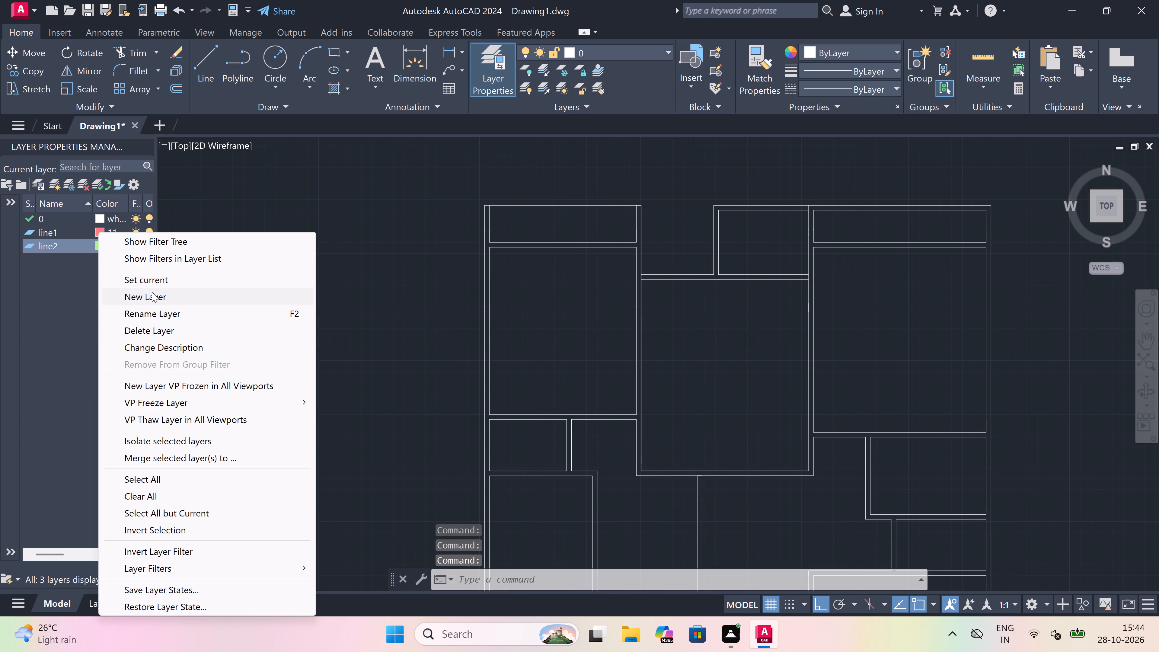
{"action": "left_click", "coordinate": [152, 291]}
{"action": "key", "text": "BackSpace"}
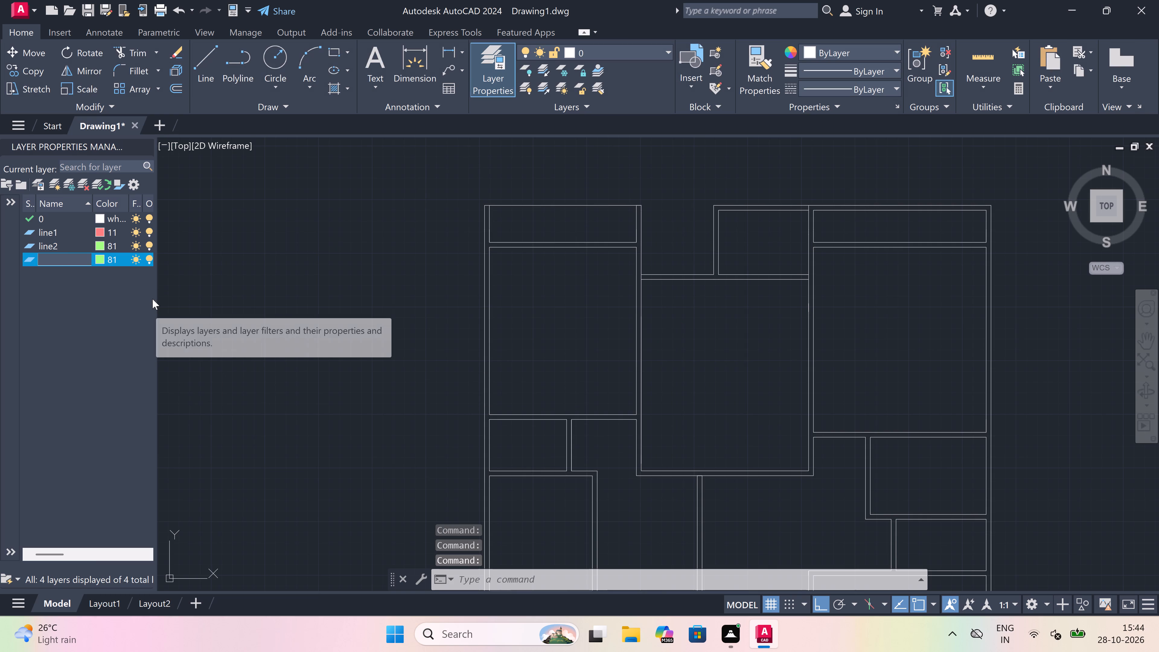
{"action": "type", "text": "lin"}
{"action": "type", "text": "e3"}
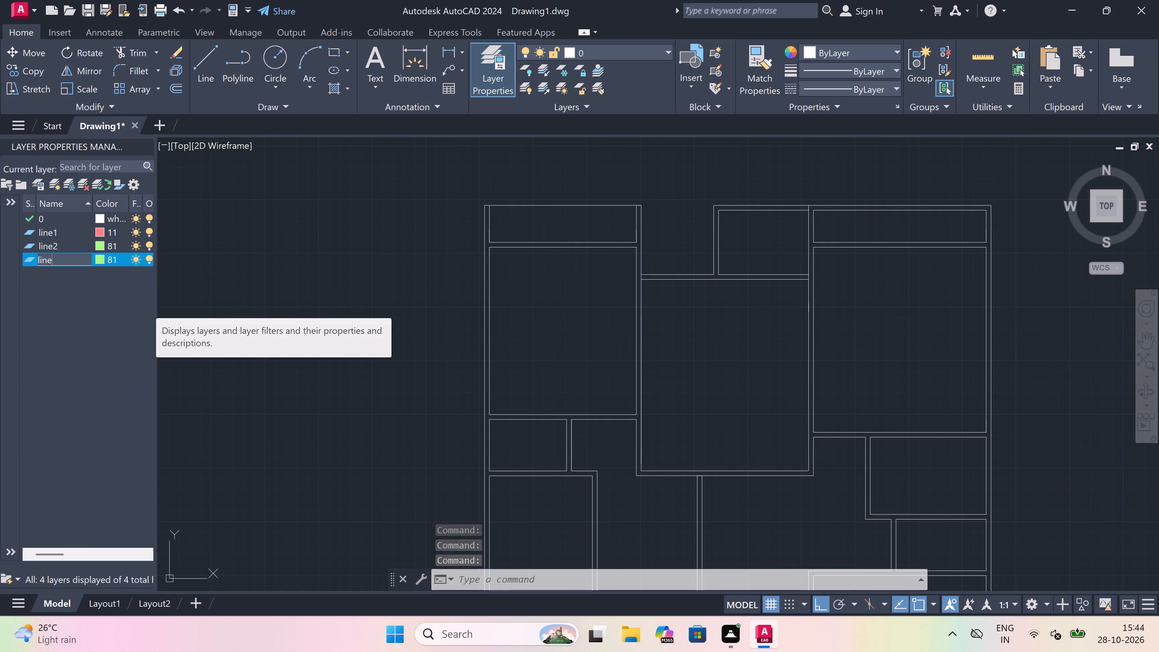
{"action": "left_click", "coordinate": [100, 261]}
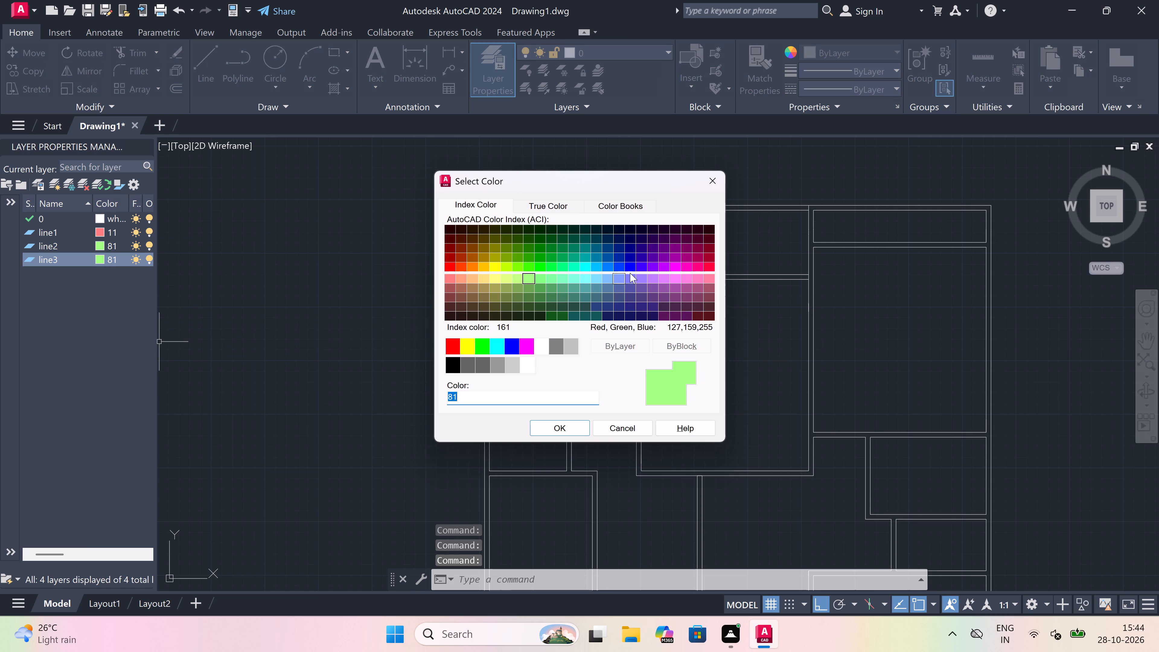
{"action": "left_click", "coordinate": [598, 275]}
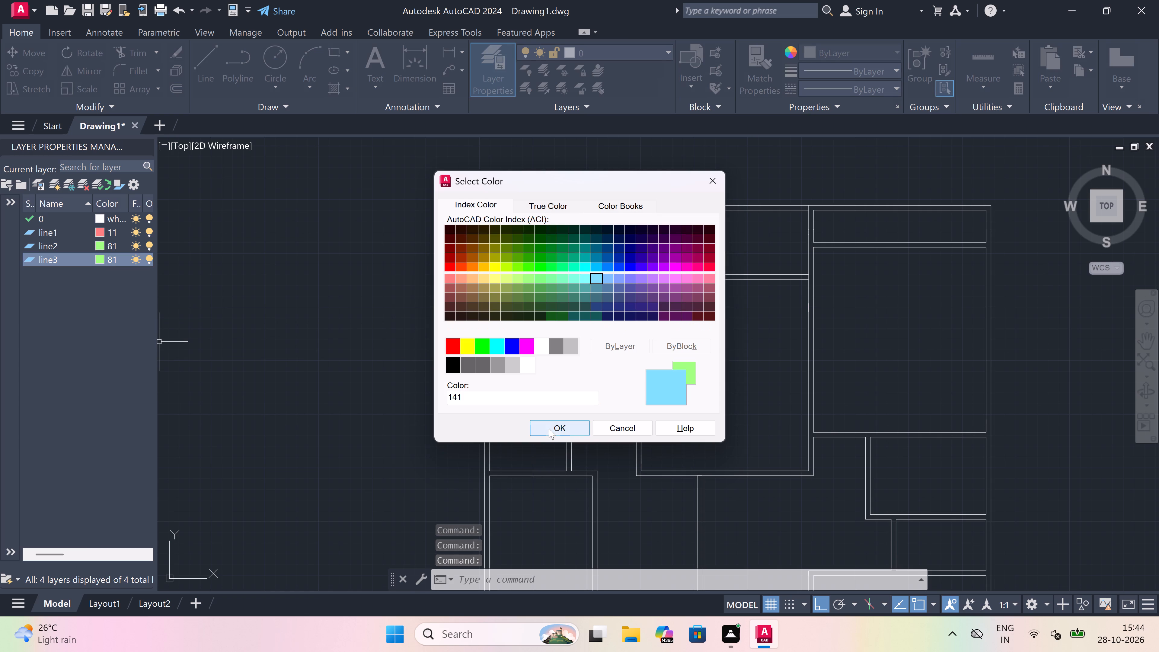
{"action": "left_click", "coordinate": [549, 428]}
Create a new layer named line4 and give it index colour 191.
{"action": "right_click", "coordinate": [110, 358]}
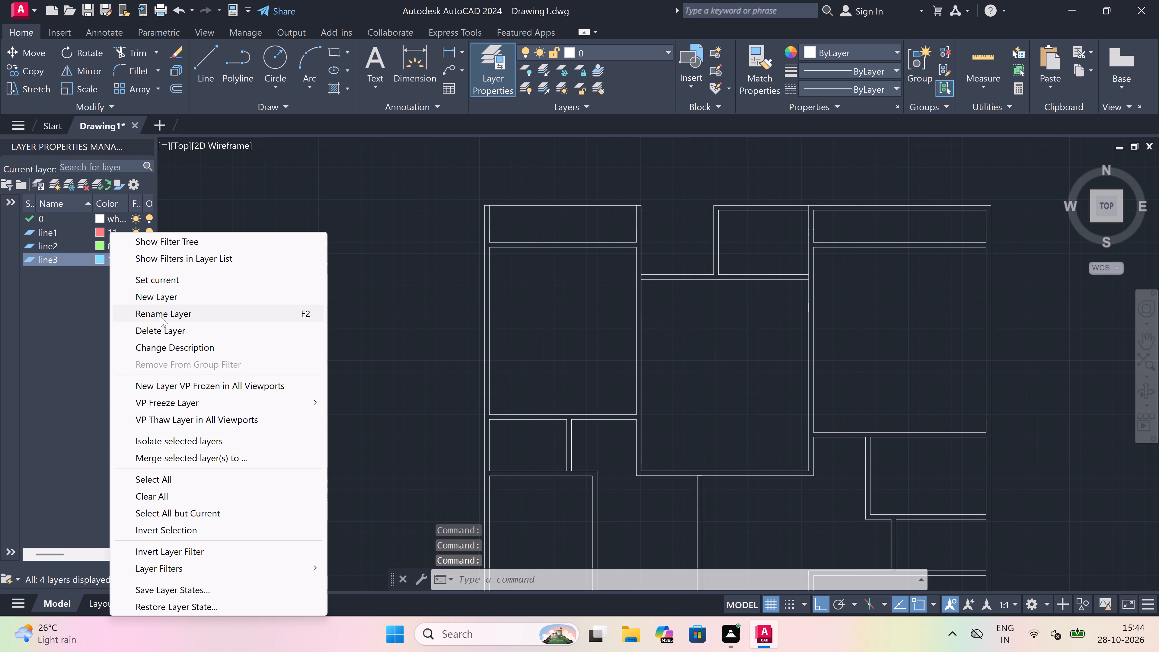
{"action": "left_click", "coordinate": [161, 299]}
{"action": "key", "text": "BackSpace"}
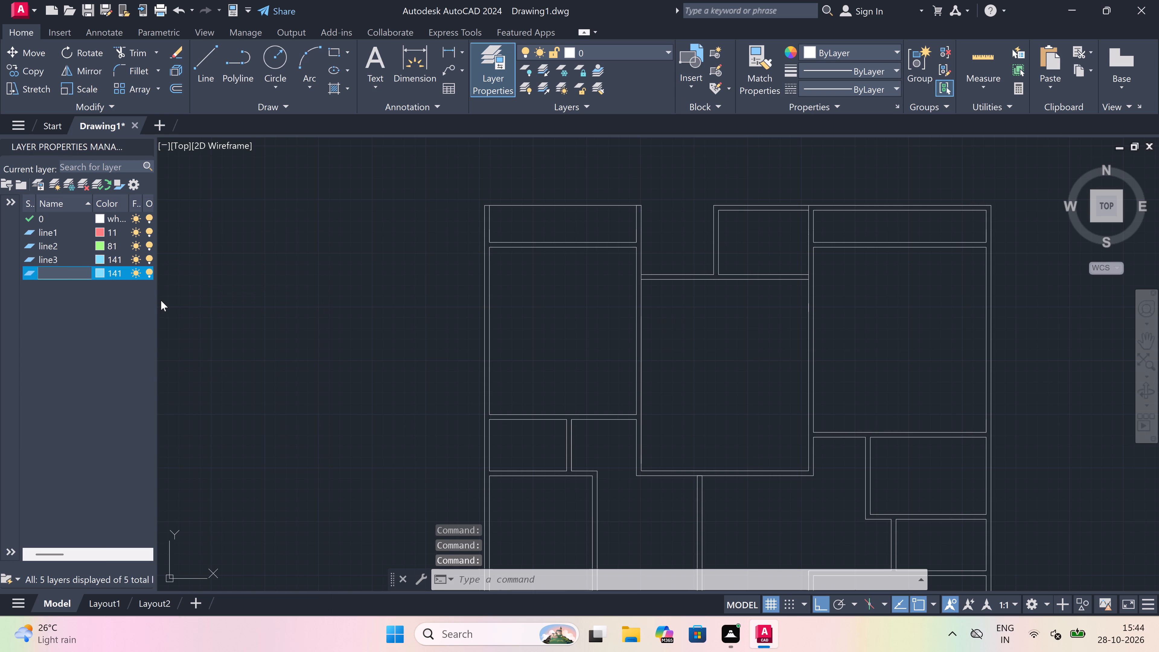
{"action": "type", "text": "line4"}
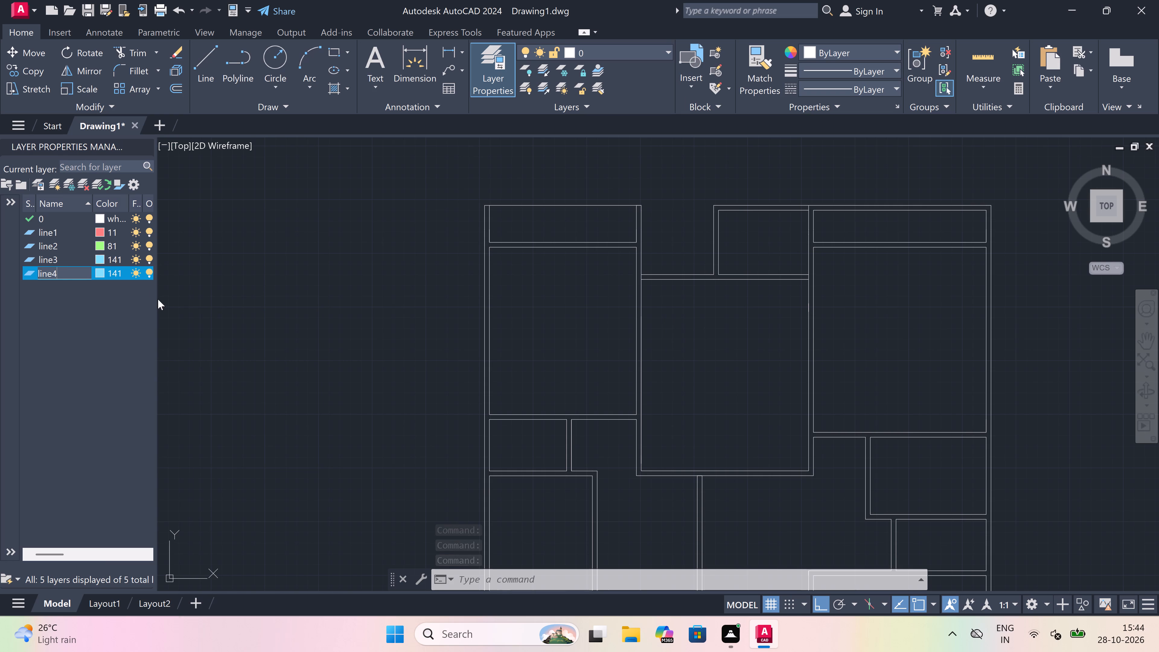
{"action": "left_click", "coordinate": [101, 272]}
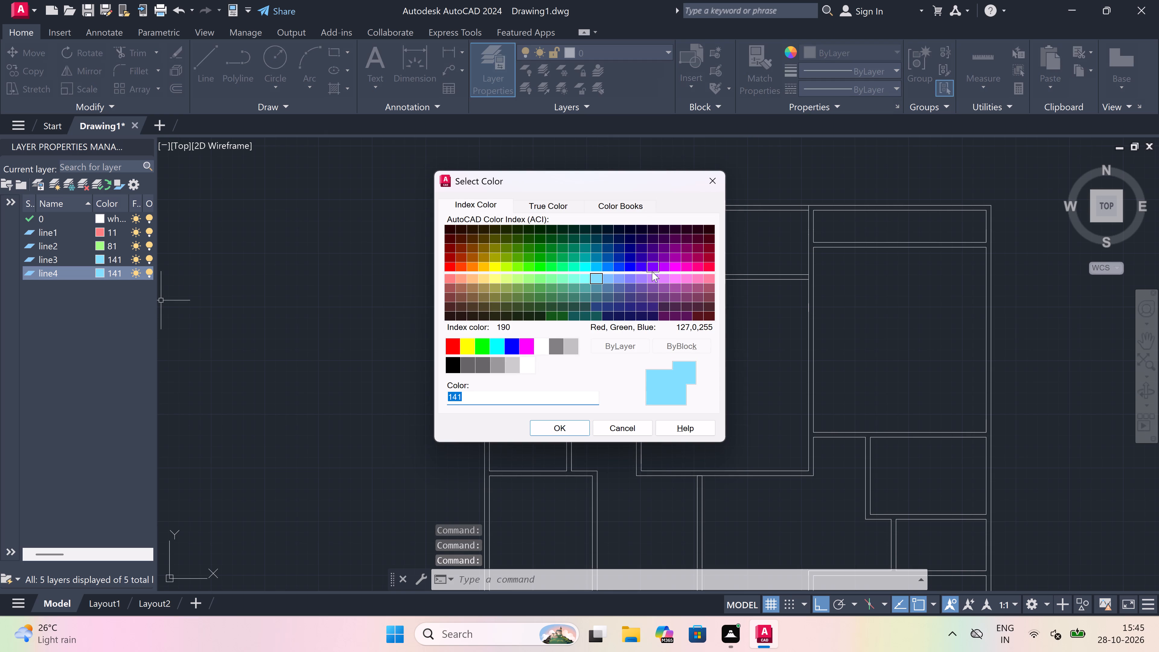
{"action": "left_click", "coordinate": [653, 276]}
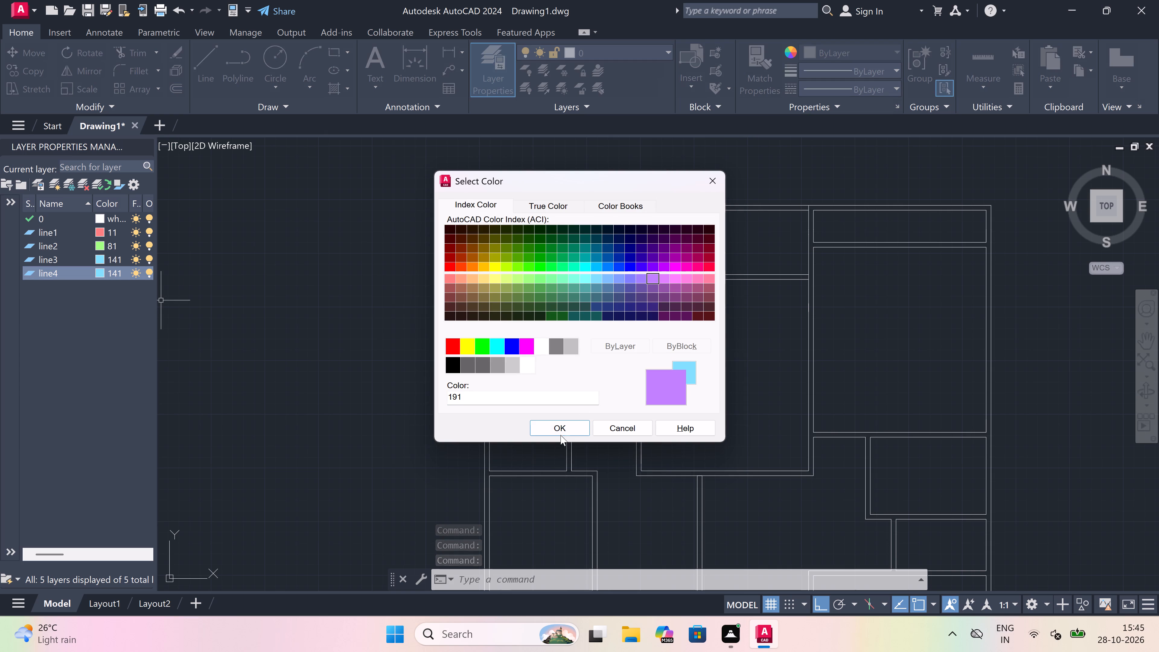
{"action": "left_click_drag", "start_coordinate": [560, 429], "coordinate": [555, 429]}
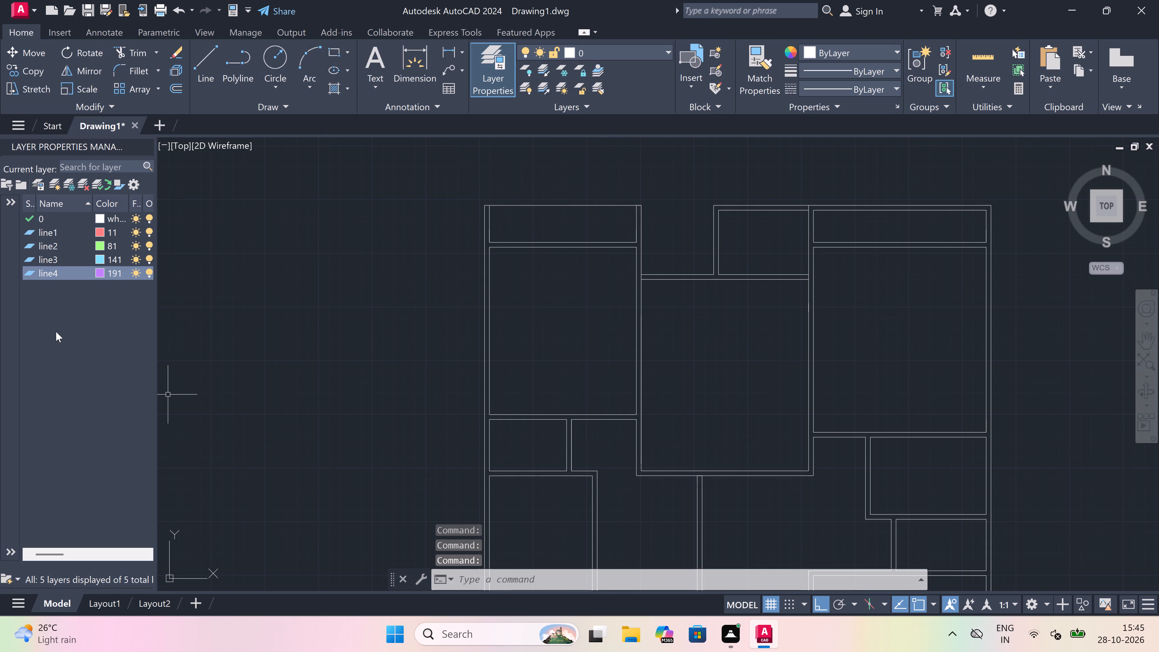
Create a new layer named line5.
{"action": "right_click", "coordinate": [54, 332]}
{"action": "left_click", "coordinate": [144, 299]}
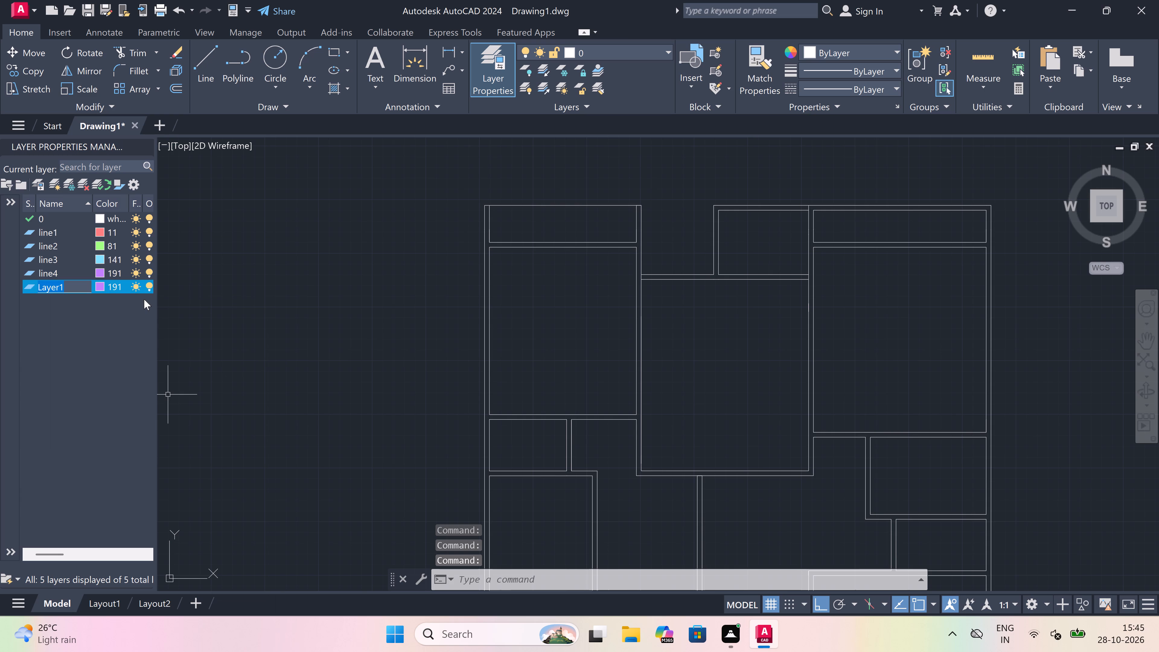
{"action": "key", "text": "BackSpace"}
{"action": "type", "text": "lin"}
{"action": "key", "text": "e"}
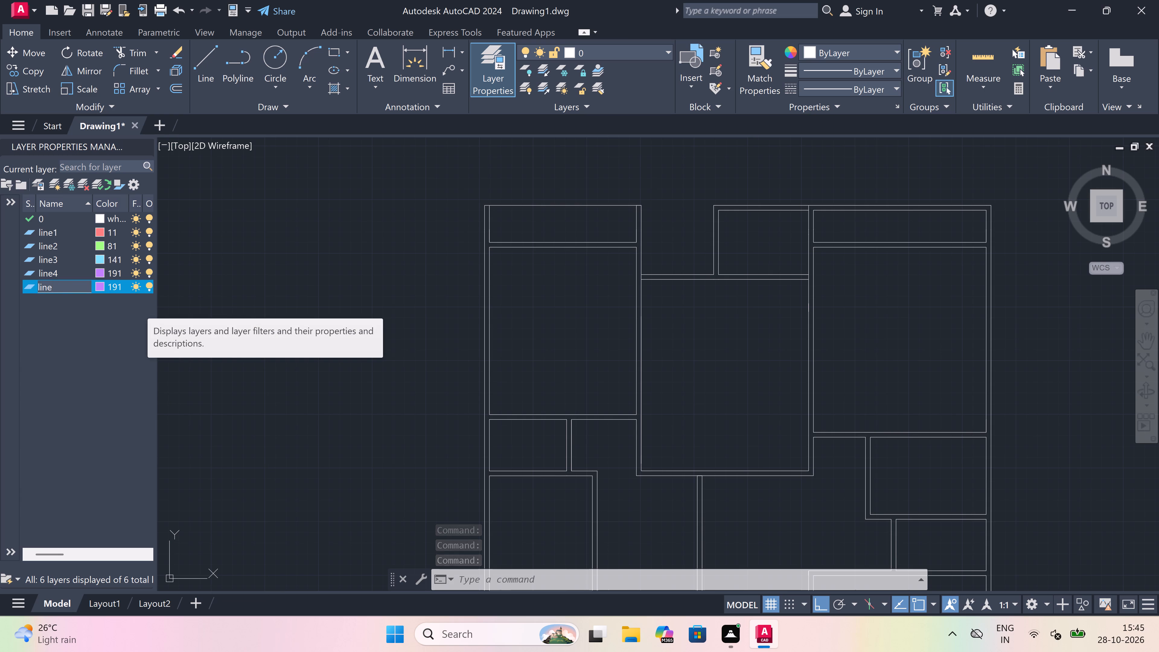
{"action": "key", "text": "5"}
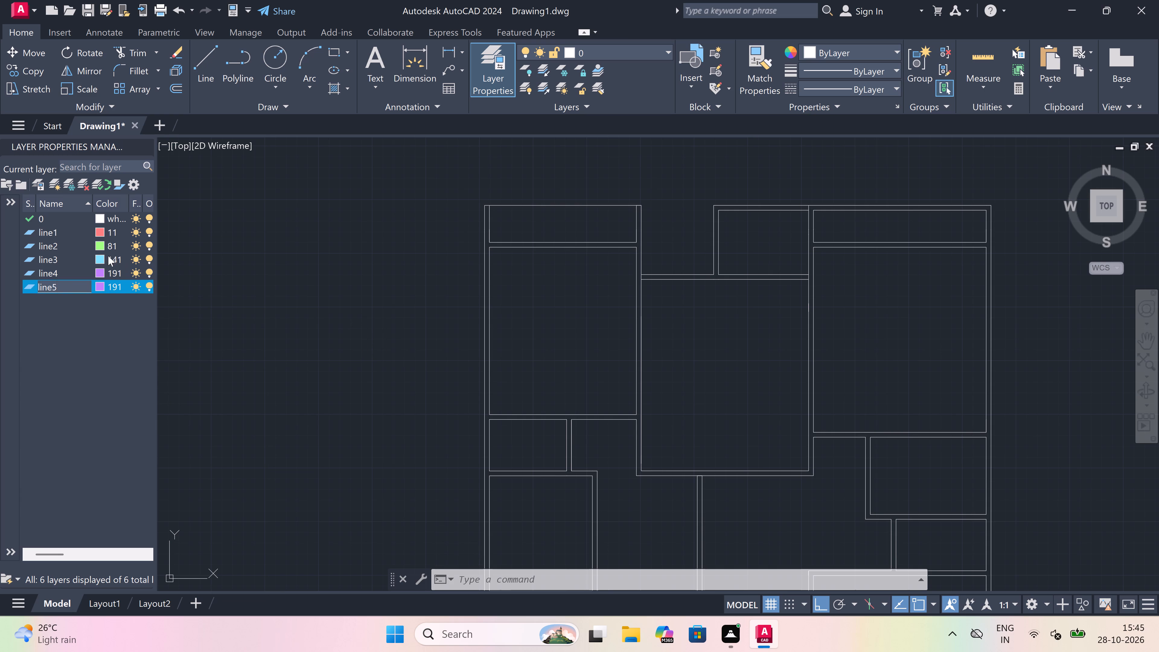
Try several palette colours for the line5 layer and settle on index colour 53.
{"action": "left_click", "coordinate": [99, 286]}
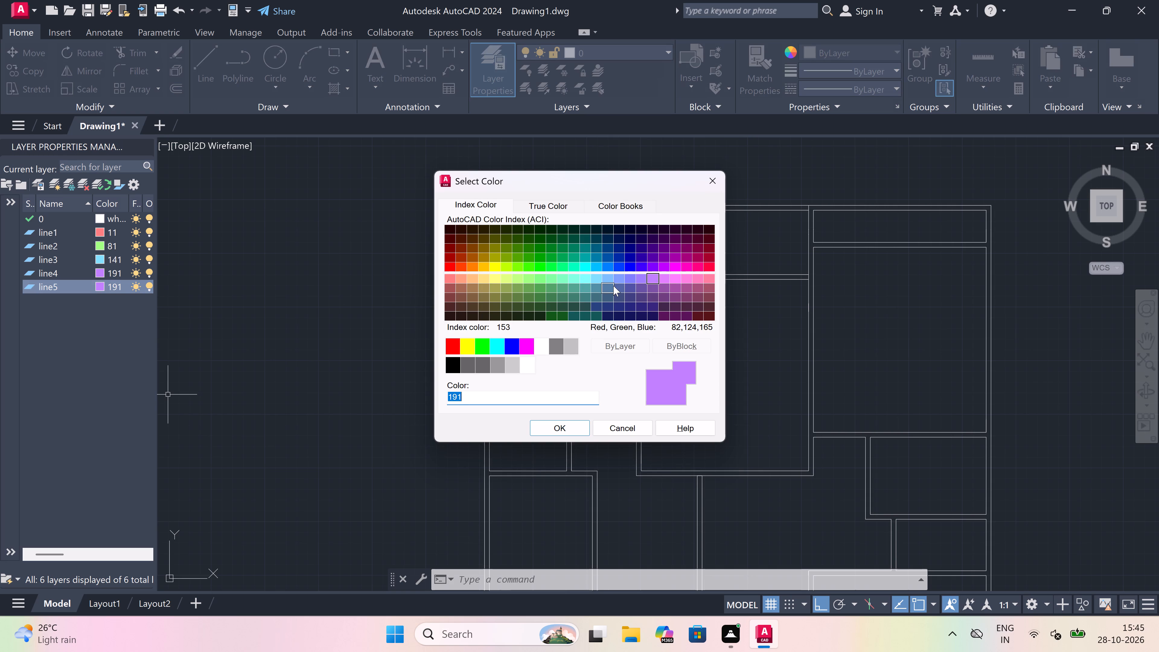
{"action": "left_click", "coordinate": [486, 268]}
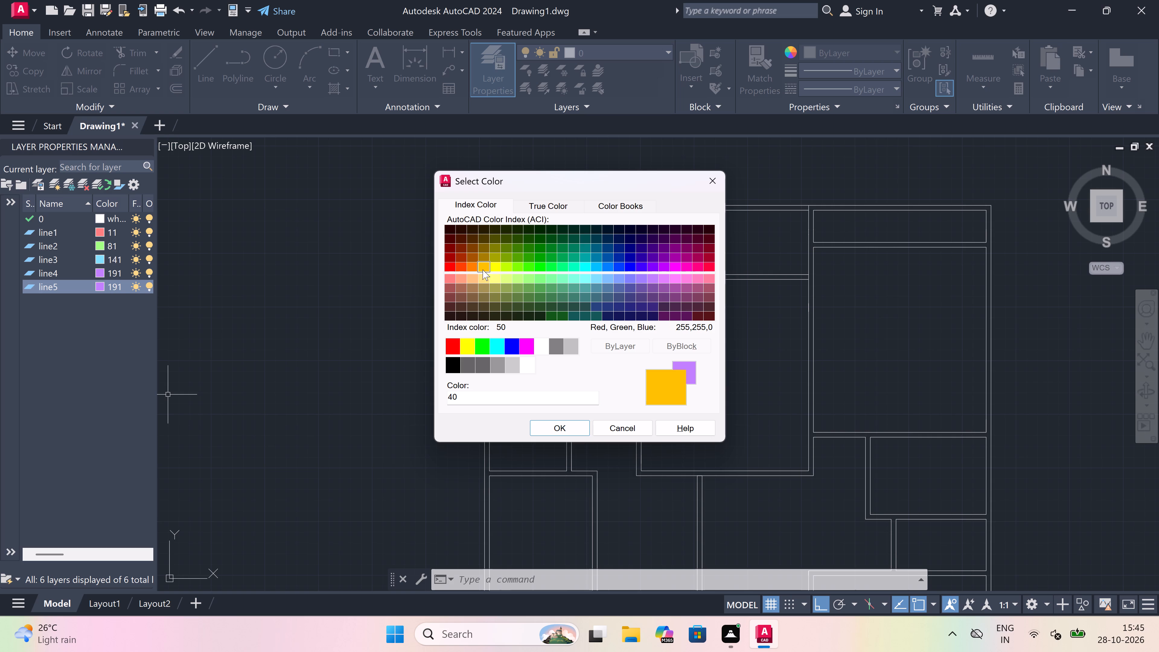
{"action": "left_click", "coordinate": [507, 290]}
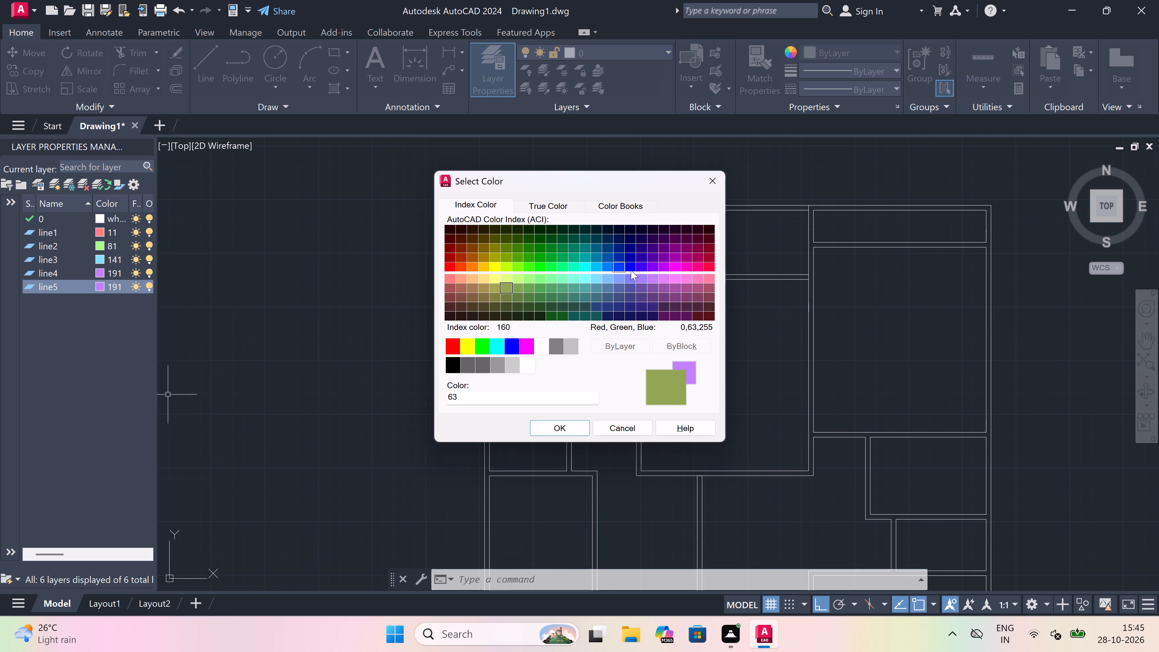
{"action": "left_click", "coordinate": [654, 268]}
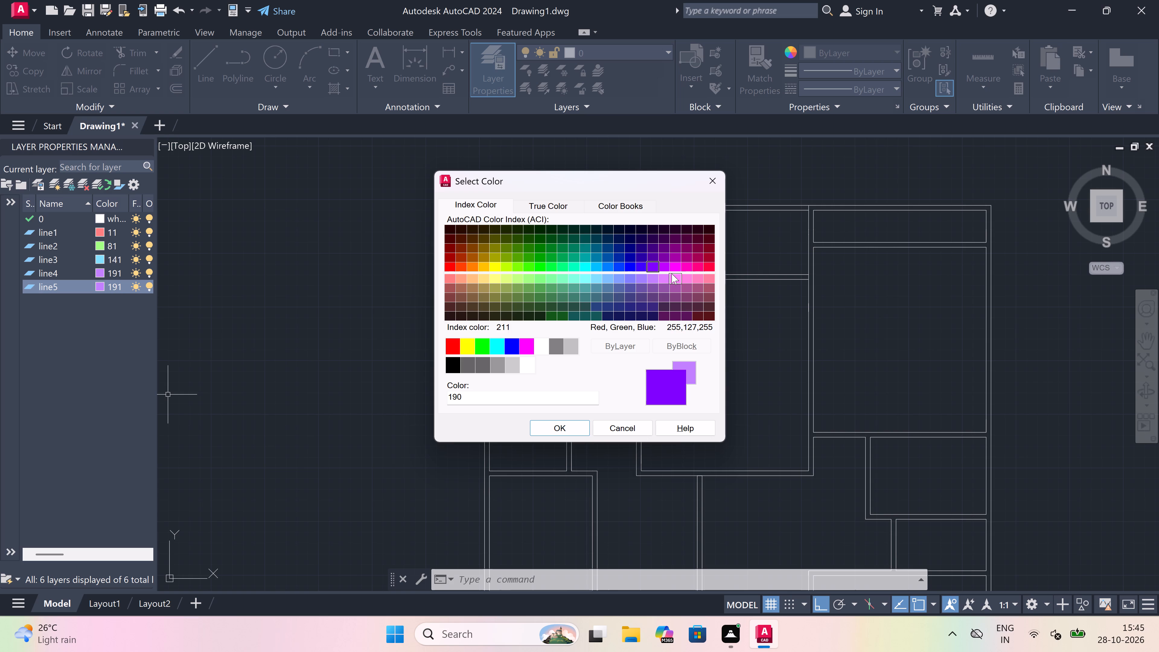
{"action": "left_click", "coordinate": [665, 276]}
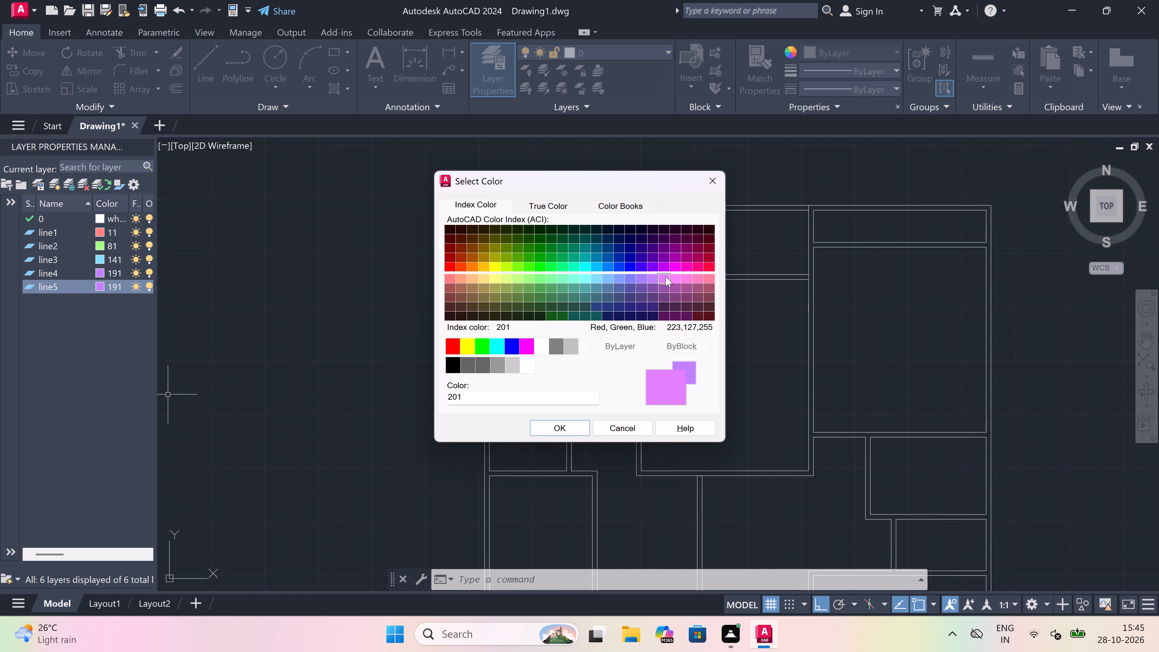
{"action": "left_click", "coordinate": [600, 279]}
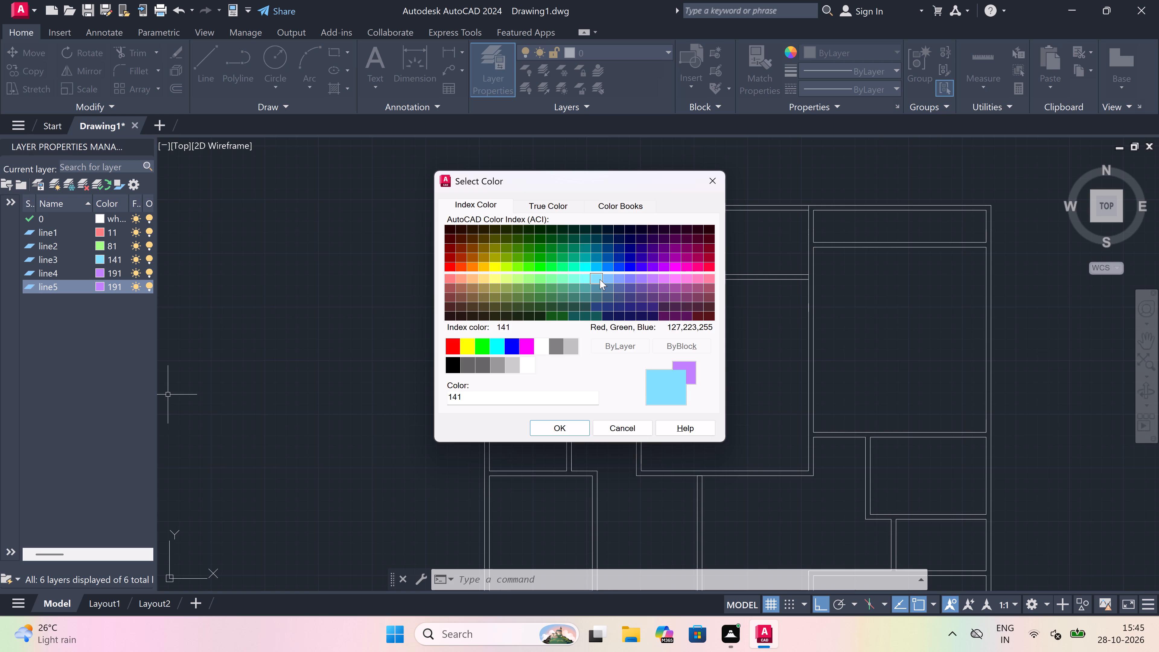
{"action": "left_click", "coordinate": [698, 296]}
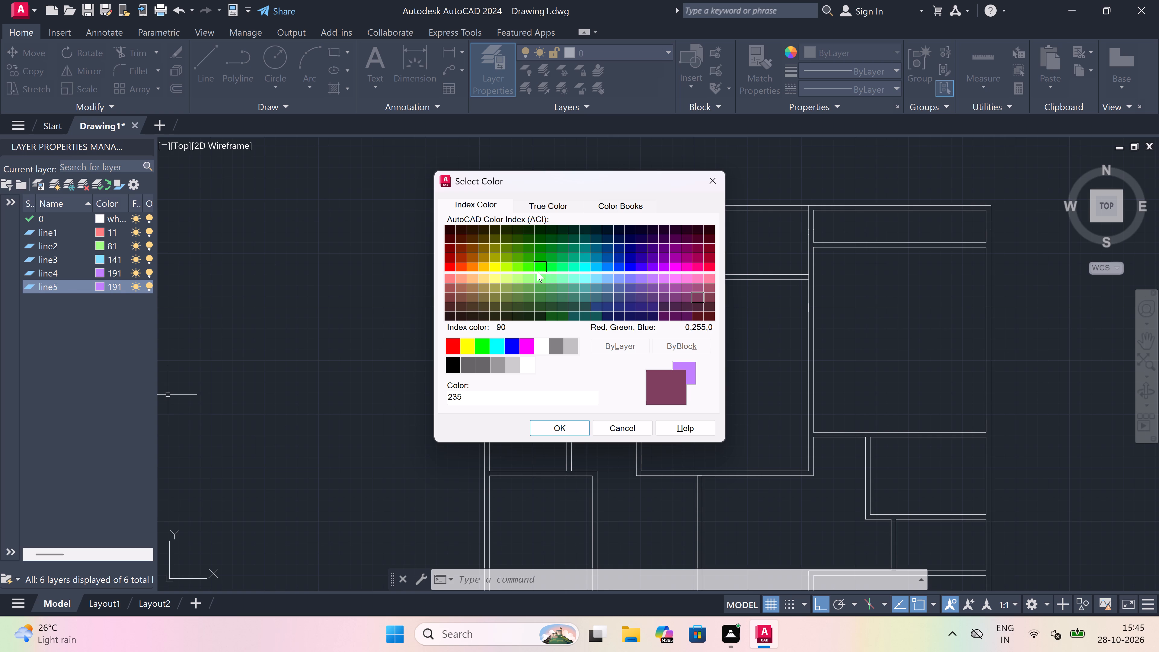
{"action": "left_click", "coordinate": [494, 248]}
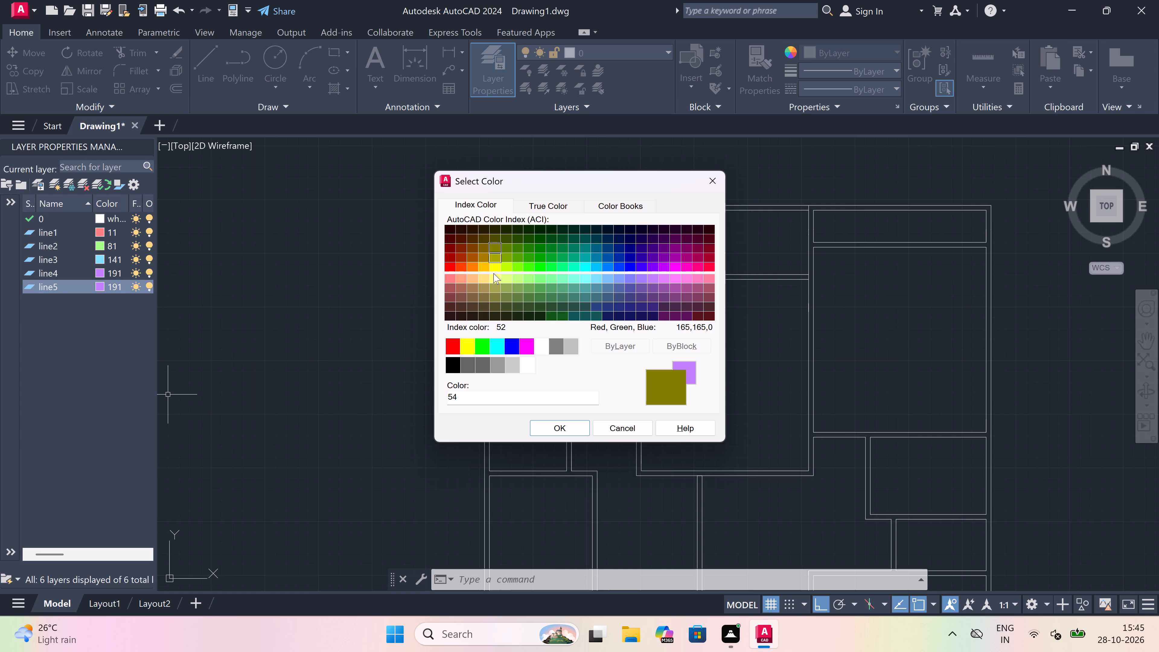
{"action": "left_click", "coordinate": [491, 292]}
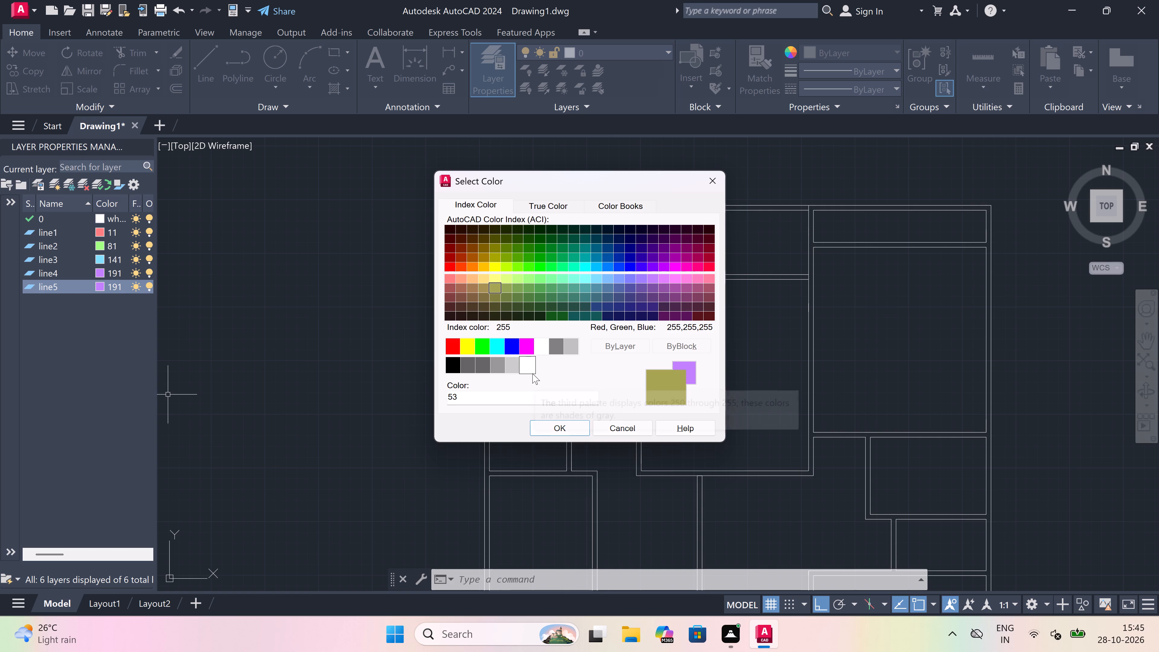
{"action": "left_click", "coordinate": [552, 427]}
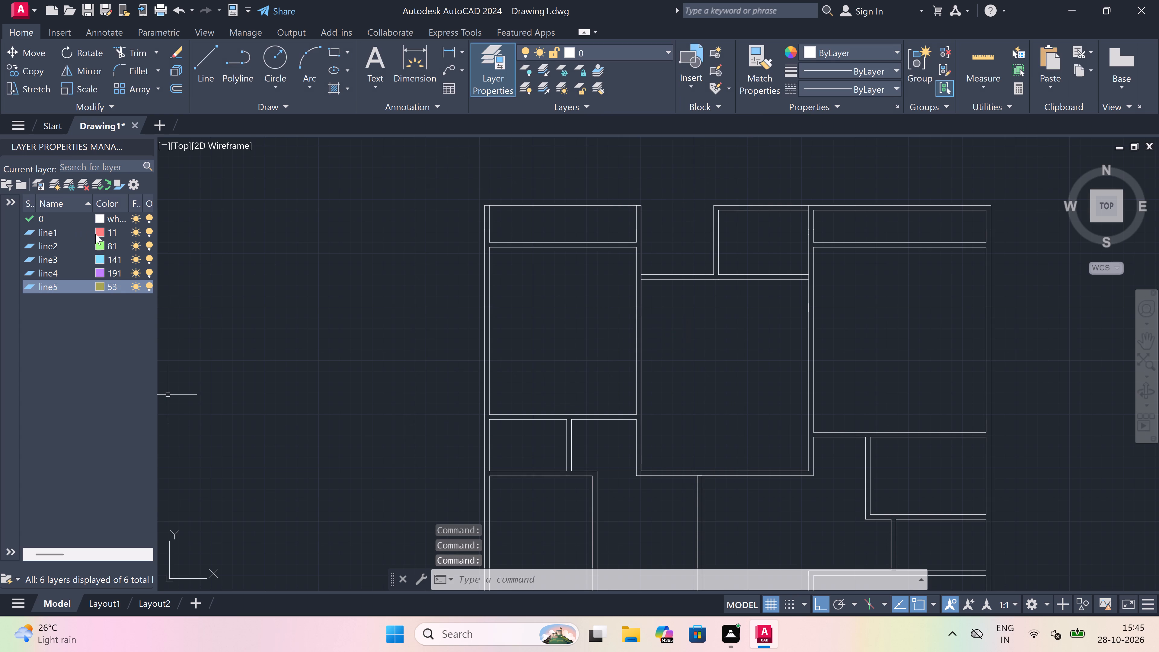
Change the line2 layer's colour to index colour 60.
{"action": "left_click", "coordinate": [100, 245]}
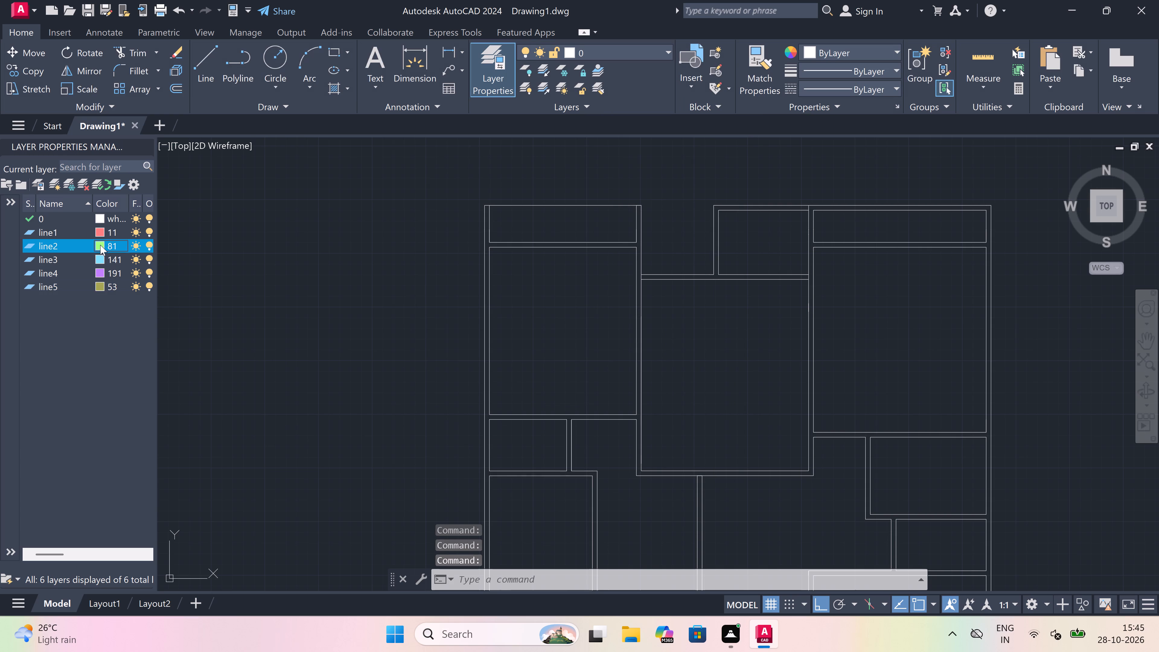
{"action": "left_click", "coordinate": [507, 268]}
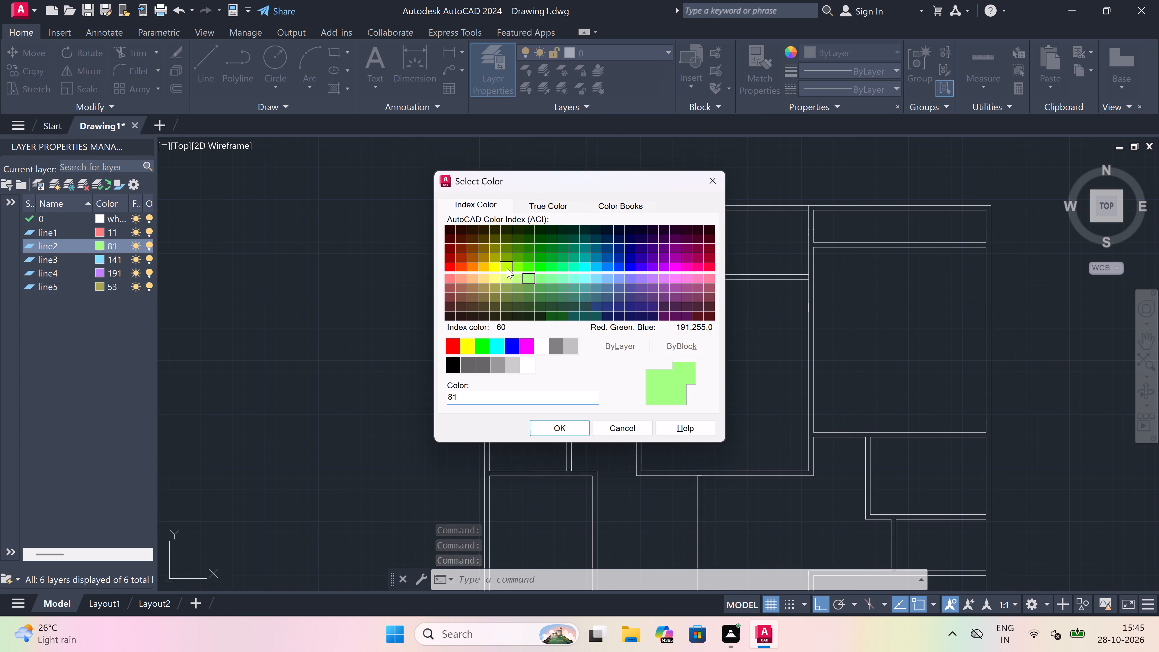
{"action": "left_click", "coordinate": [538, 423]}
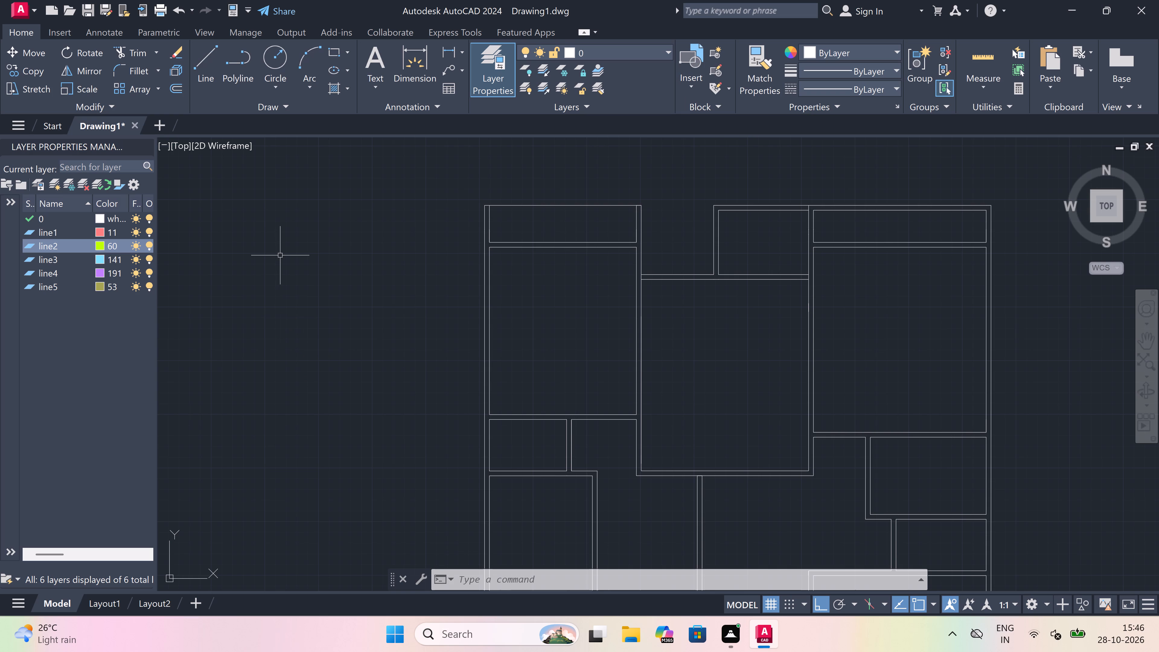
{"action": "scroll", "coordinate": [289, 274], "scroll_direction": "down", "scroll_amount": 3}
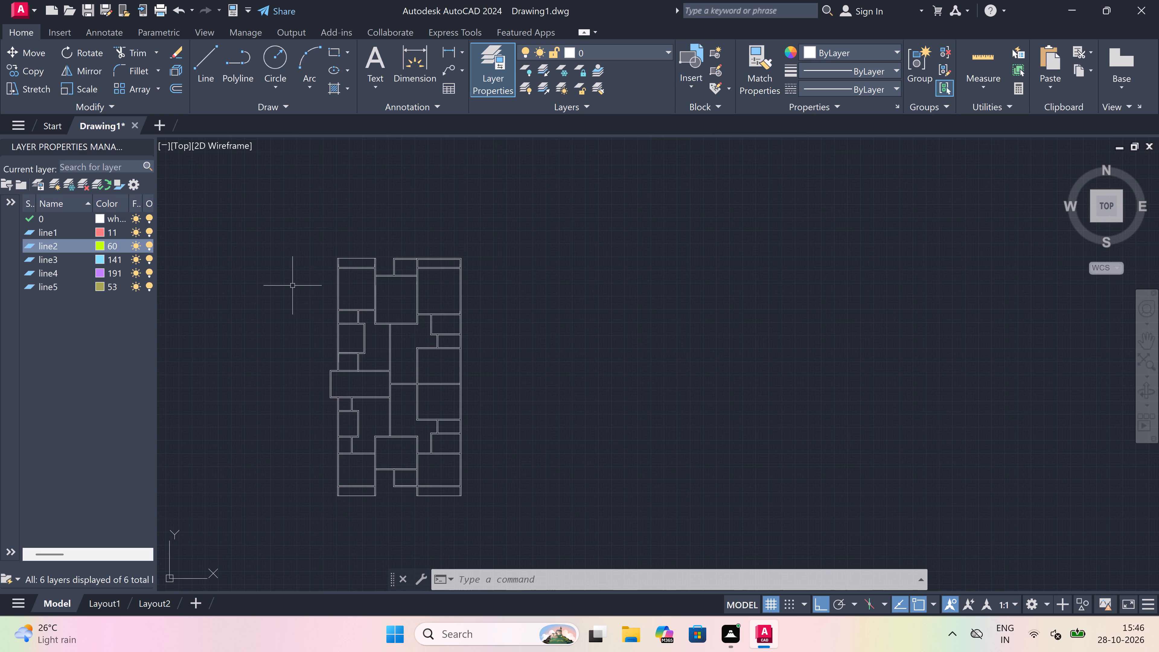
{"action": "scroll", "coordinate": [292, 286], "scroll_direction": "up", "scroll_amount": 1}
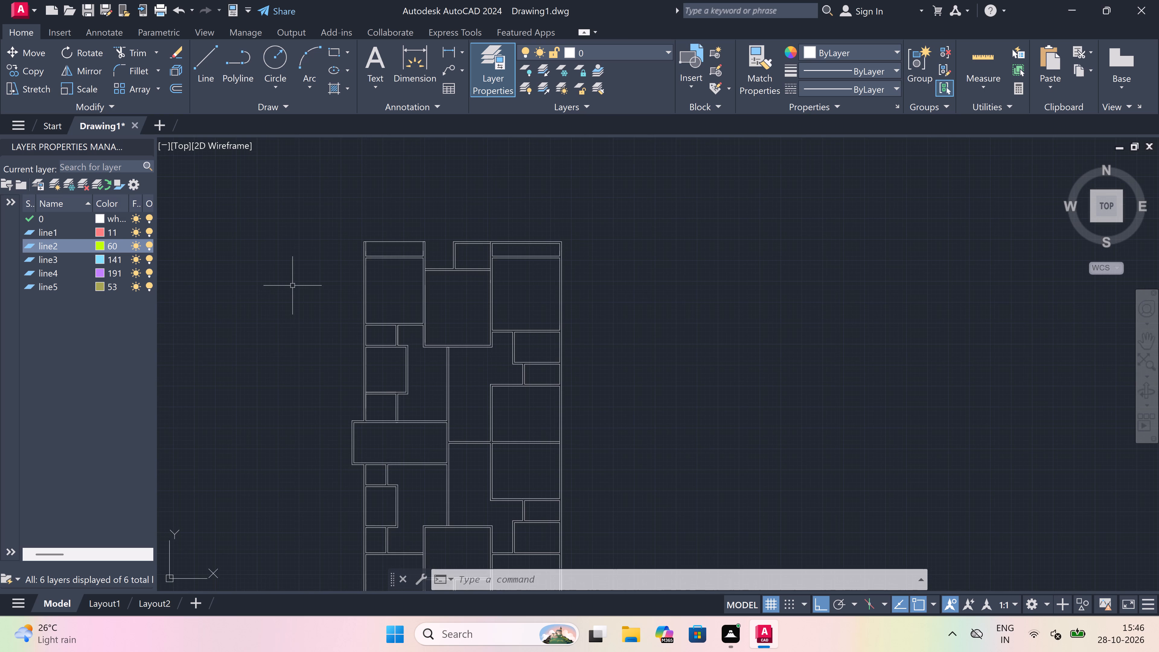
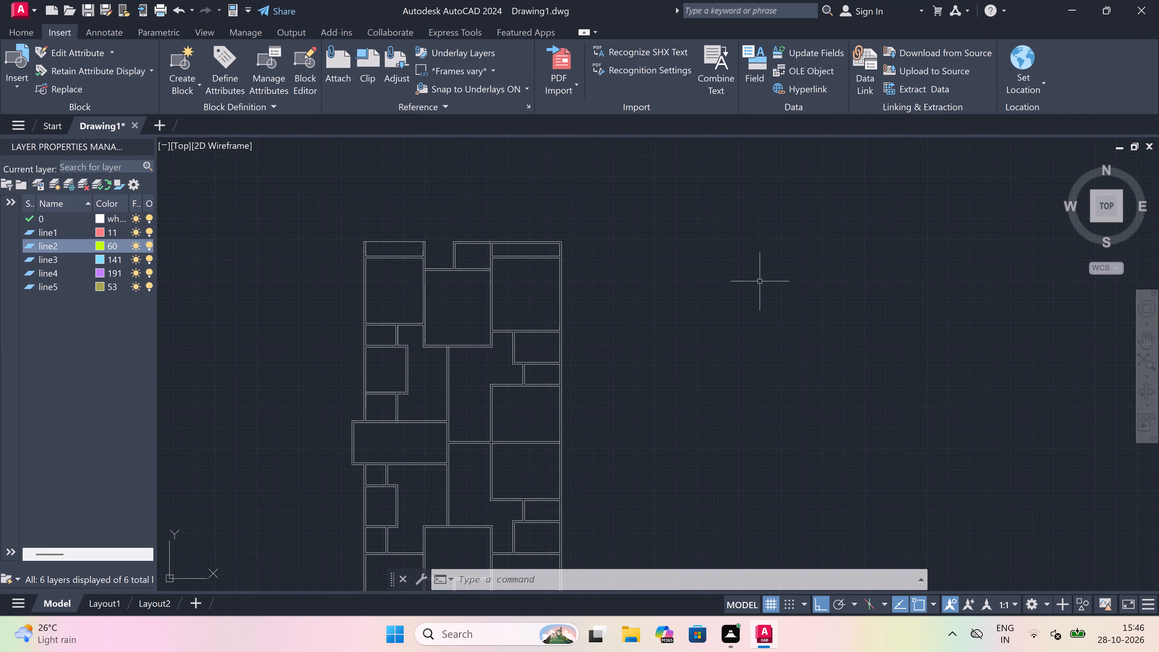
Make line1 the current layer.
{"action": "scroll", "coordinate": [640, 374], "scroll_direction": "down", "scroll_amount": 1}
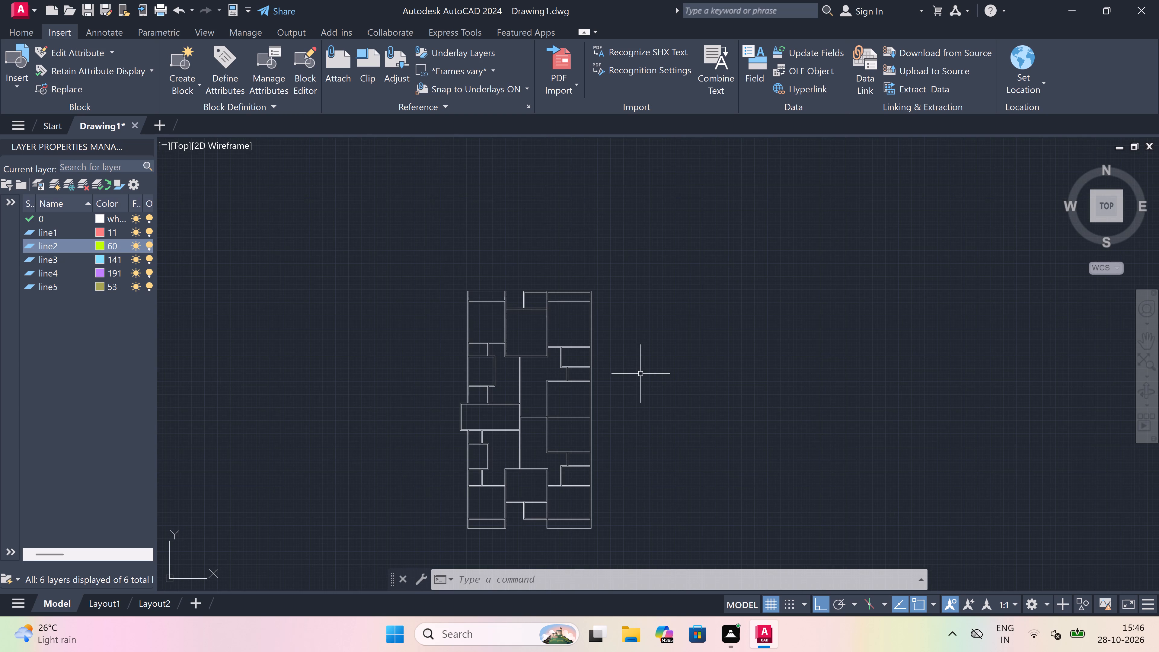
{"action": "scroll", "coordinate": [526, 309], "scroll_direction": "up", "scroll_amount": 2}
{"action": "scroll", "coordinate": [450, 350], "scroll_direction": "up", "scroll_amount": 2}
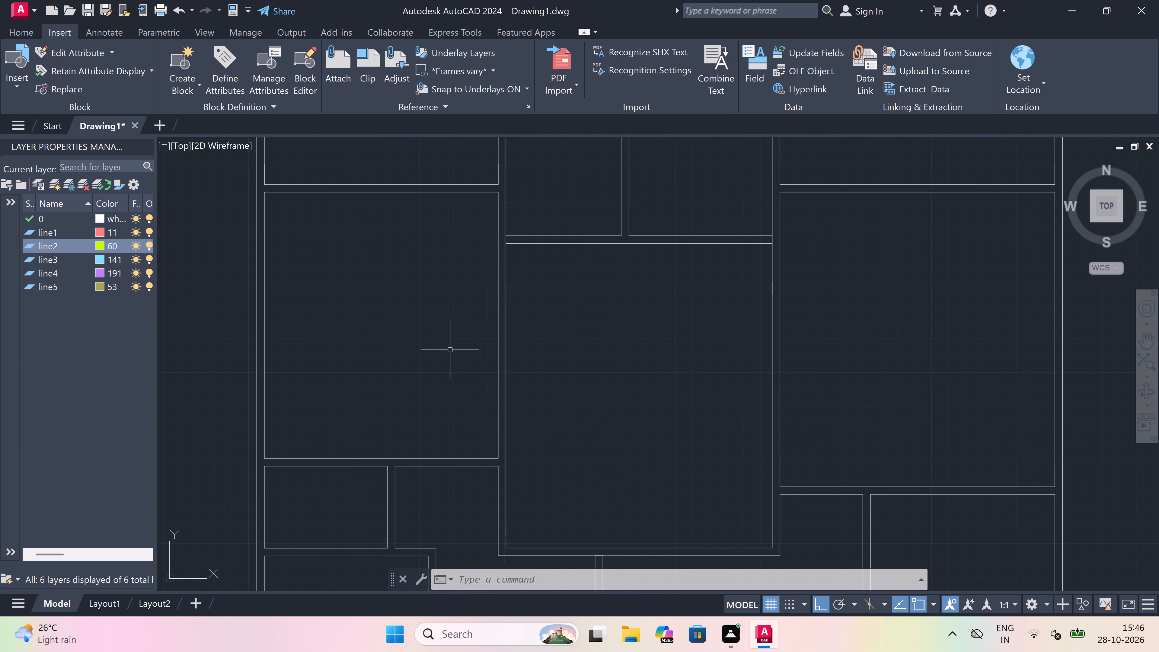
{"action": "scroll", "coordinate": [450, 350], "scroll_direction": "down", "scroll_amount": 1}
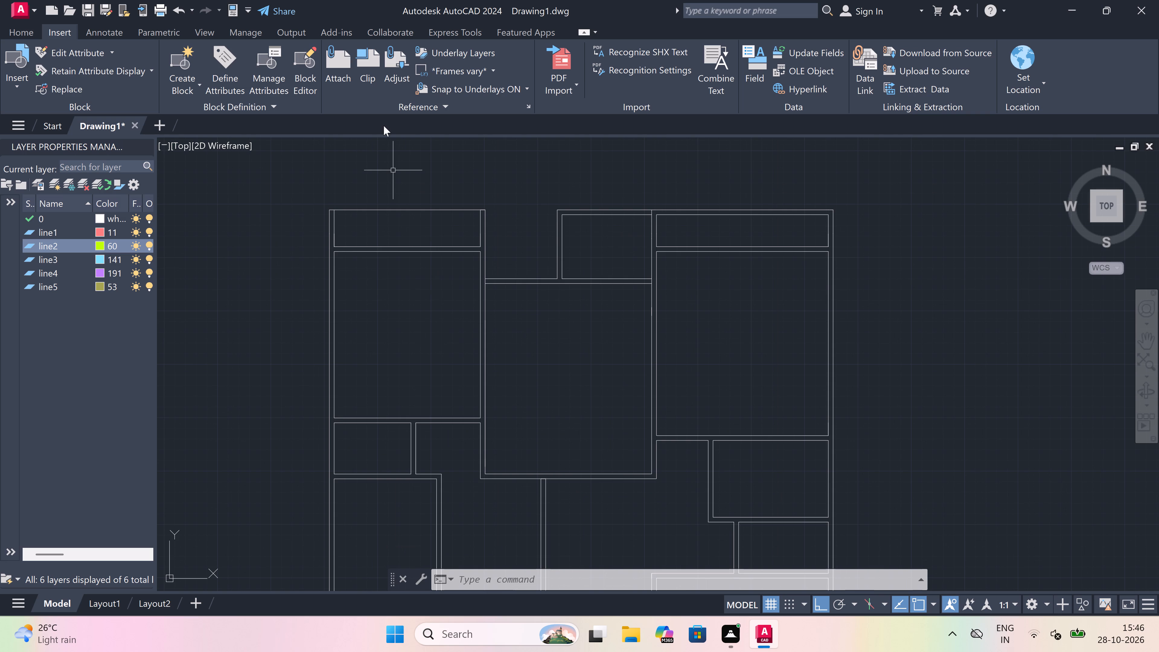
{"action": "left_click", "coordinate": [24, 32]}
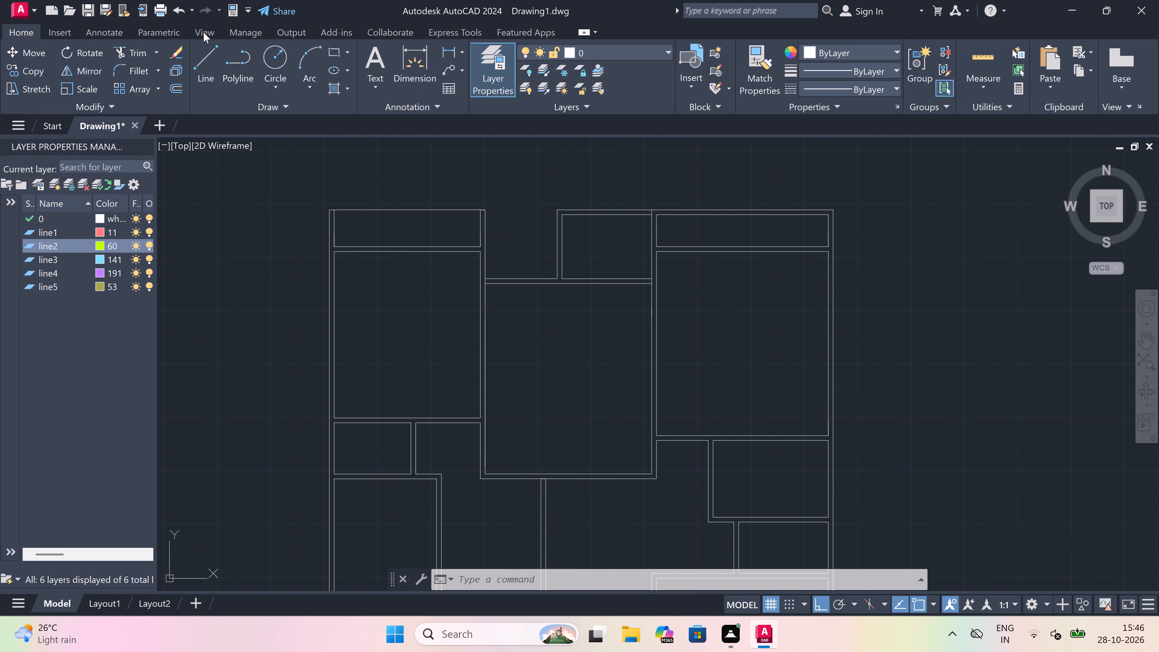
{"action": "left_click", "coordinate": [608, 56]}
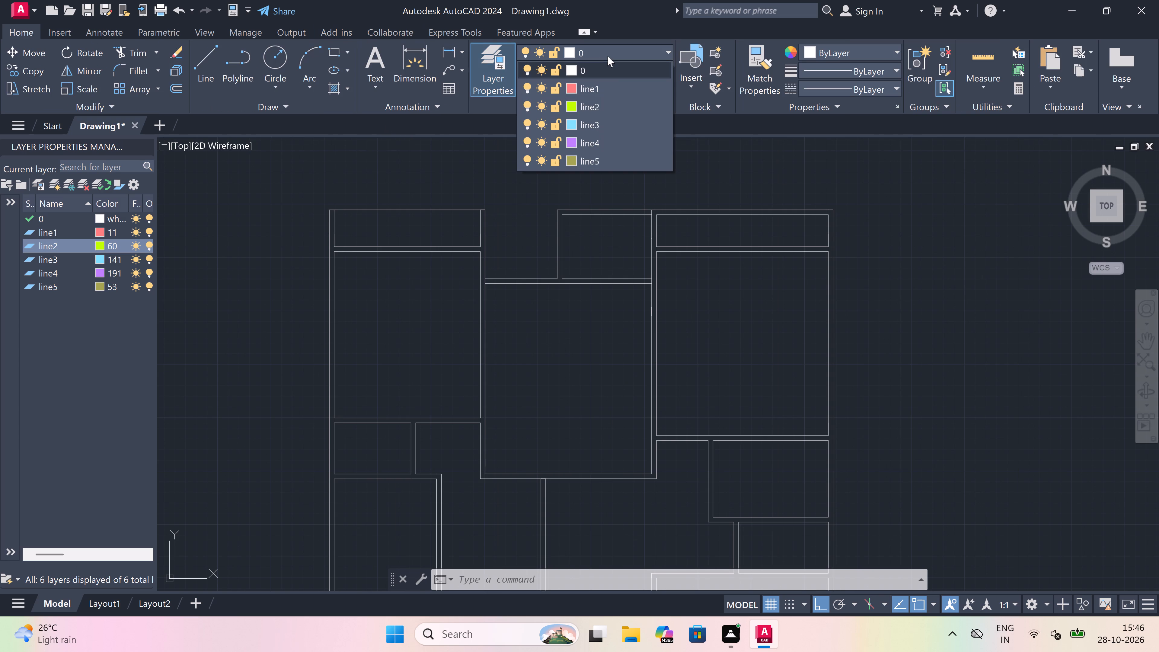
{"action": "left_click", "coordinate": [626, 89]}
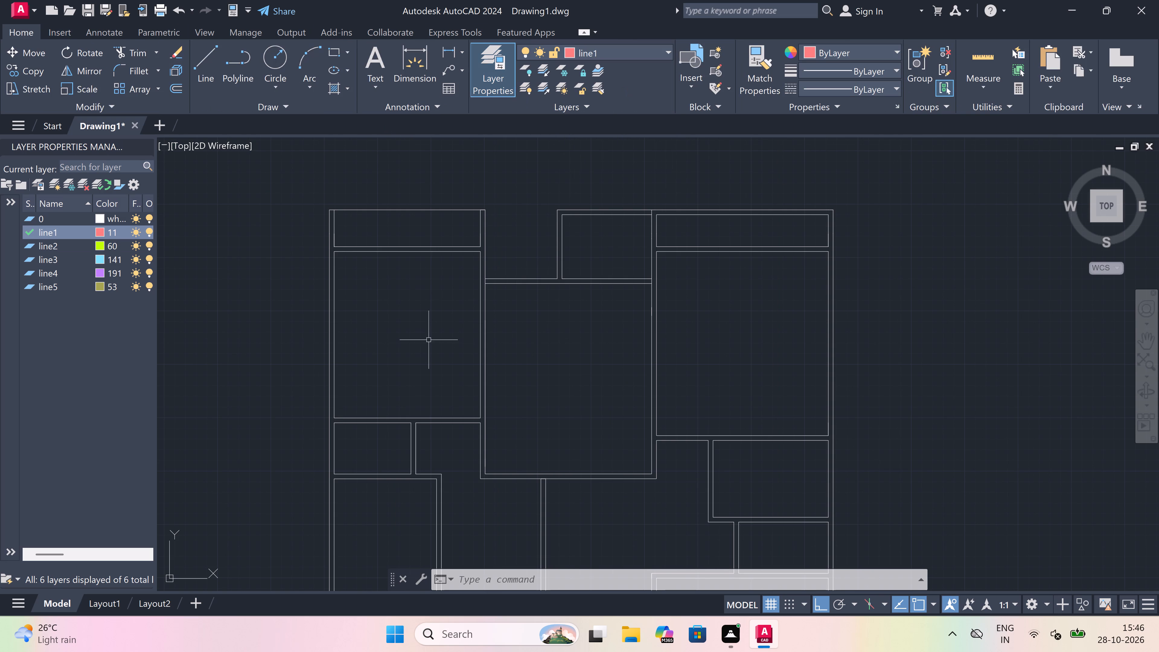
Draw a door line across the upper-left room's bottom wall near its right corner, returning to mid-wall, going 2" left and 3' up.
{"action": "type", "text": "l"}
{"action": "key", "text": "space"}
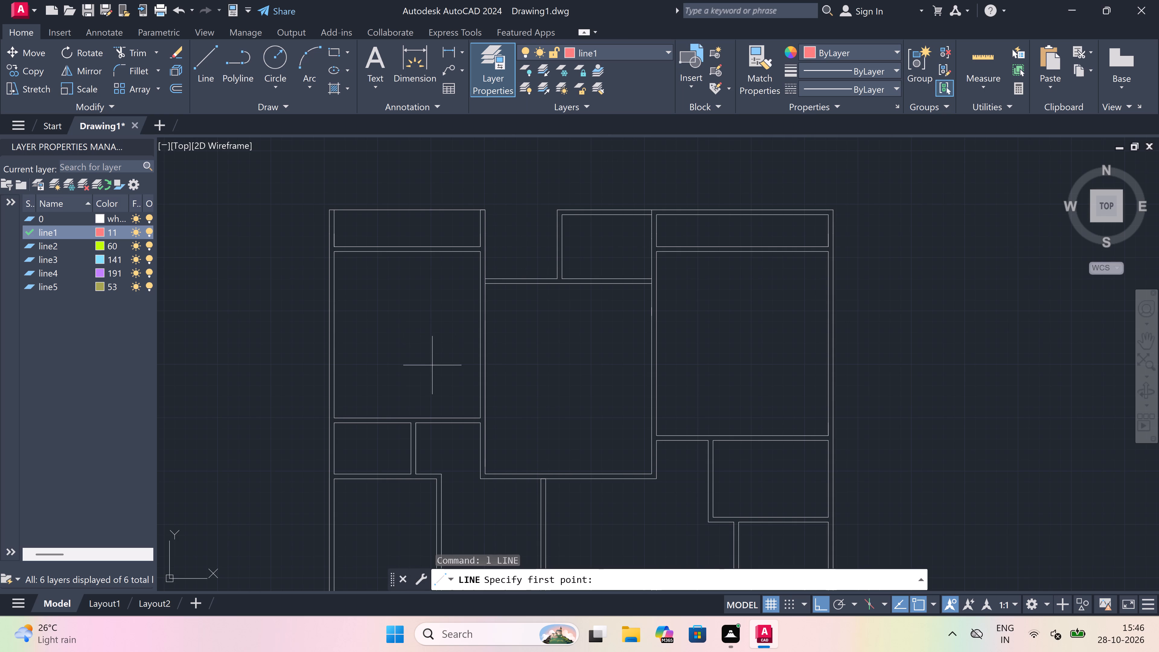
{"action": "scroll", "coordinate": [442, 379], "scroll_direction": "up", "scroll_amount": 2}
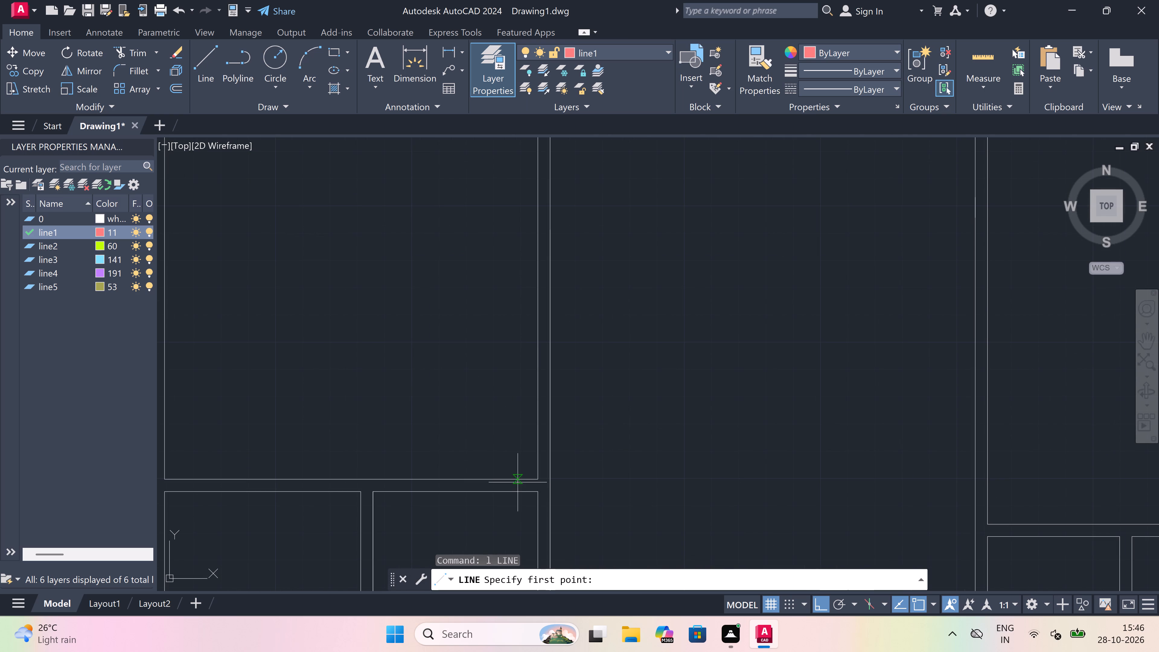
{"action": "scroll", "coordinate": [524, 491], "scroll_direction": "up", "scroll_amount": 1}
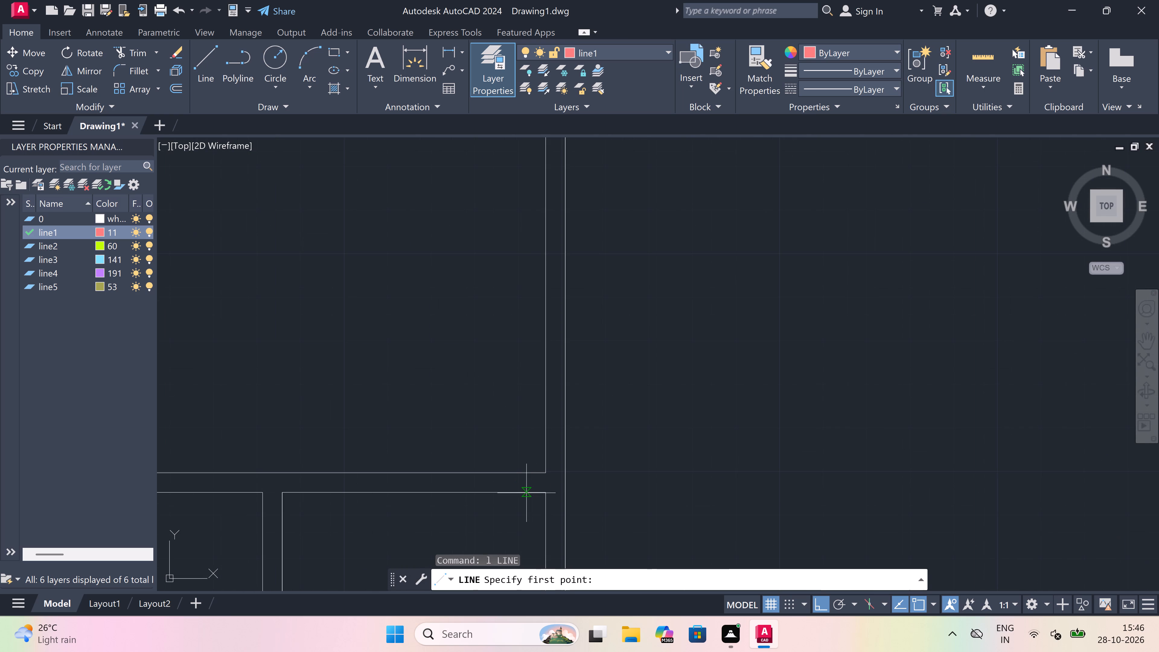
{"action": "left_click", "coordinate": [530, 491]}
{"action": "left_click", "coordinate": [531, 475]}
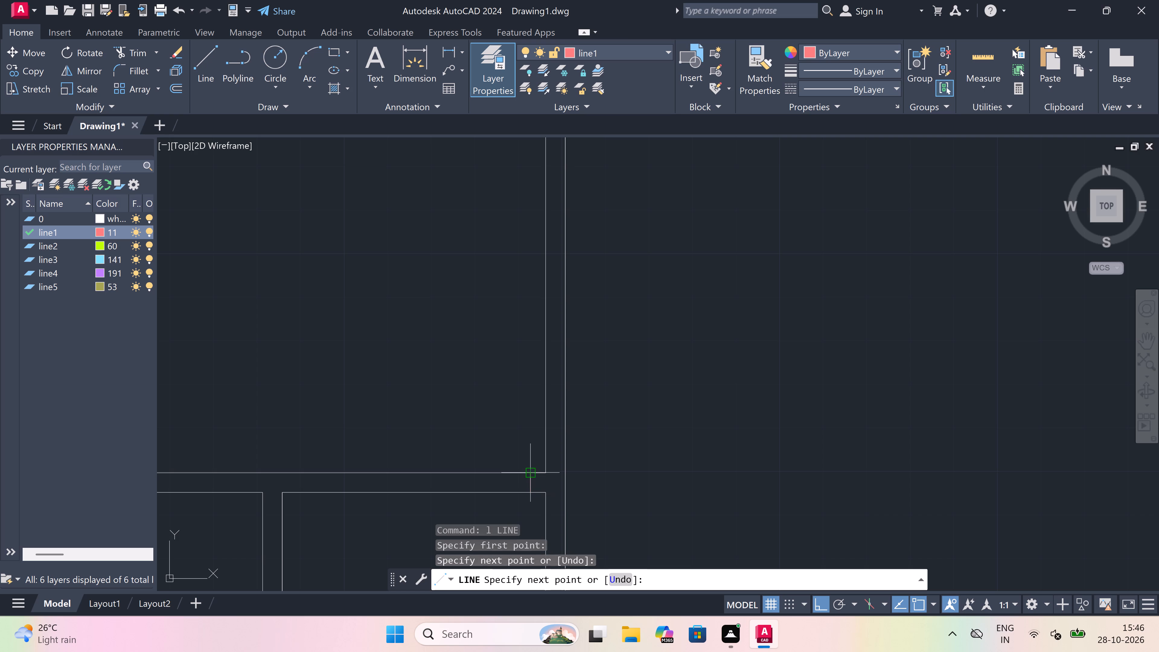
{"action": "left_click", "coordinate": [531, 485]}
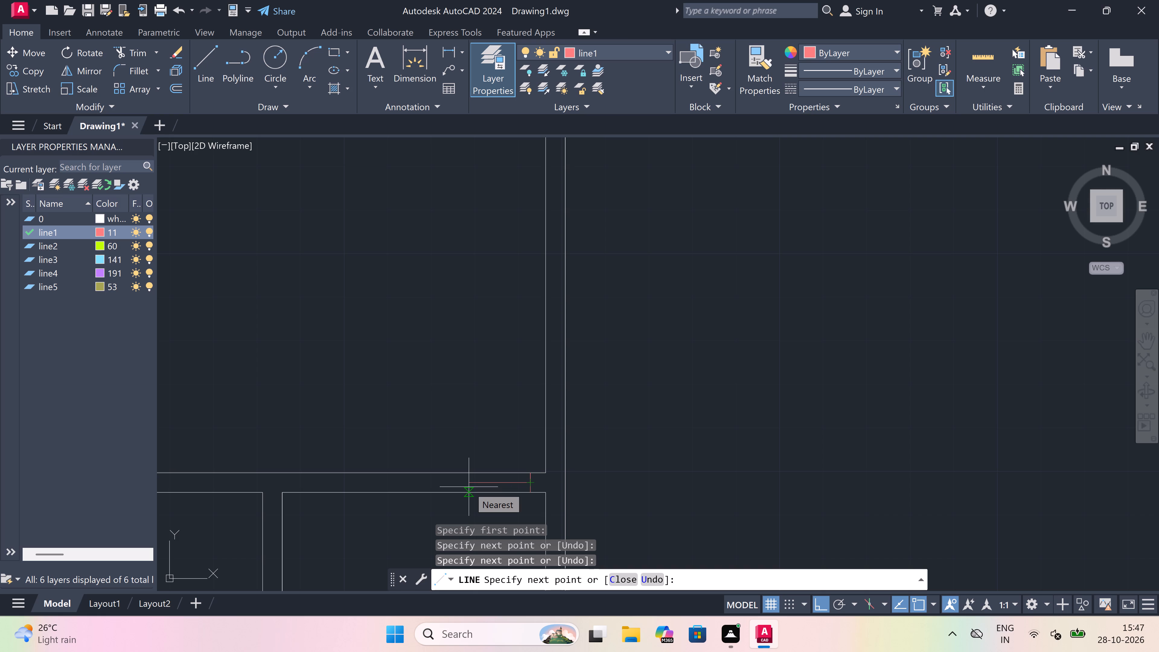
{"action": "key", "text": "2"}
{"action": "type", "text": "\""}
{"action": "key", "text": "space"}
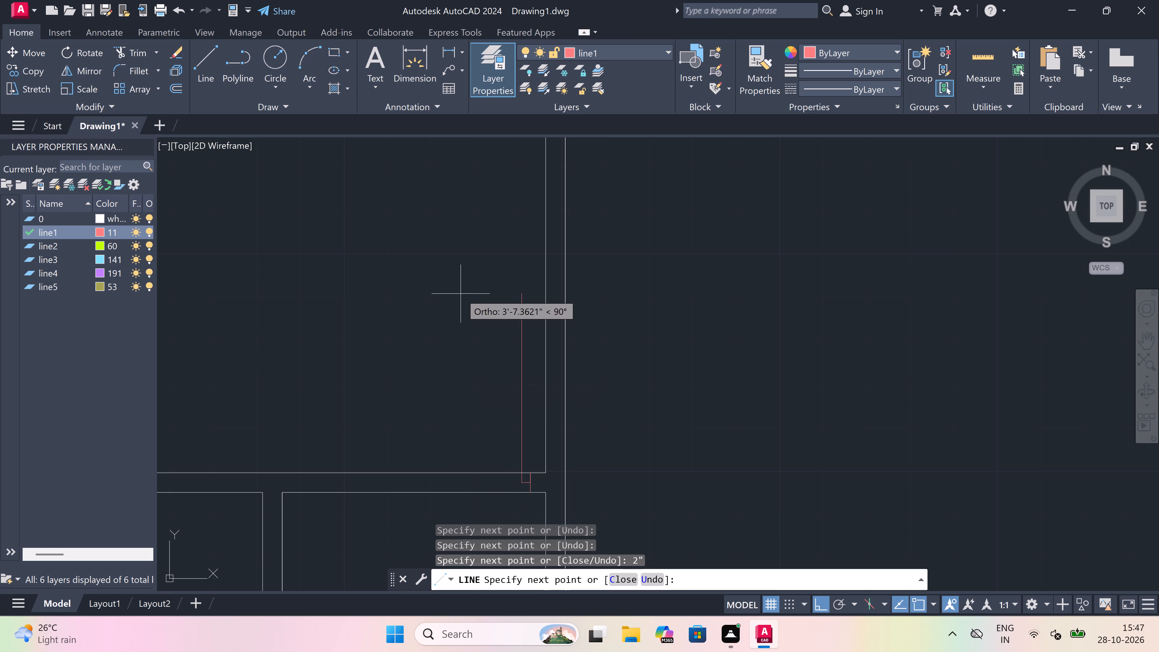
{"action": "type", "text": "3'"}
{"action": "key", "text": "space"}
{"action": "key", "text": "Escape"}
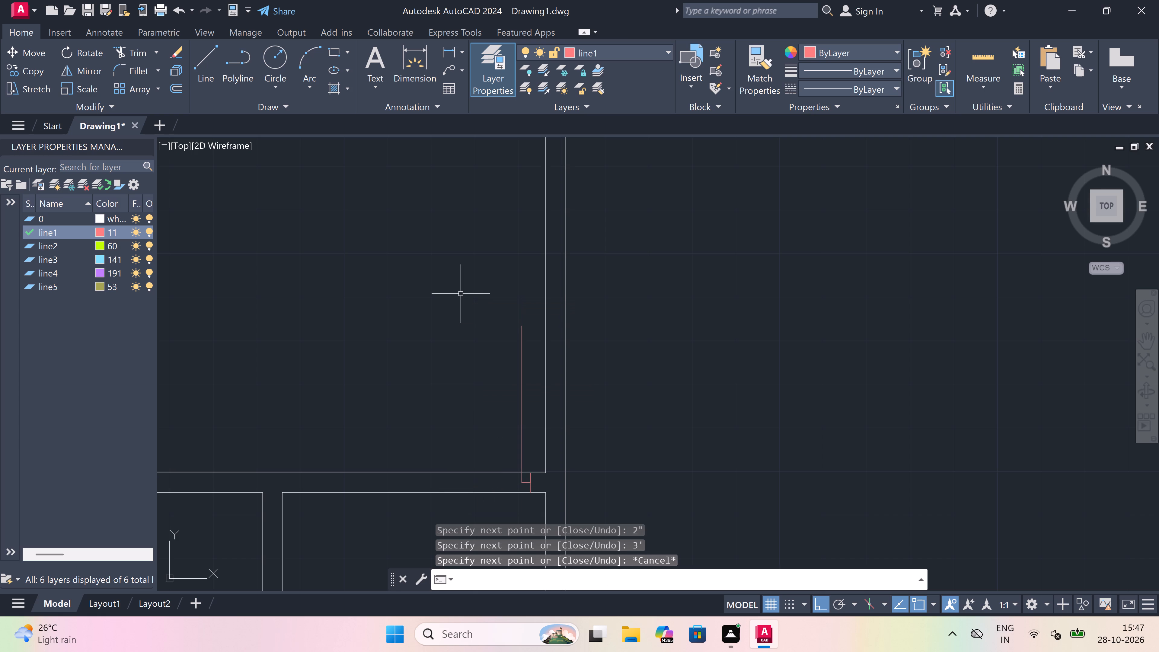
Start a new line from the upper end of the 3' door line.
{"action": "key", "text": "space"}
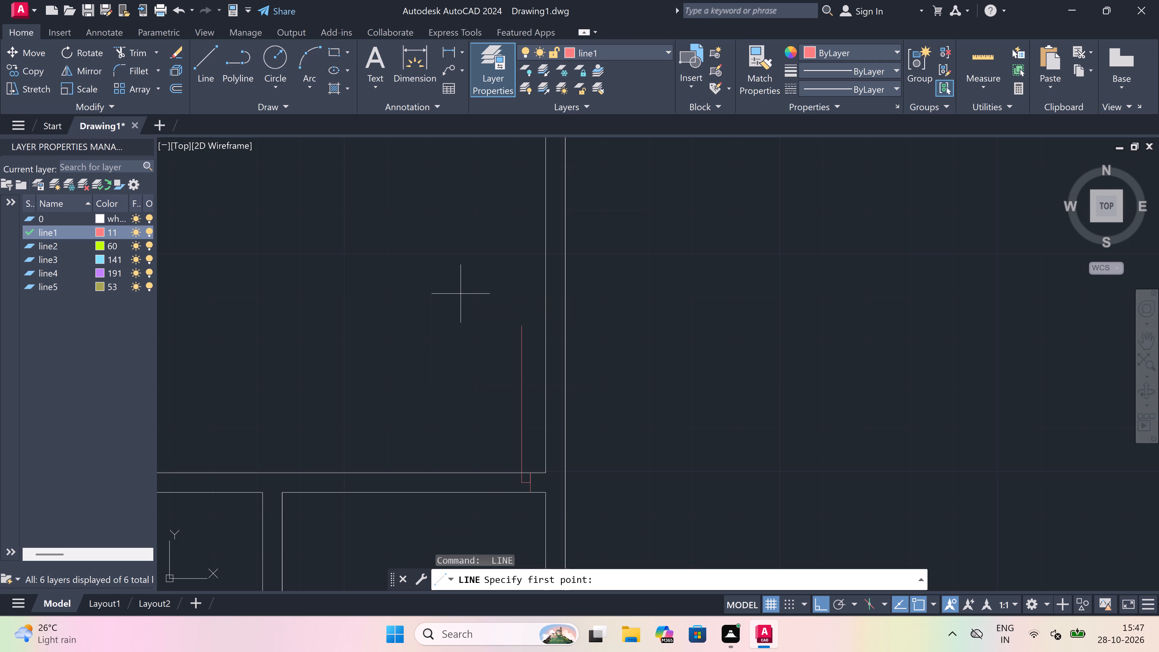
{"action": "scroll", "coordinate": [461, 294], "scroll_direction": "down", "scroll_amount": 1}
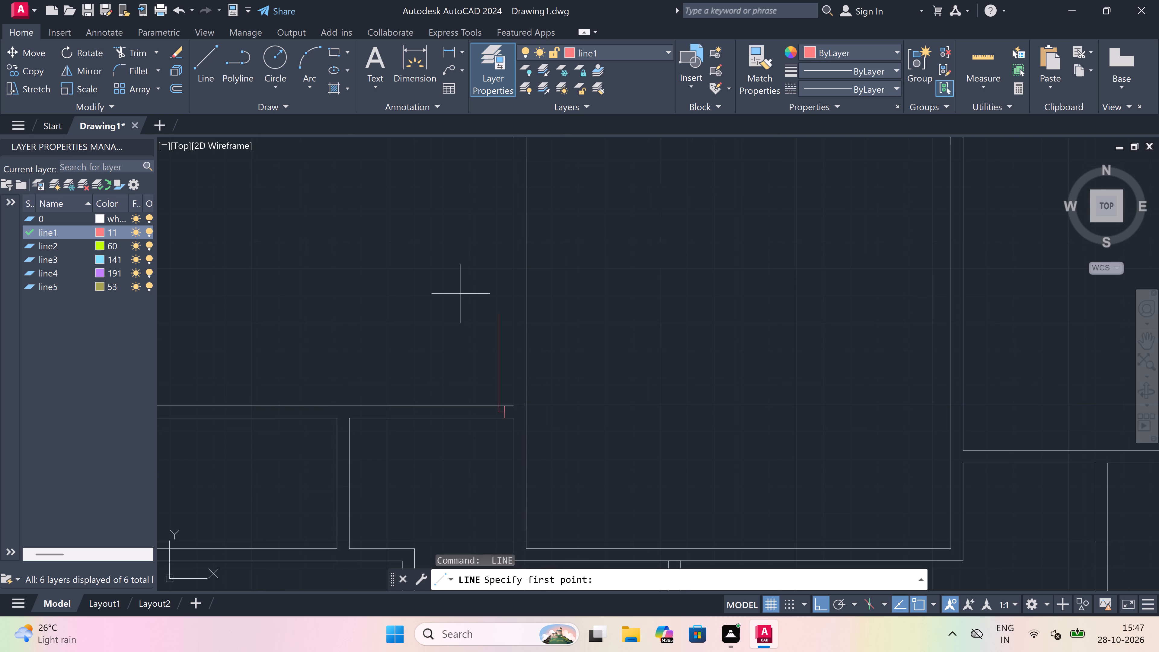
{"action": "scroll", "coordinate": [461, 294], "scroll_direction": "up", "scroll_amount": 1}
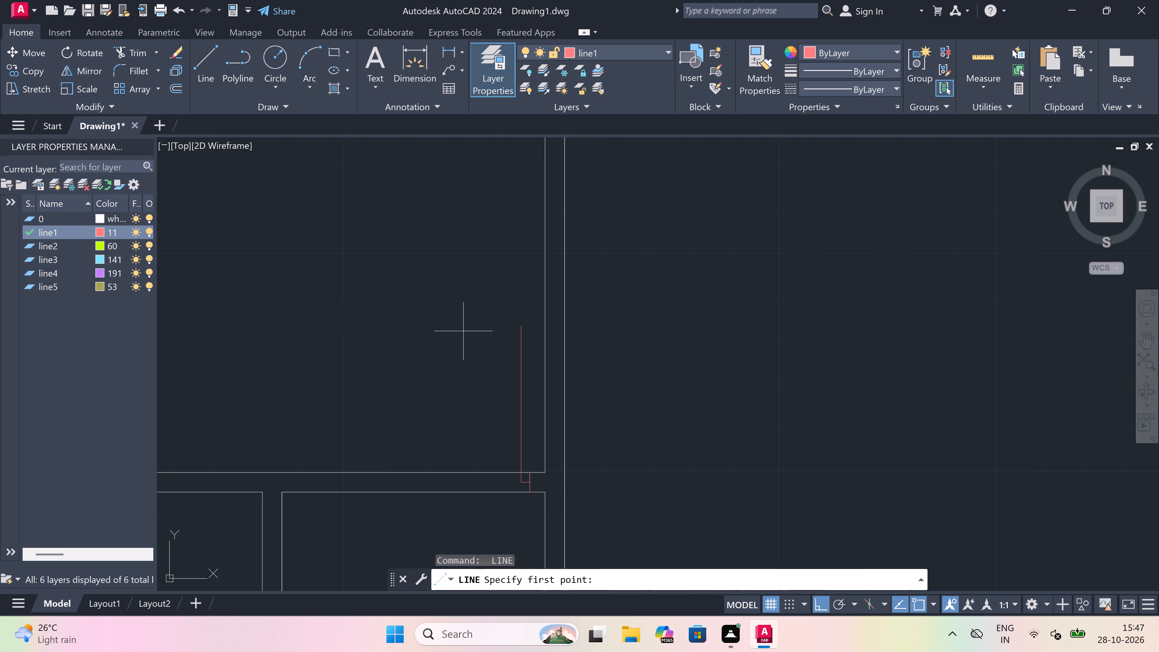
{"action": "scroll", "coordinate": [465, 348], "scroll_direction": "down", "scroll_amount": 2}
{"action": "scroll", "coordinate": [427, 420], "scroll_direction": "up", "scroll_amount": 2}
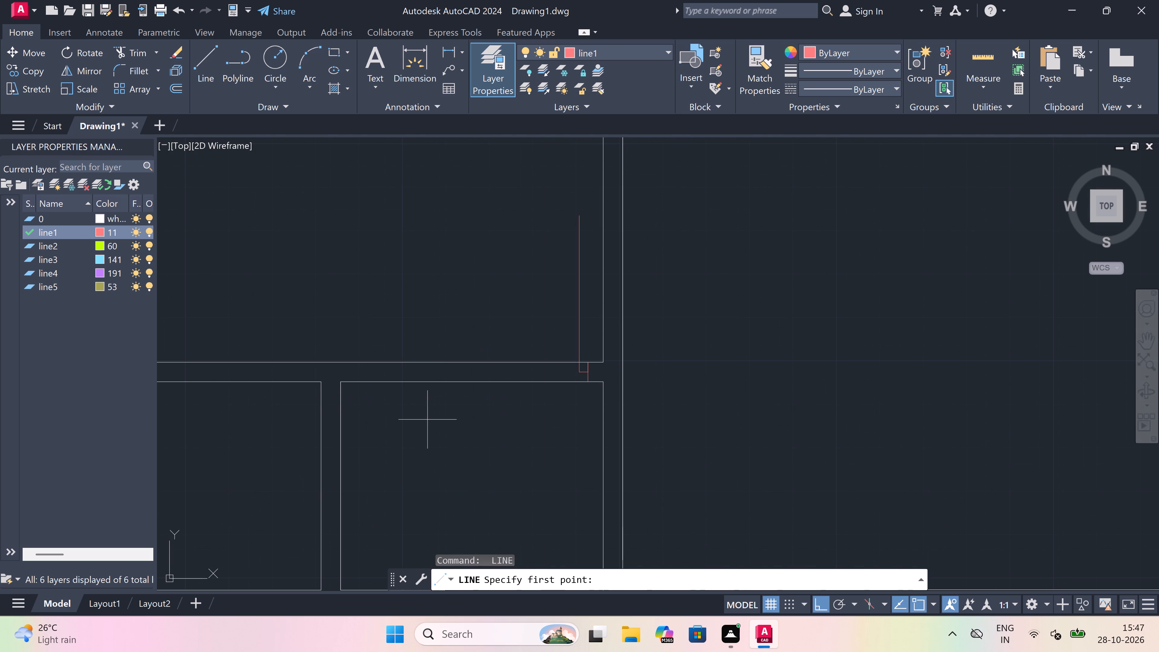
{"action": "key", "text": "space"}
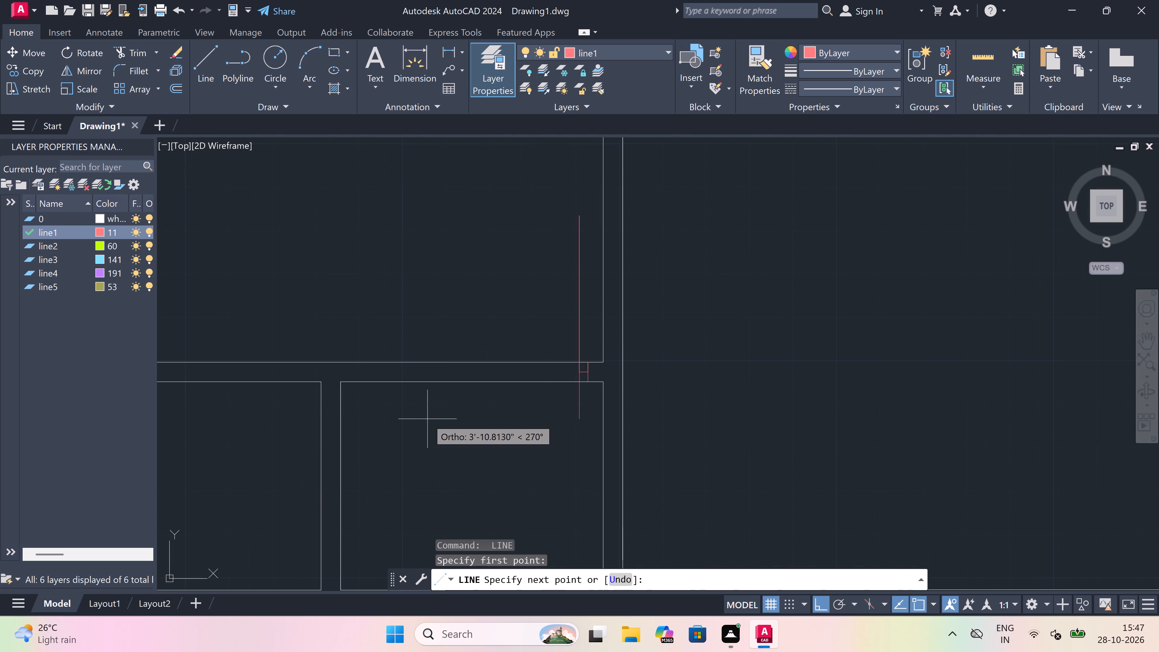
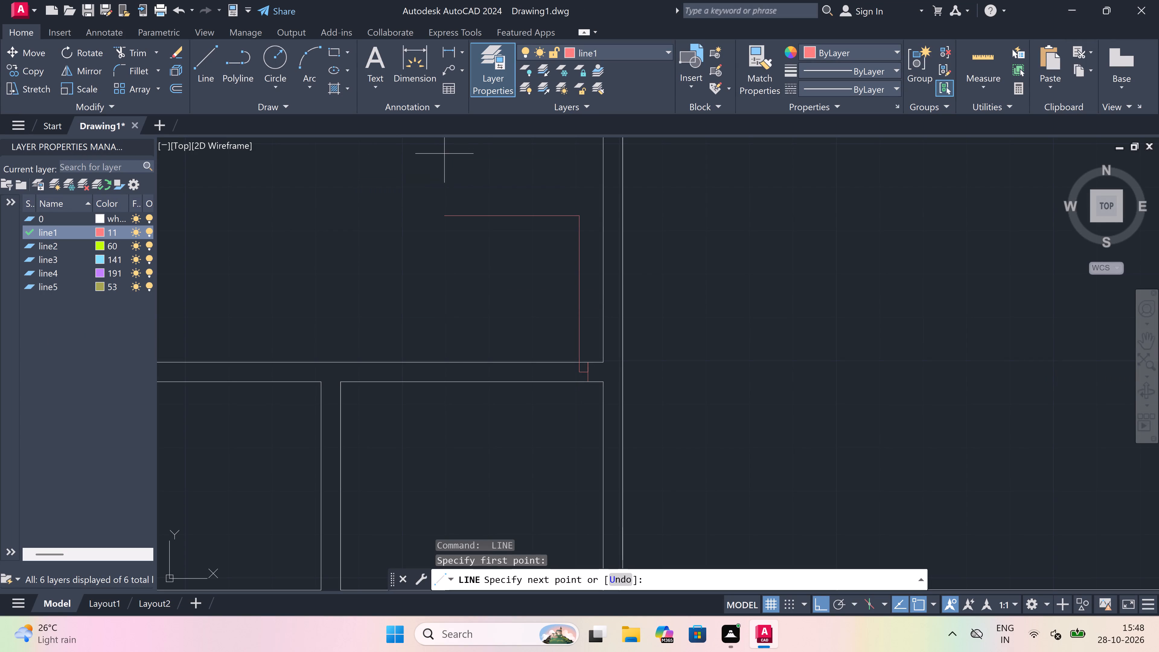
Draw the opposite door jamb line across the upper-left room's bottom wall, returning to mid-wall and going 2" toward the opening.
{"action": "key", "text": "Escape"}
{"action": "key", "text": "space"}
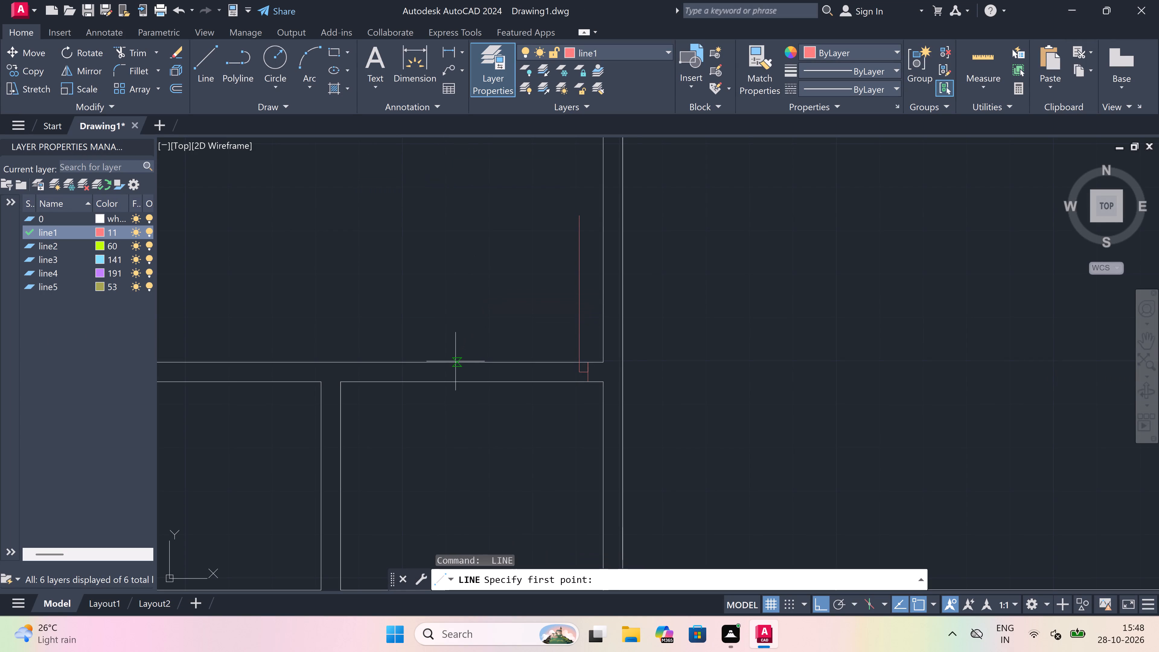
{"action": "left_click", "coordinate": [452, 362]}
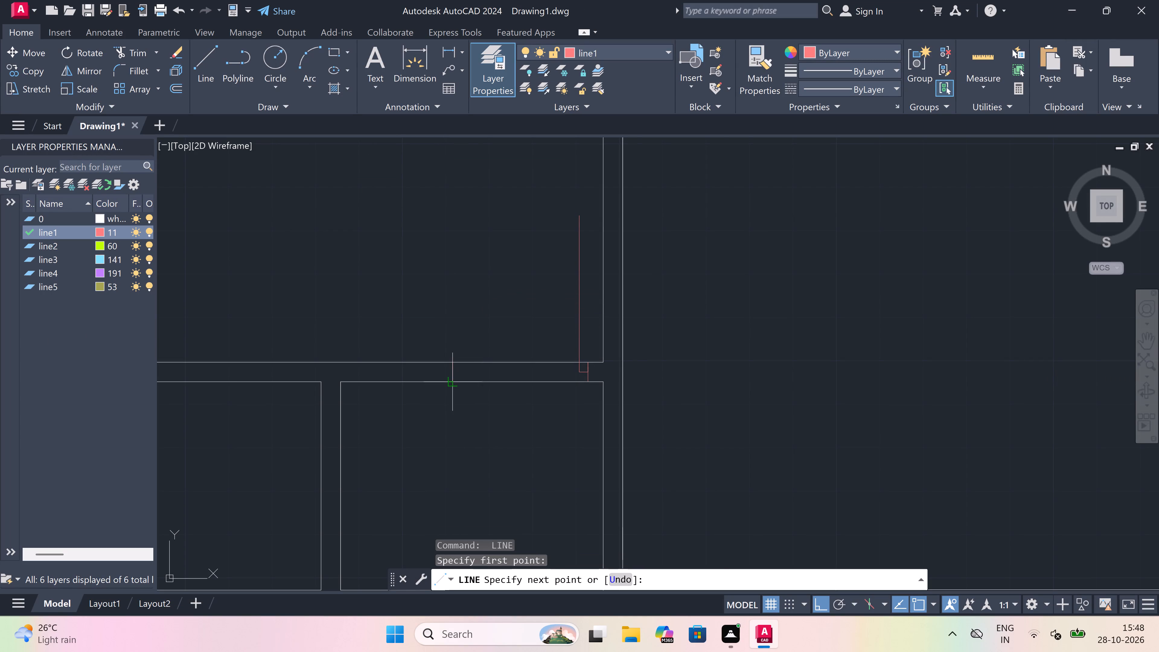
{"action": "left_click", "coordinate": [452, 379]}
{"action": "scroll", "coordinate": [452, 365], "scroll_direction": "up", "scroll_amount": 1}
{"action": "left_click_drag", "start_coordinate": [452, 376], "coordinate": [461, 376]}
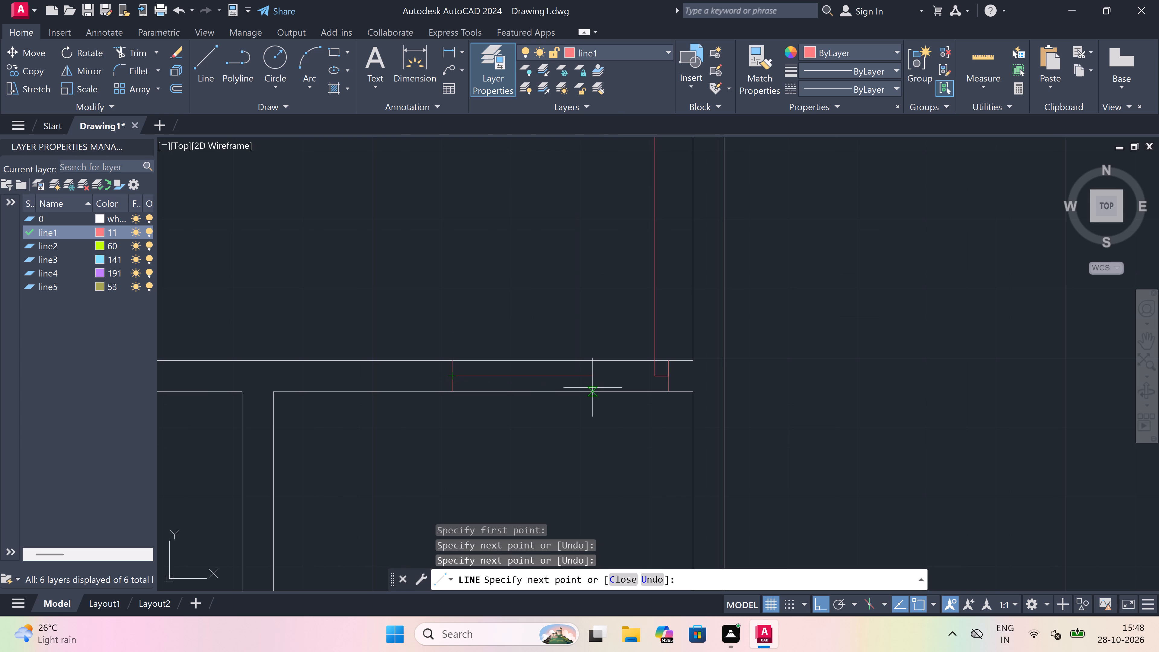
{"action": "type", "text": "2\""}
{"action": "key", "text": "space"}
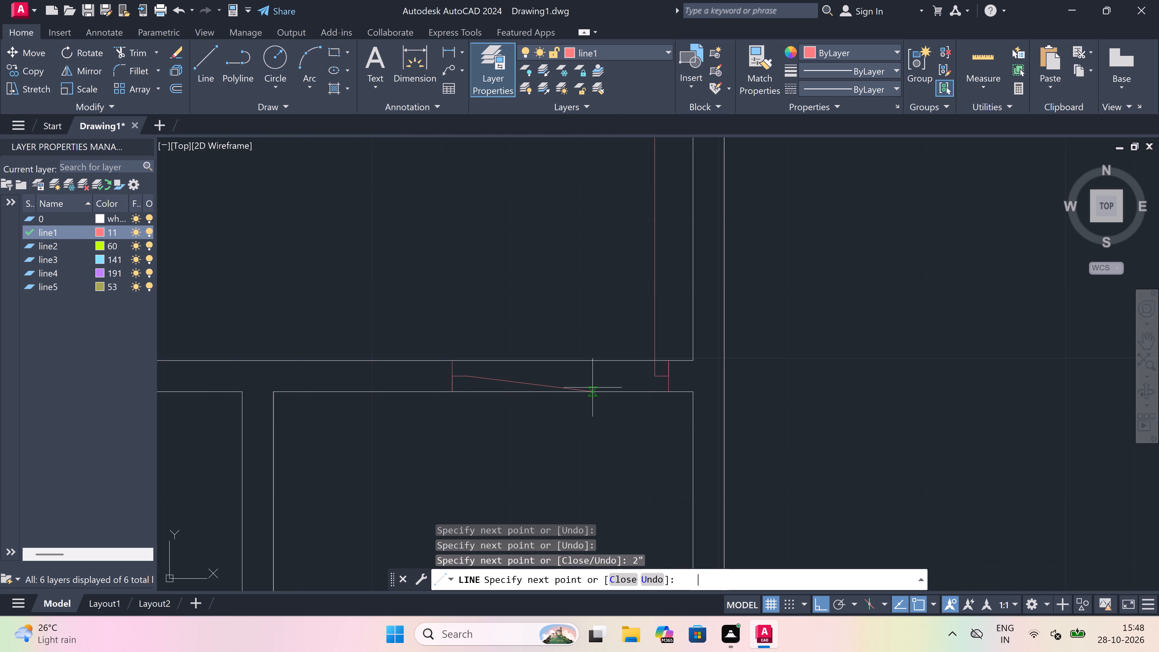
{"action": "key", "text": "Escape"}
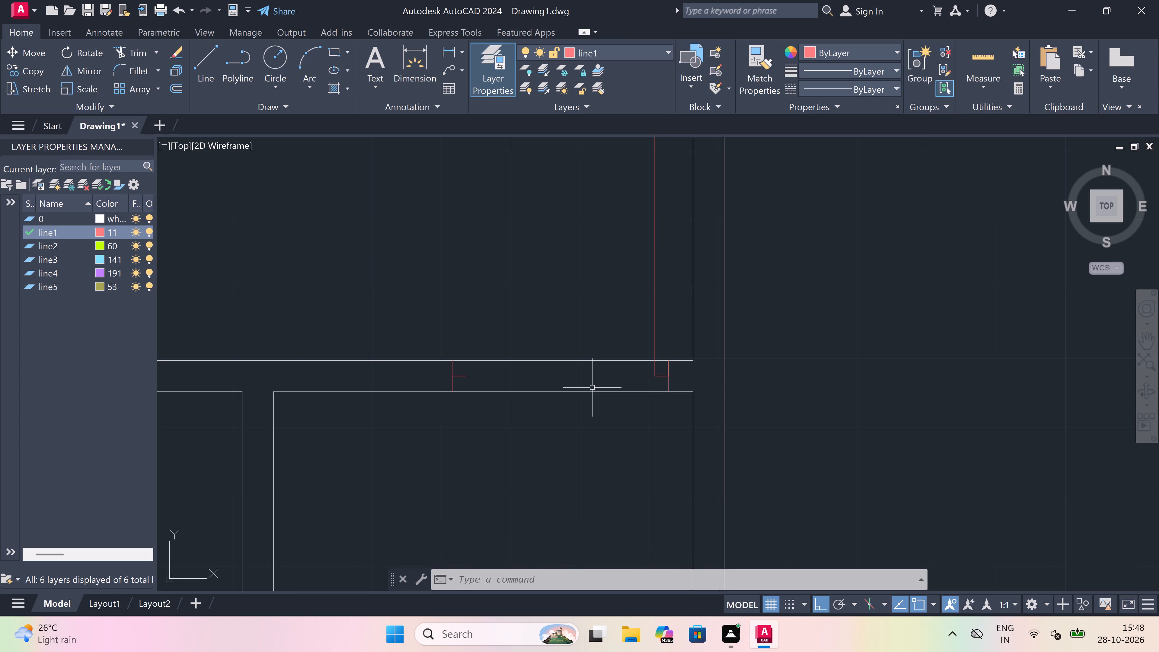
Draw a Start, End, Direction arc from the top of the 3' door line to the opposite jamb's 2" stub.
{"action": "left_click", "coordinate": [302, 78]}
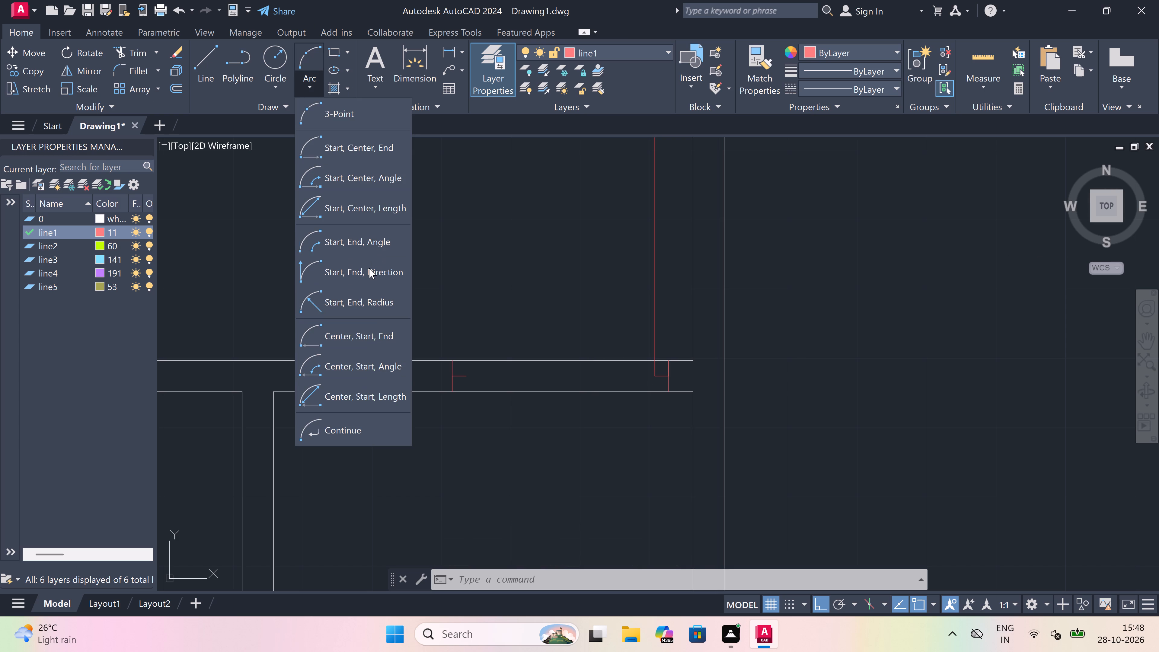
{"action": "left_click", "coordinate": [369, 268]}
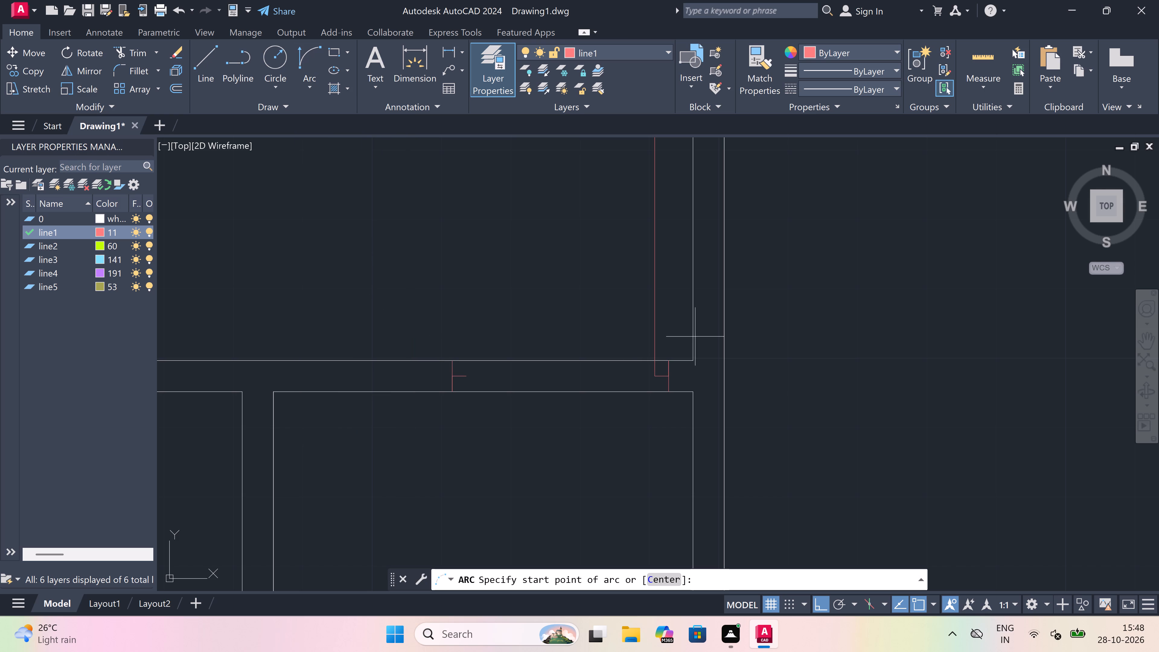
{"action": "scroll", "coordinate": [594, 367], "scroll_direction": "down", "scroll_amount": 2}
{"action": "scroll", "coordinate": [611, 305], "scroll_direction": "up", "scroll_amount": 1}
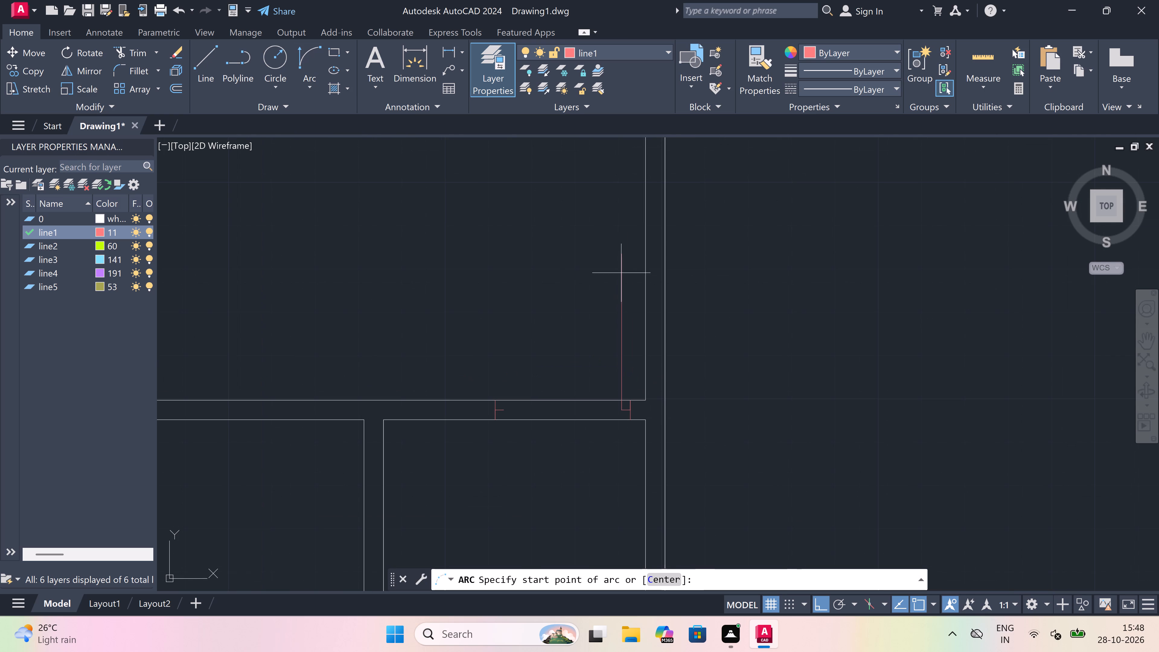
{"action": "left_click_drag", "start_coordinate": [625, 254], "coordinate": [621, 257]}
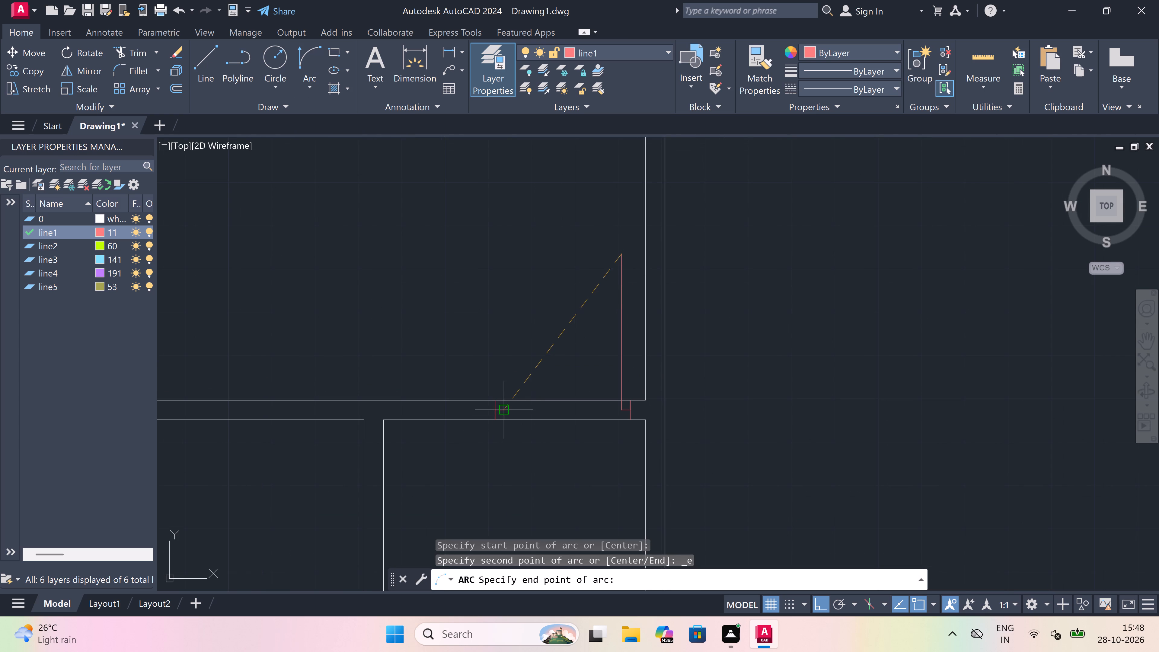
{"action": "left_click_drag", "start_coordinate": [505, 405], "coordinate": [505, 401]}
{"action": "left_click", "coordinate": [468, 330]}
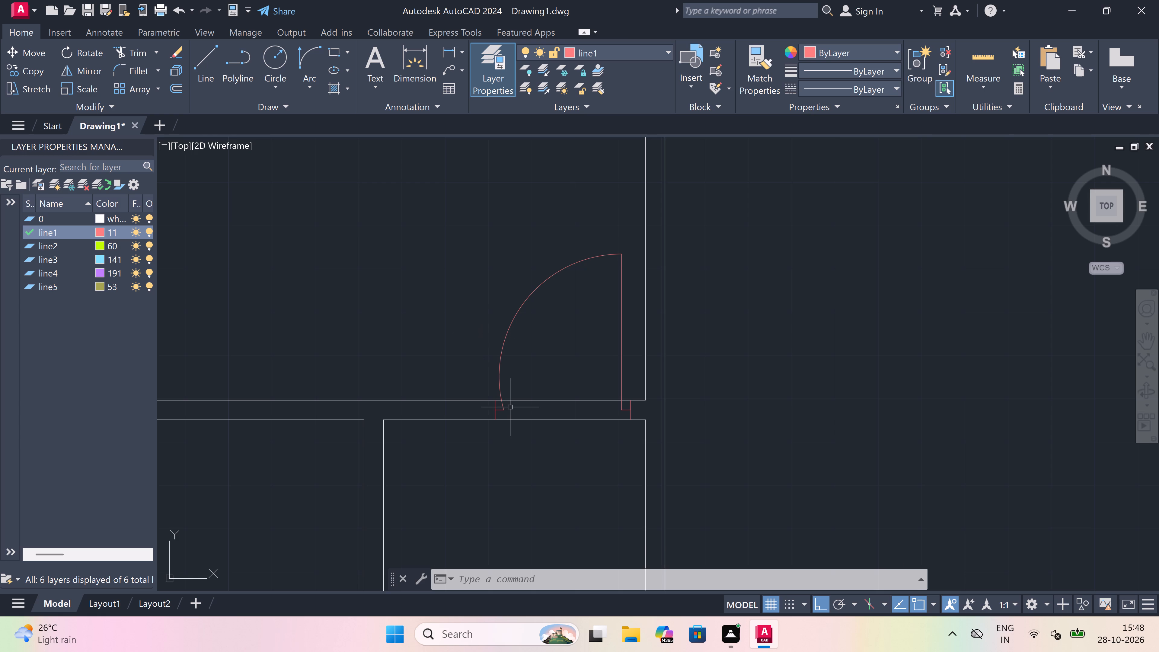
{"action": "key", "text": "Escape"}
Draw a door line across the upper-left room's top wall near its right corner, returning to mid-wall, going 2" left and 2' up.
{"action": "scroll", "coordinate": [510, 407], "scroll_direction": "down", "scroll_amount": 5}
{"action": "scroll", "coordinate": [511, 292], "scroll_direction": "up", "scroll_amount": 1}
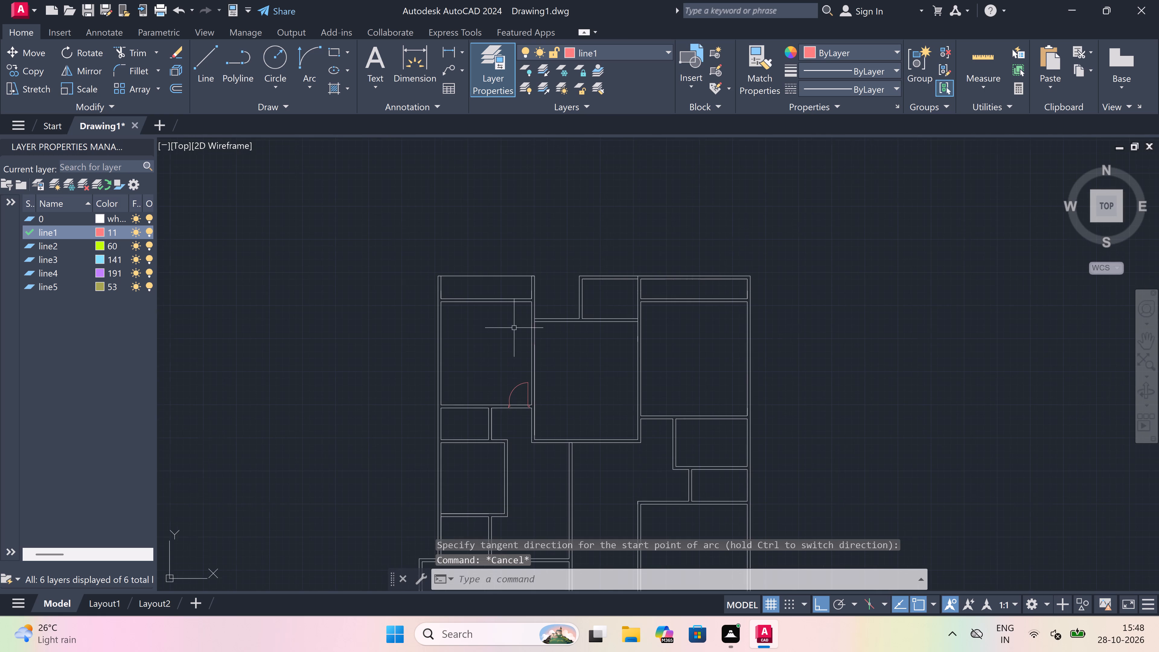
{"action": "scroll", "coordinate": [511, 292], "scroll_direction": "up", "scroll_amount": 1}
{"action": "scroll", "coordinate": [538, 291], "scroll_direction": "up", "scroll_amount": 2}
{"action": "key", "text": "l"}
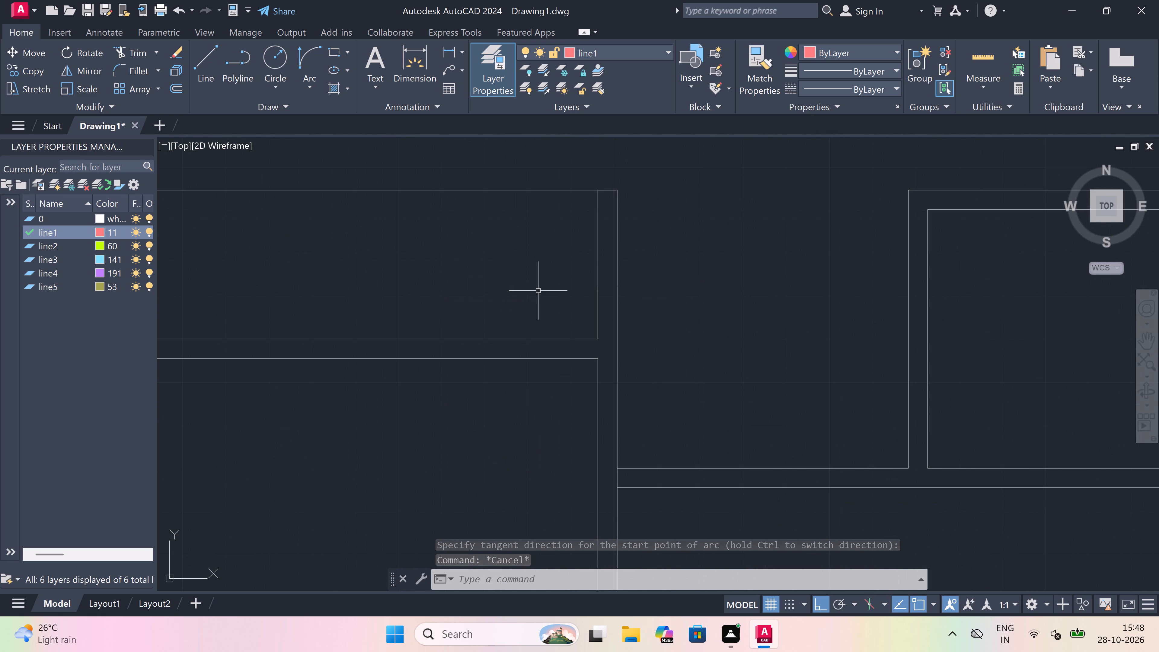
{"action": "key", "text": "space"}
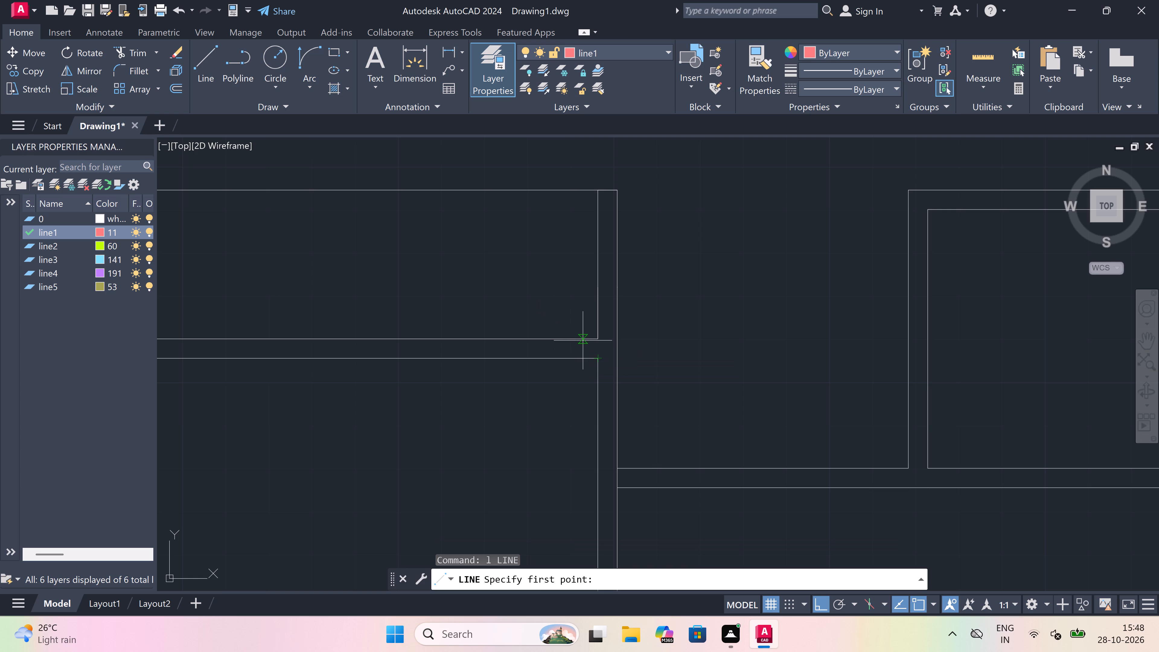
{"action": "left_click", "coordinate": [583, 340]}
{"action": "scroll", "coordinate": [583, 340], "scroll_direction": "up", "scroll_amount": 2}
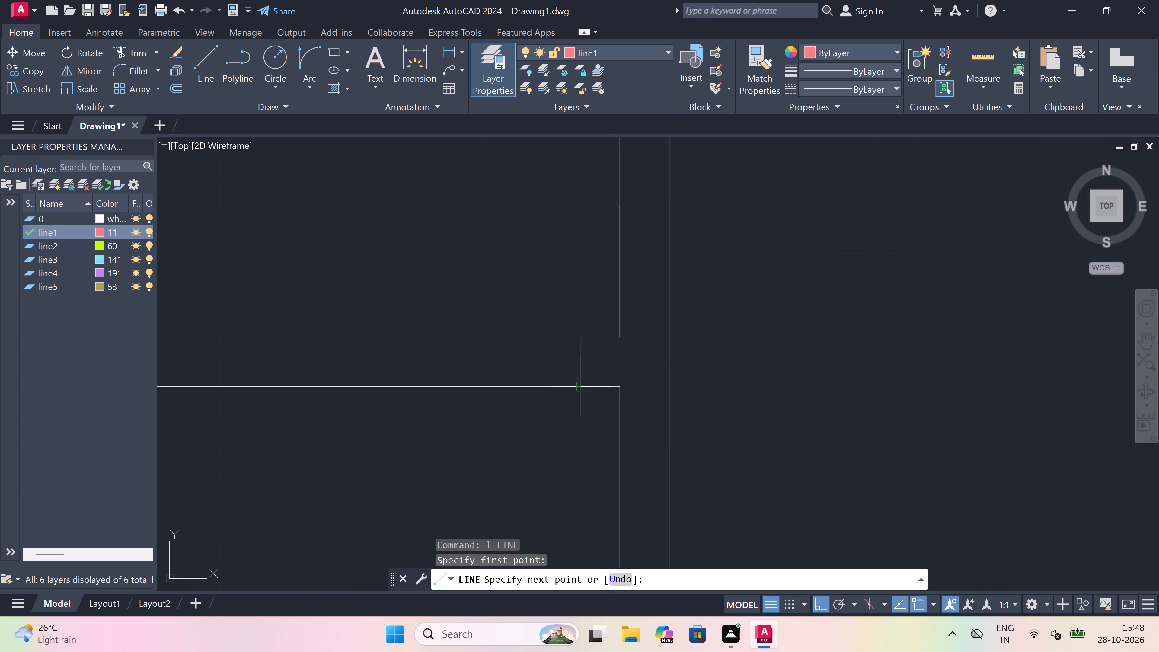
{"action": "left_click", "coordinate": [580, 388]}
{"action": "left_click", "coordinate": [581, 356]}
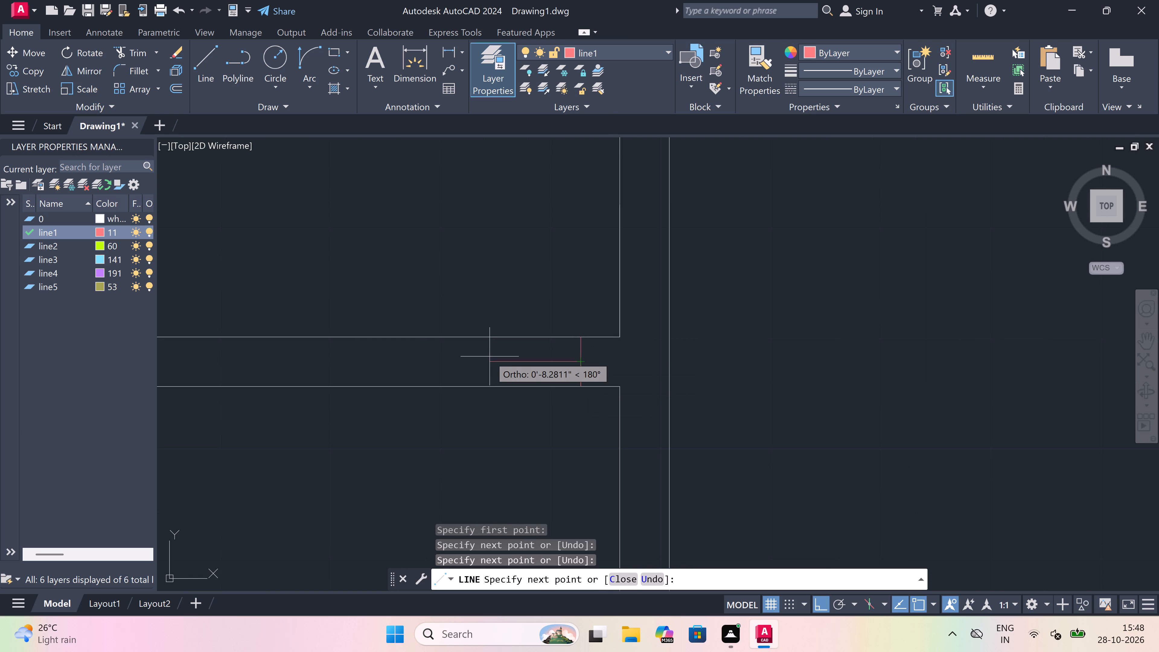
{"action": "key", "text": "2"}
{"action": "type", "text": "\""}
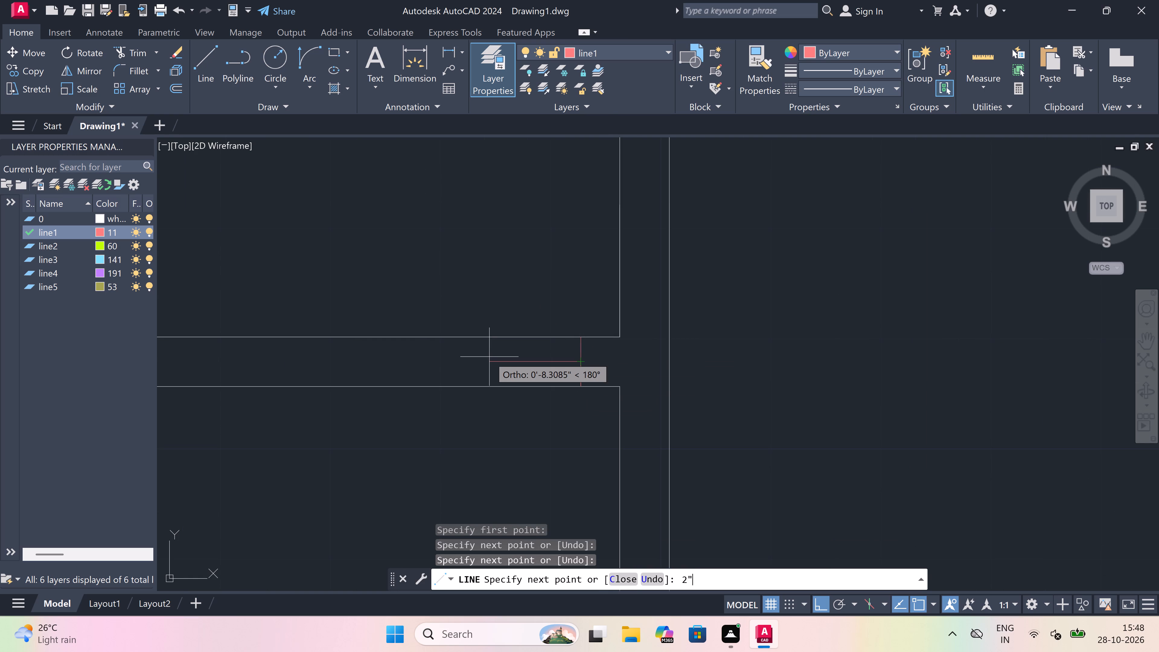
{"action": "key", "text": "space"}
{"action": "type", "text": "2'"}
{"action": "key", "text": "space"}
{"action": "key", "text": "Escape"}
Draw the opposite jamb line across the same top wall, left of the 2' door line, returning to mid-wall and going 2" right.
{"action": "key", "text": "space"}
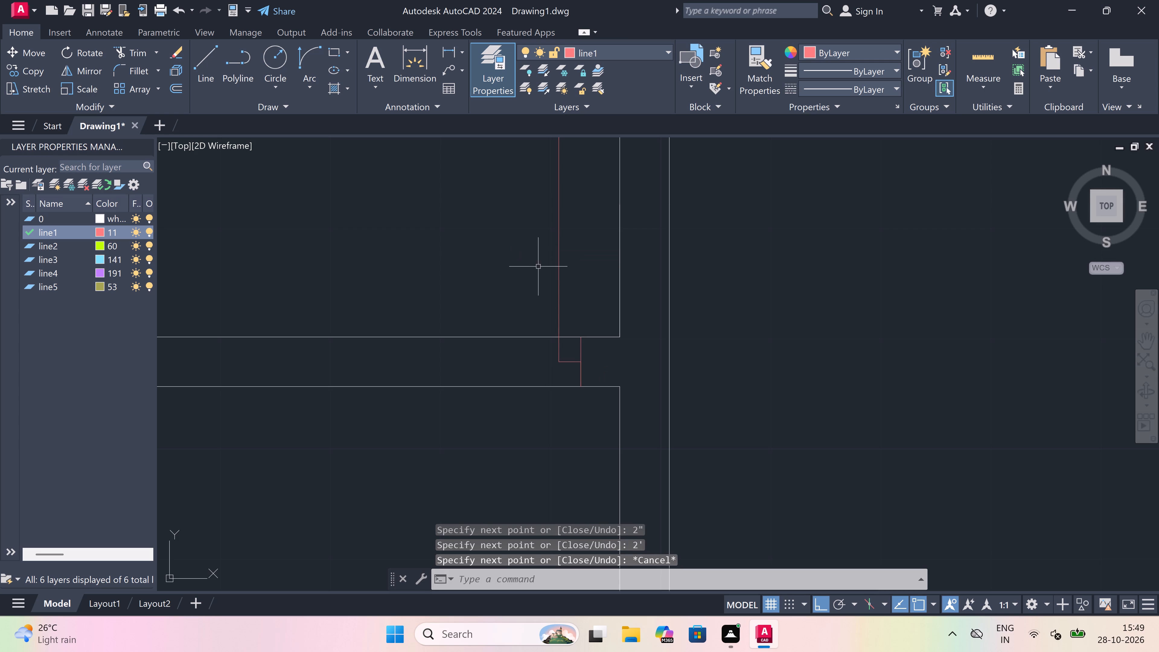
{"action": "scroll", "coordinate": [537, 323], "scroll_direction": "down", "scroll_amount": 2}
{"action": "scroll", "coordinate": [467, 276], "scroll_direction": "up", "scroll_amount": 1}
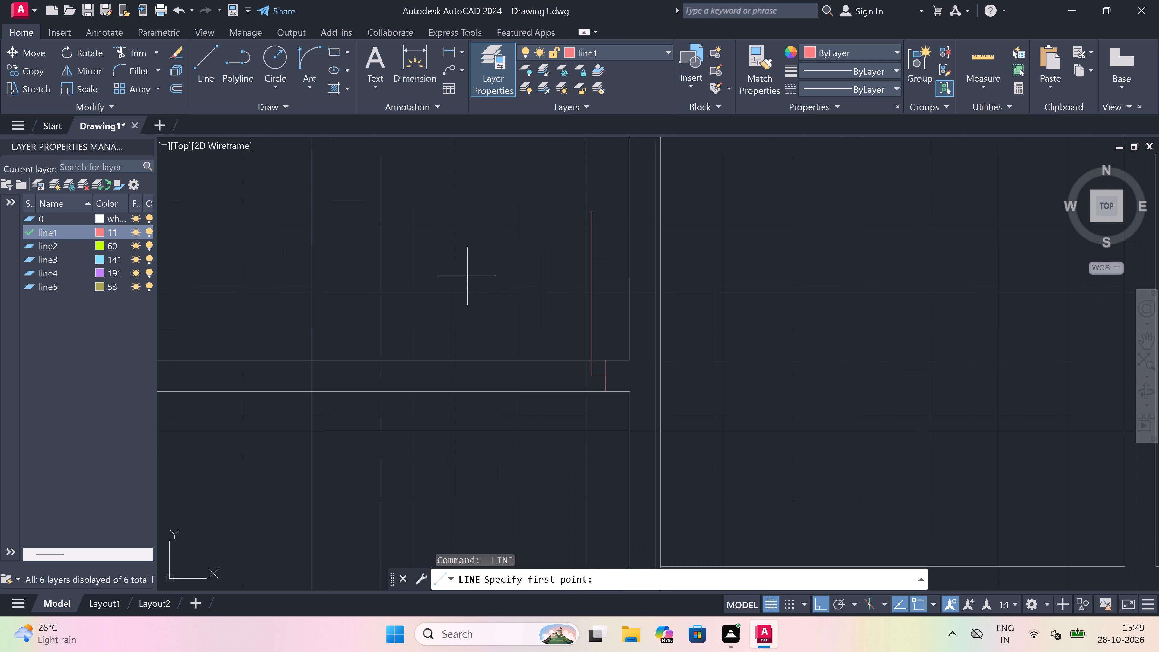
{"action": "left_click", "coordinate": [471, 361]}
{"action": "left_click", "coordinate": [468, 390]}
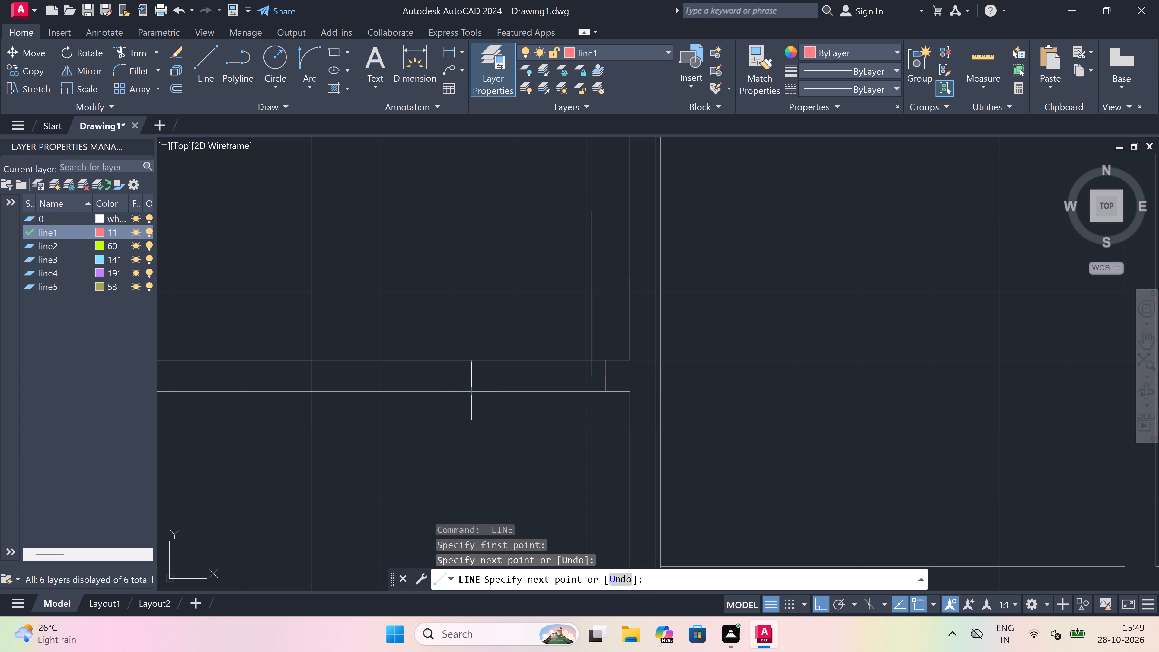
{"action": "left_click", "coordinate": [468, 377]}
{"action": "type", "text": "2\""}
{"action": "key", "text": "space"}
{"action": "key", "text": "Escape"}
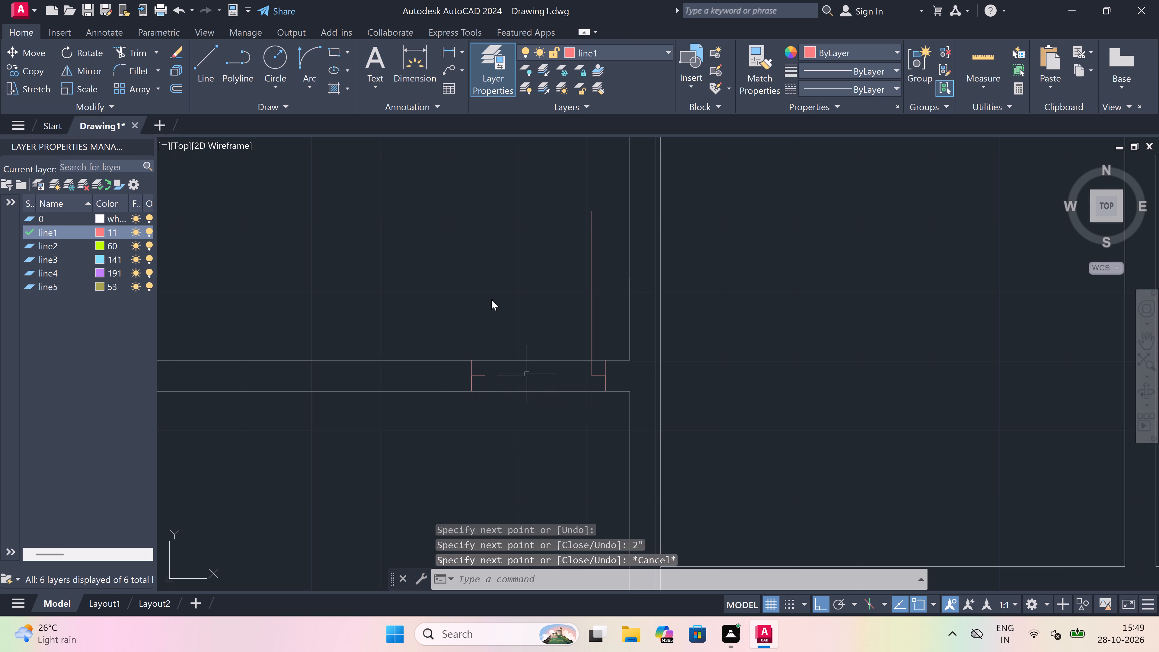
Draw the door swing arc from the top of the 2' door line to the end of the opposite jamb's 2" stub.
{"action": "left_click", "coordinate": [305, 54]}
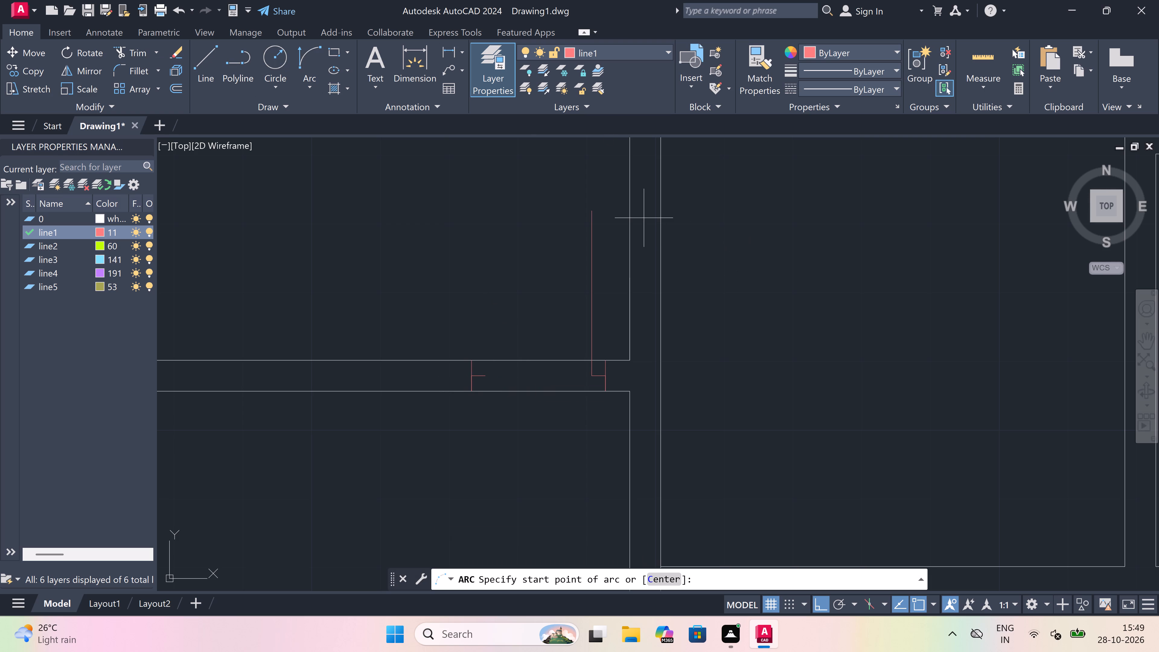
{"action": "left_click", "coordinate": [593, 212]}
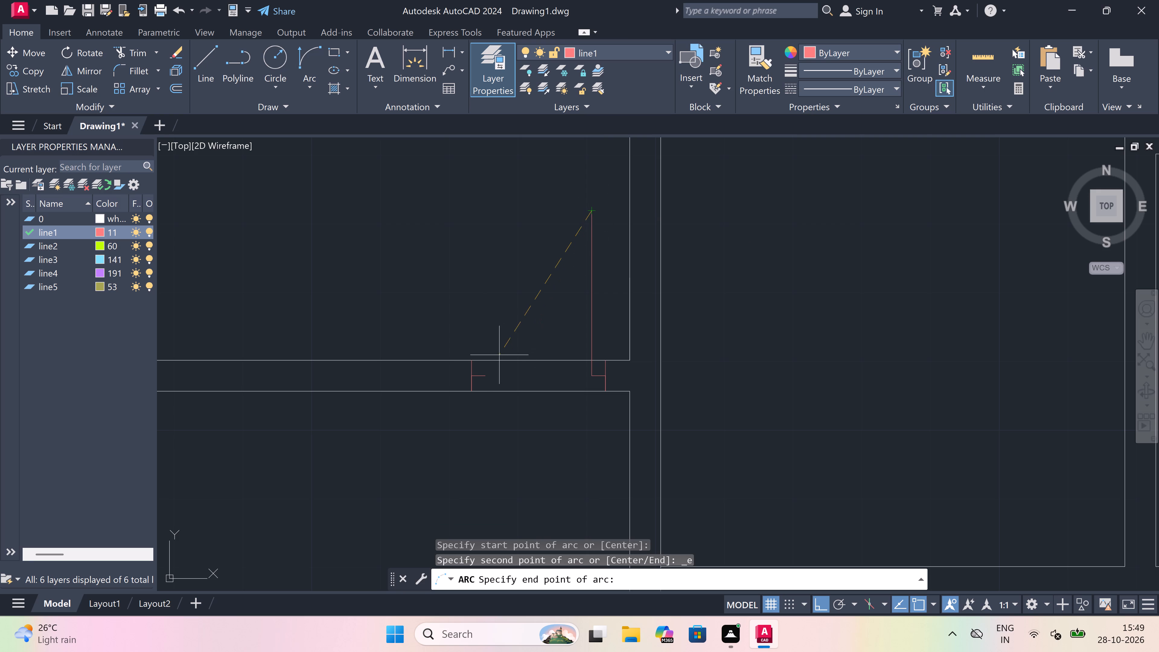
{"action": "left_click_drag", "start_coordinate": [487, 376], "coordinate": [484, 365]}
{"action": "left_click", "coordinate": [451, 273]}
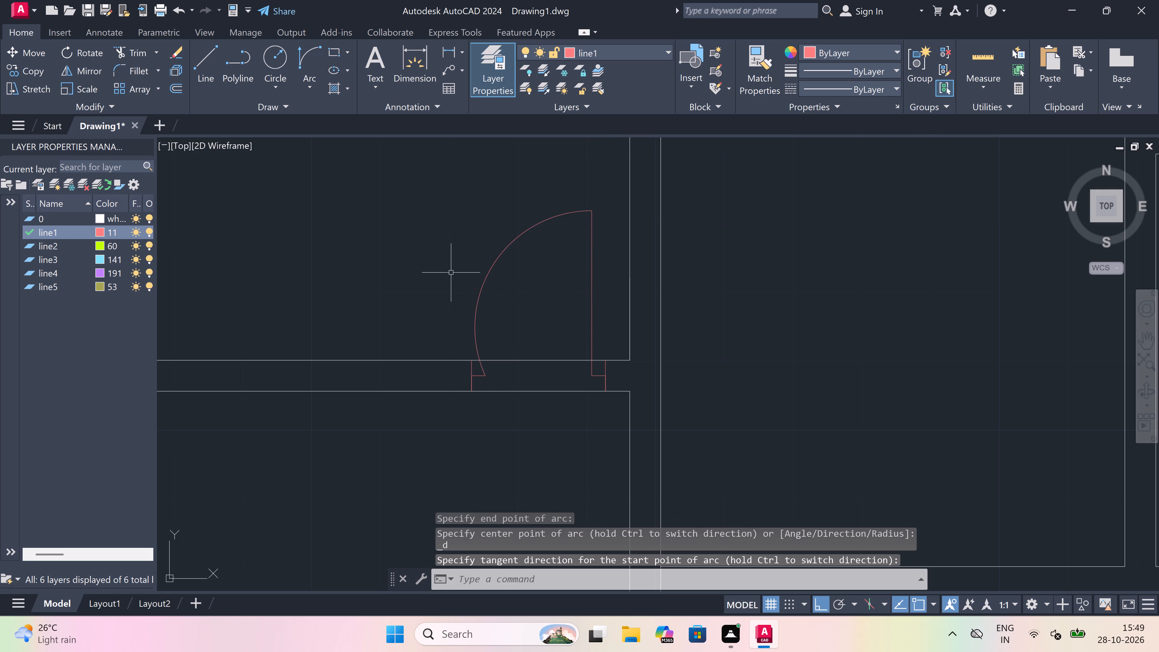
Trim both wall lines inside the new 2' door's opening.
{"action": "key", "text": "t"}
{"action": "key", "text": "r"}
{"action": "key", "text": "space"}
{"action": "left_click_drag", "start_coordinate": [562, 347], "coordinate": [561, 350]}
{"action": "left_click", "coordinate": [534, 424]}
{"action": "key", "text": "Escape"}
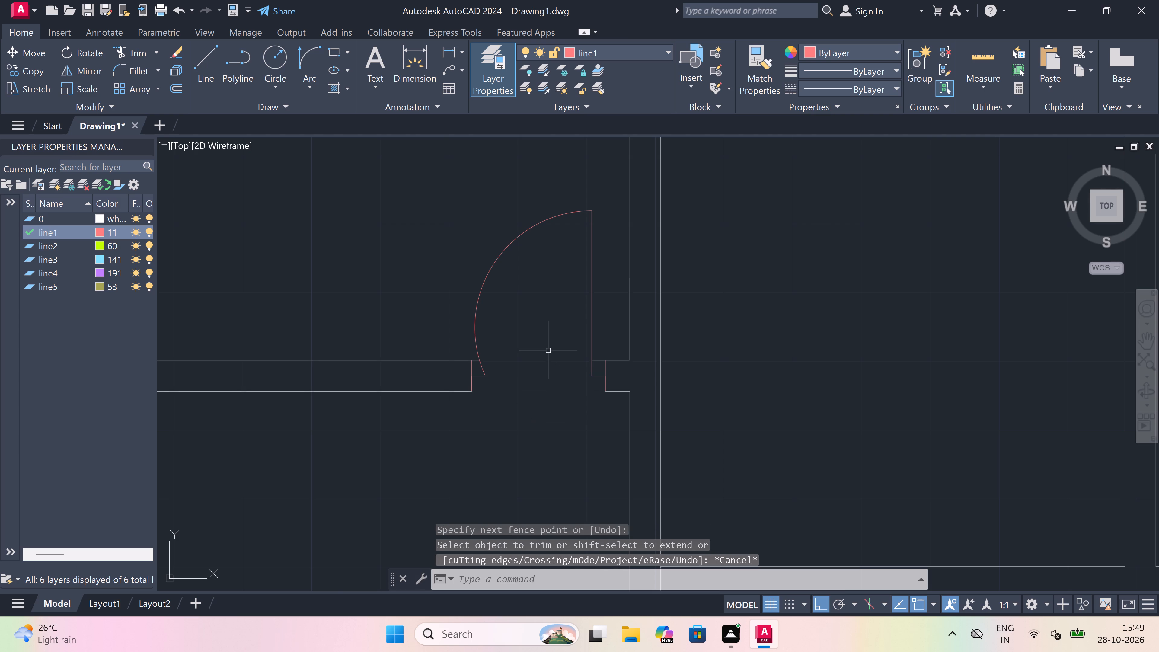
Draw a door line across the small top-middle room's right wall near its lower corner, returning to mid-wall, going 2" up and 2' left.
{"action": "scroll", "coordinate": [557, 332], "scroll_direction": "down", "scroll_amount": 5}
{"action": "type", "text": "l"}
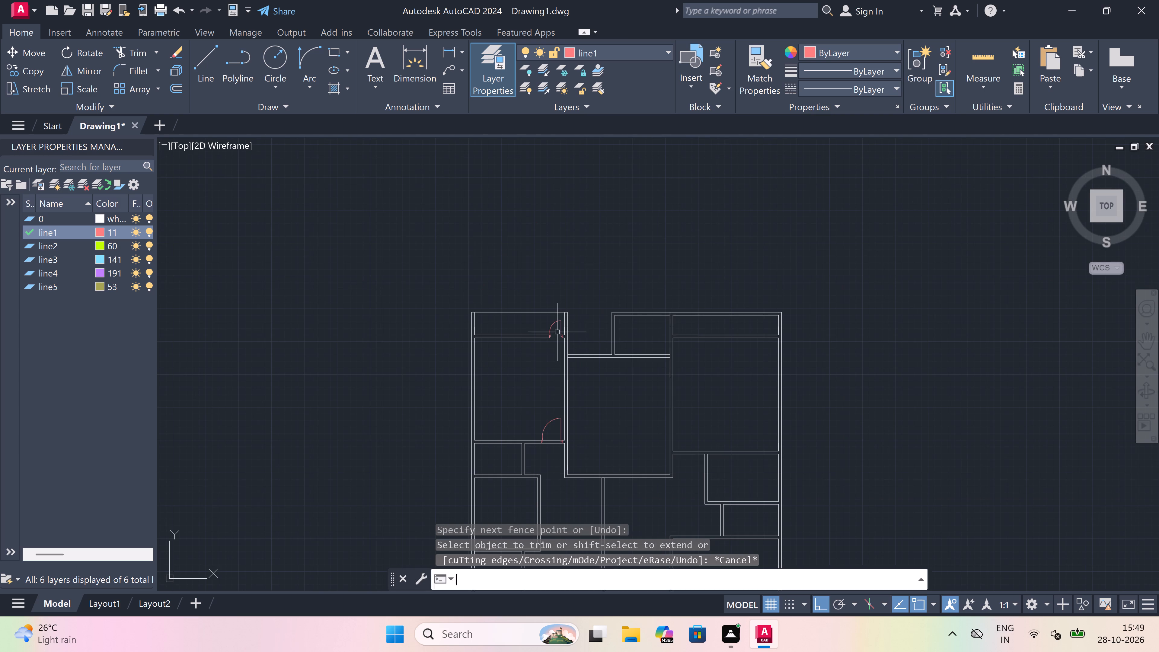
{"action": "key", "text": "space"}
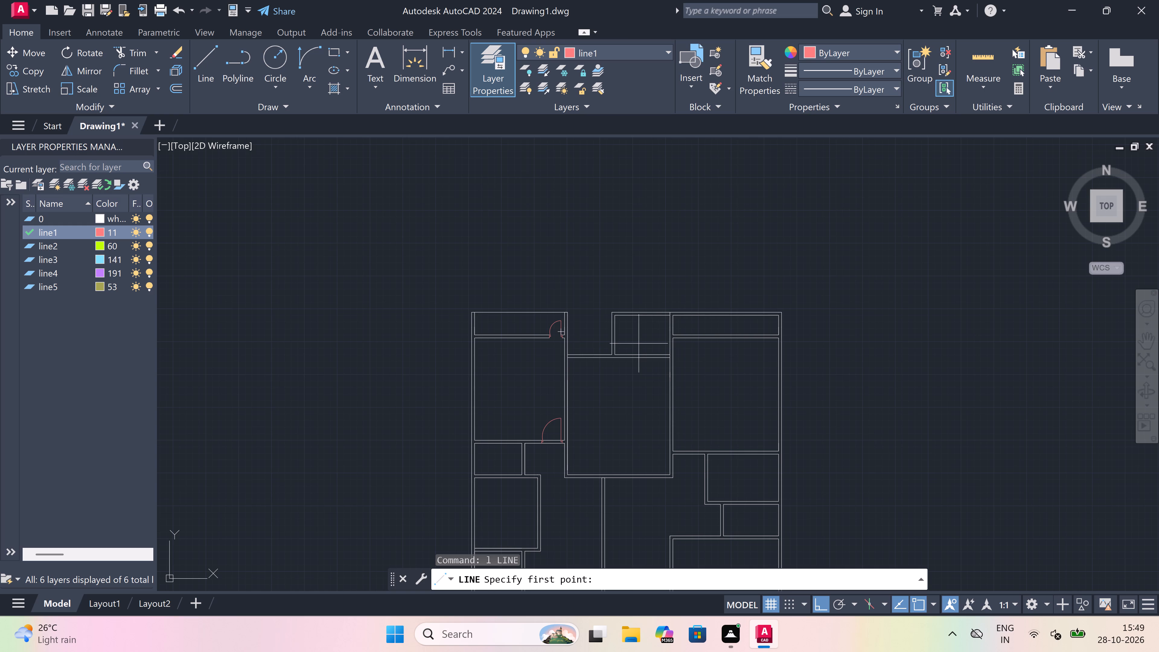
{"action": "scroll", "coordinate": [699, 330], "scroll_direction": "up", "scroll_amount": 2}
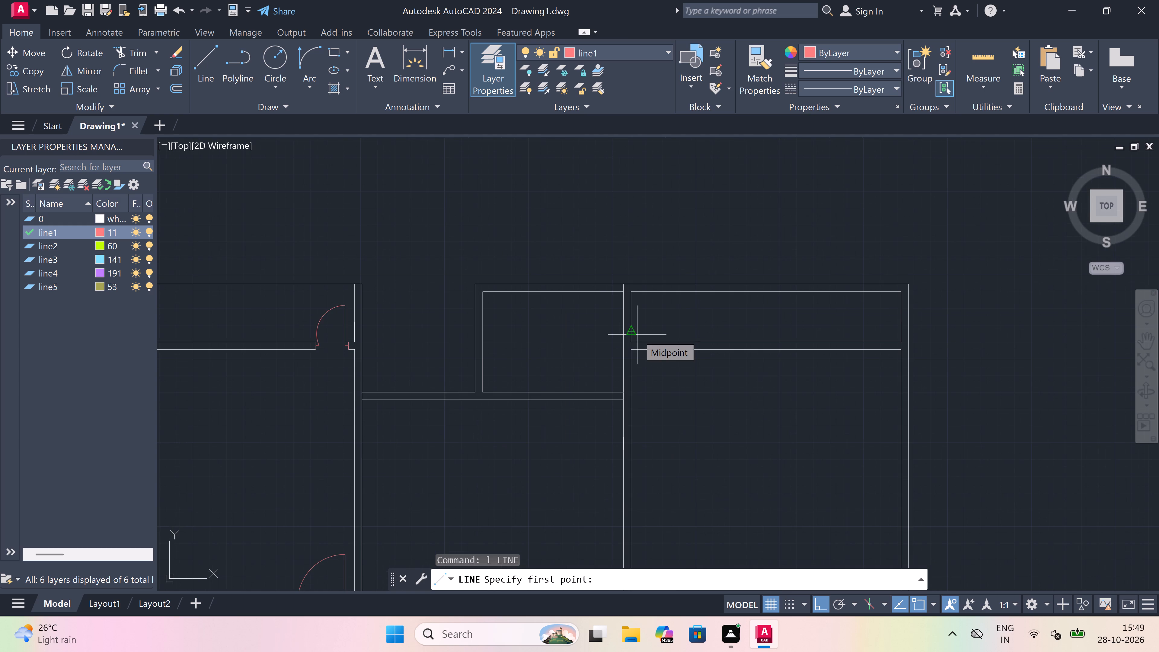
{"action": "scroll", "coordinate": [637, 335], "scroll_direction": "up", "scroll_amount": 1}
{"action": "scroll", "coordinate": [611, 421], "scroll_direction": "up", "scroll_amount": 2}
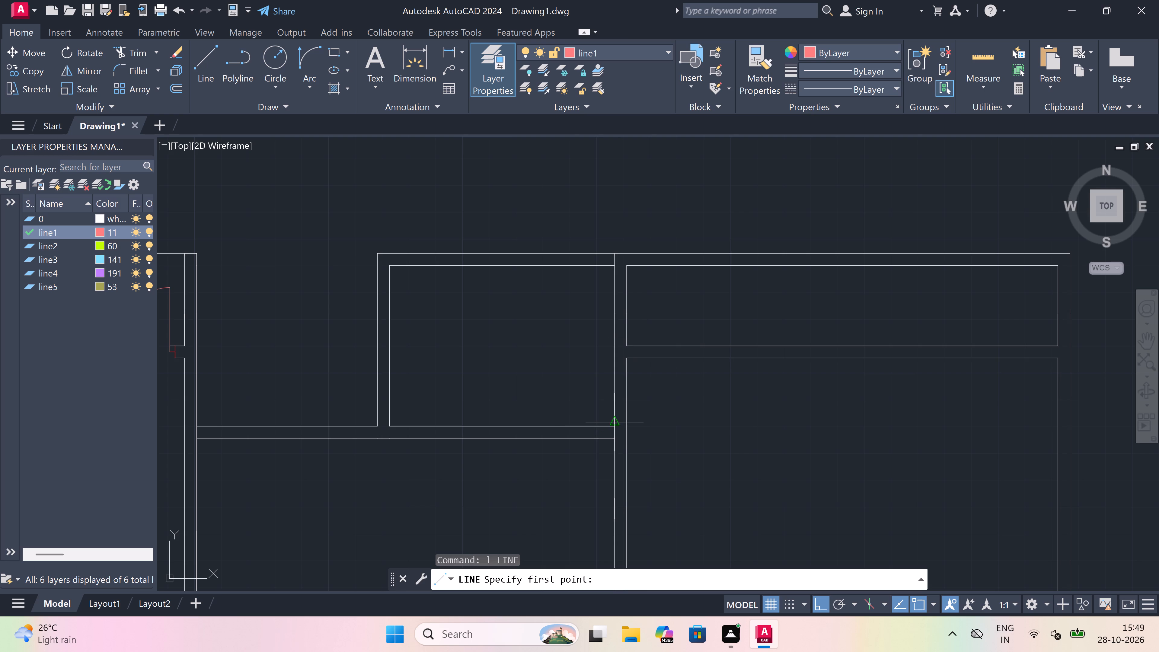
{"action": "left_click", "coordinate": [617, 423]}
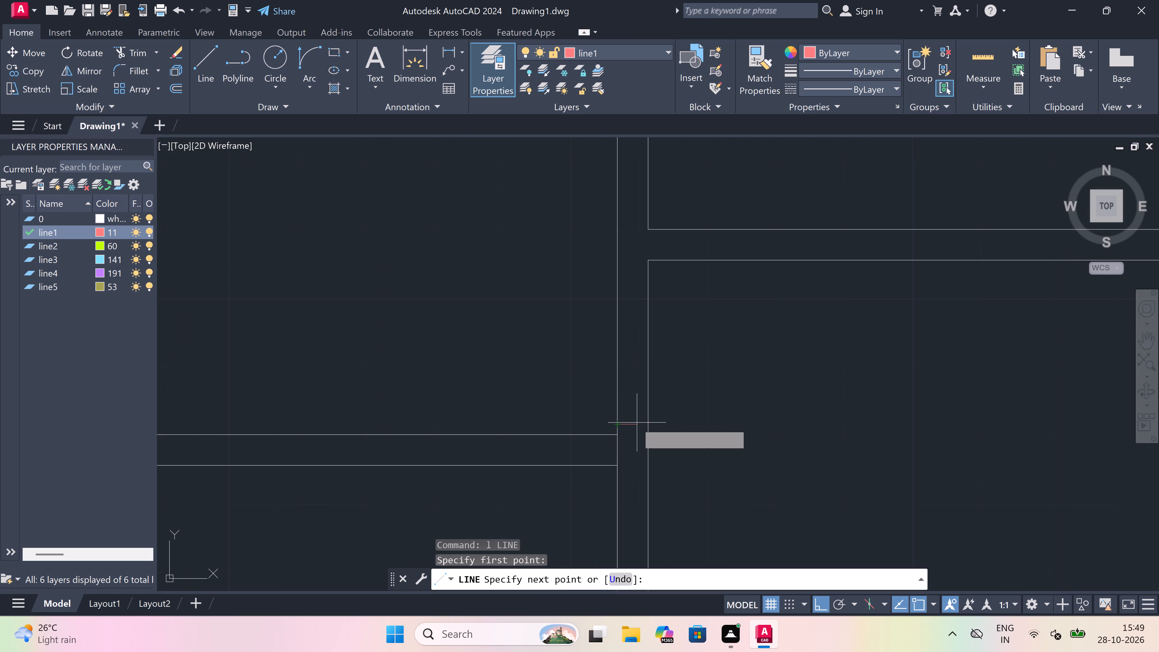
{"action": "scroll", "coordinate": [659, 423], "scroll_direction": "up", "scroll_amount": 2}
{"action": "left_click", "coordinate": [626, 427]}
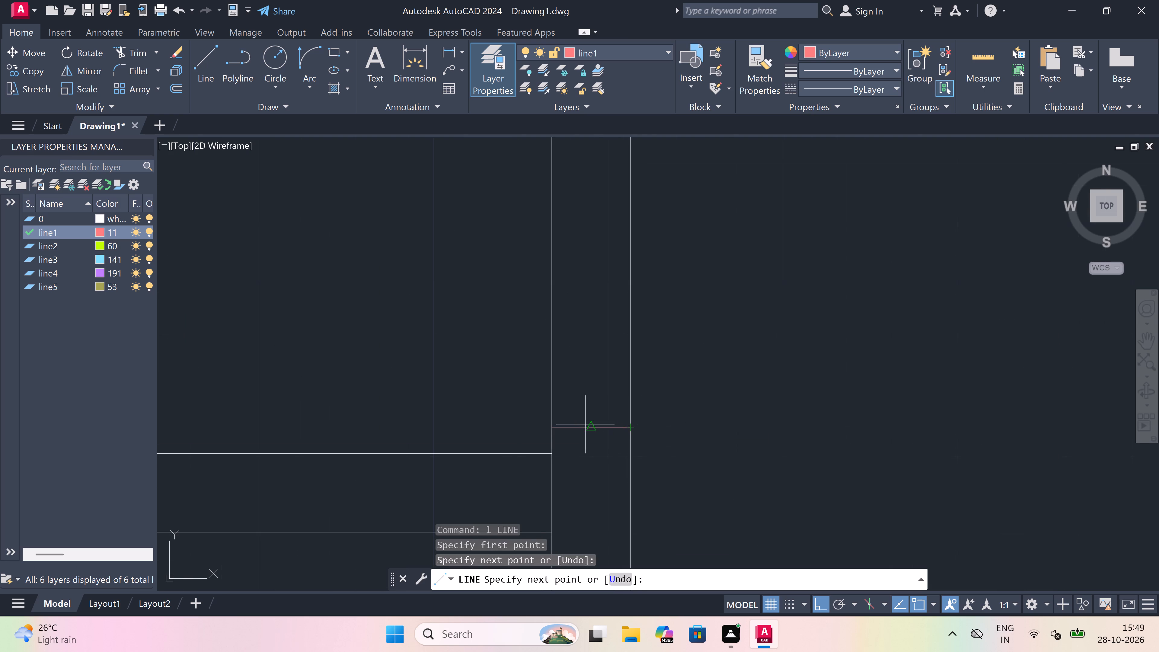
{"action": "left_click", "coordinate": [598, 424]}
{"action": "type", "text": "2\""}
{"action": "key", "text": "space"}
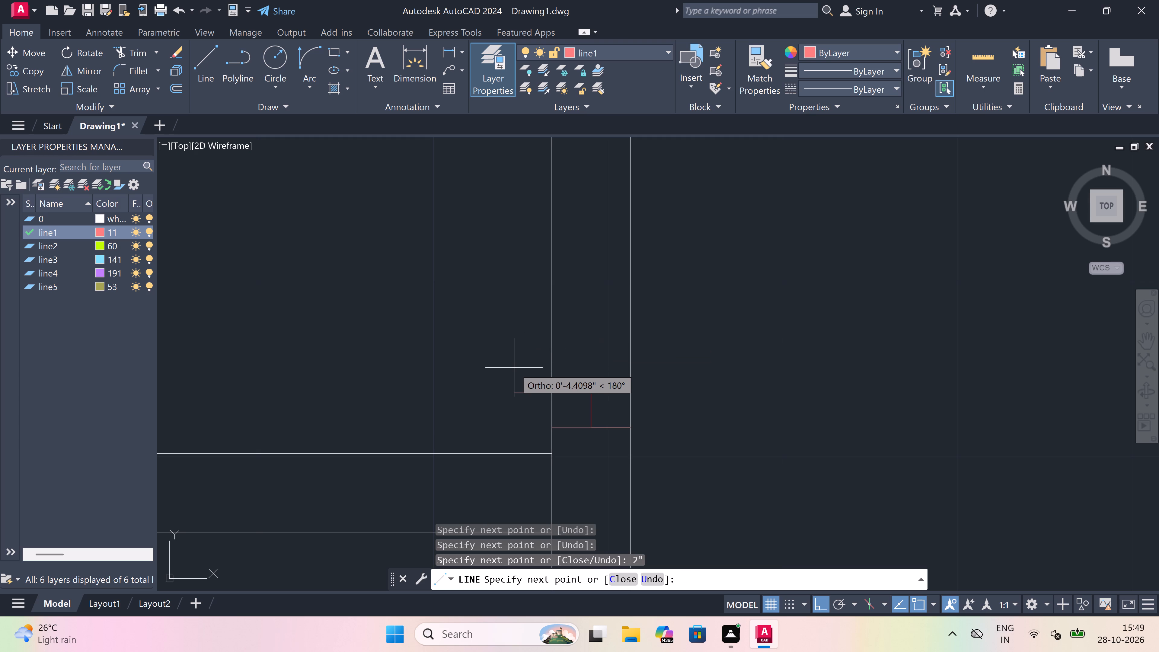
{"action": "type", "text": "2'"}
{"action": "key", "text": "space"}
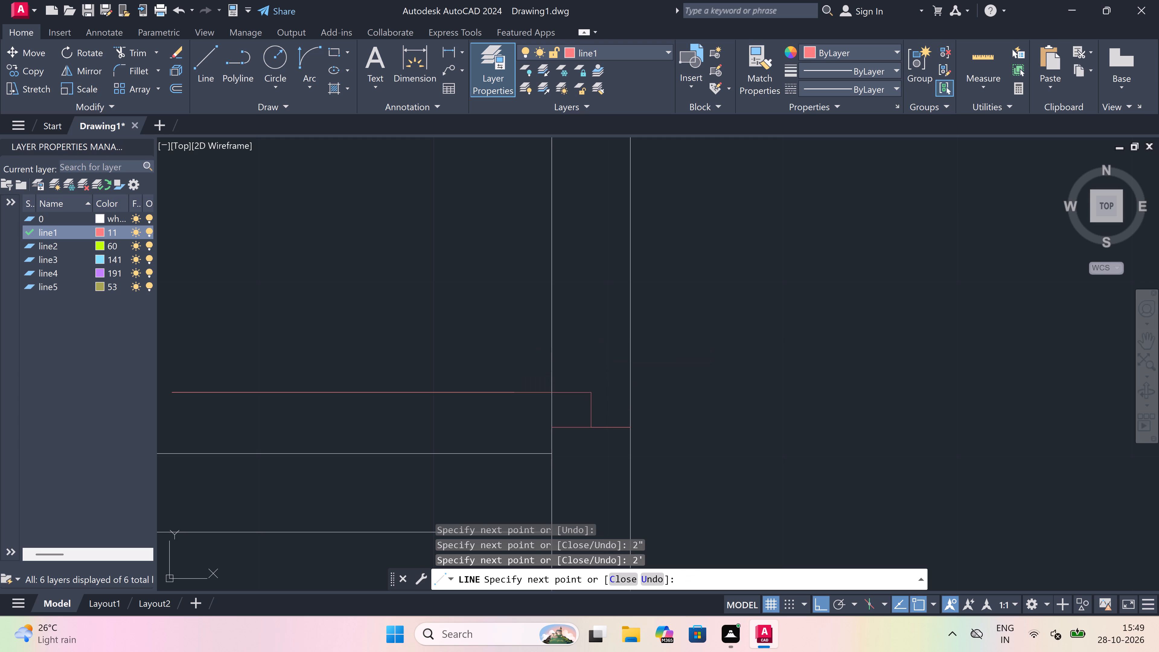
{"action": "key", "text": "Escape"}
Draw the opposite jamb line across the same right wall, above the 2' door line, returning to mid-wall and going 2" down.
{"action": "key", "text": "space"}
{"action": "scroll", "coordinate": [653, 366], "scroll_direction": "down", "scroll_amount": 3}
{"action": "scroll", "coordinate": [626, 289], "scroll_direction": "up", "scroll_amount": 2}
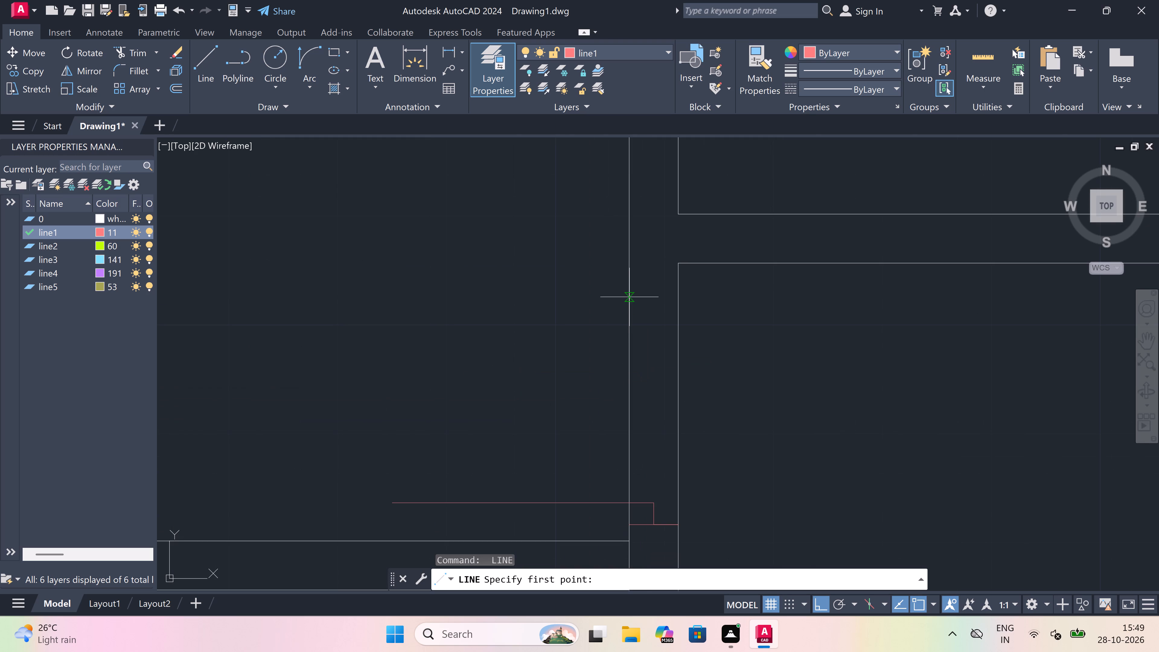
{"action": "left_click", "coordinate": [629, 295]}
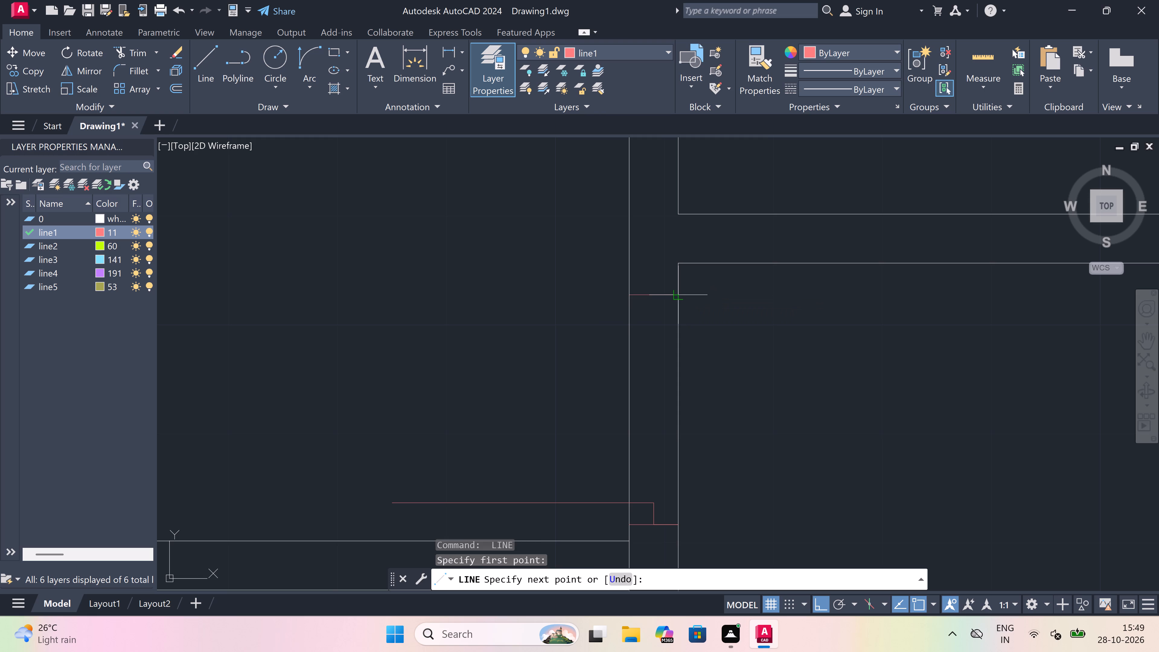
{"action": "left_click", "coordinate": [679, 292]}
{"action": "left_click_drag", "start_coordinate": [652, 291], "coordinate": [654, 295]}
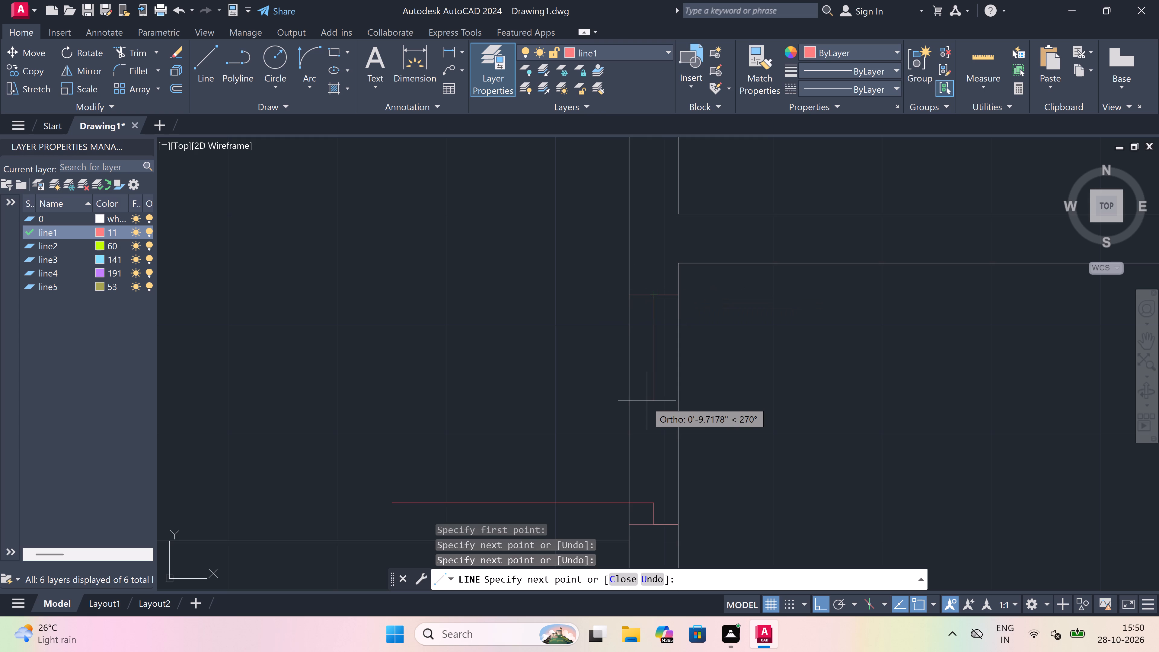
{"action": "type", "text": "2\""}
{"action": "key", "text": "space"}
{"action": "key", "text": "Escape"}
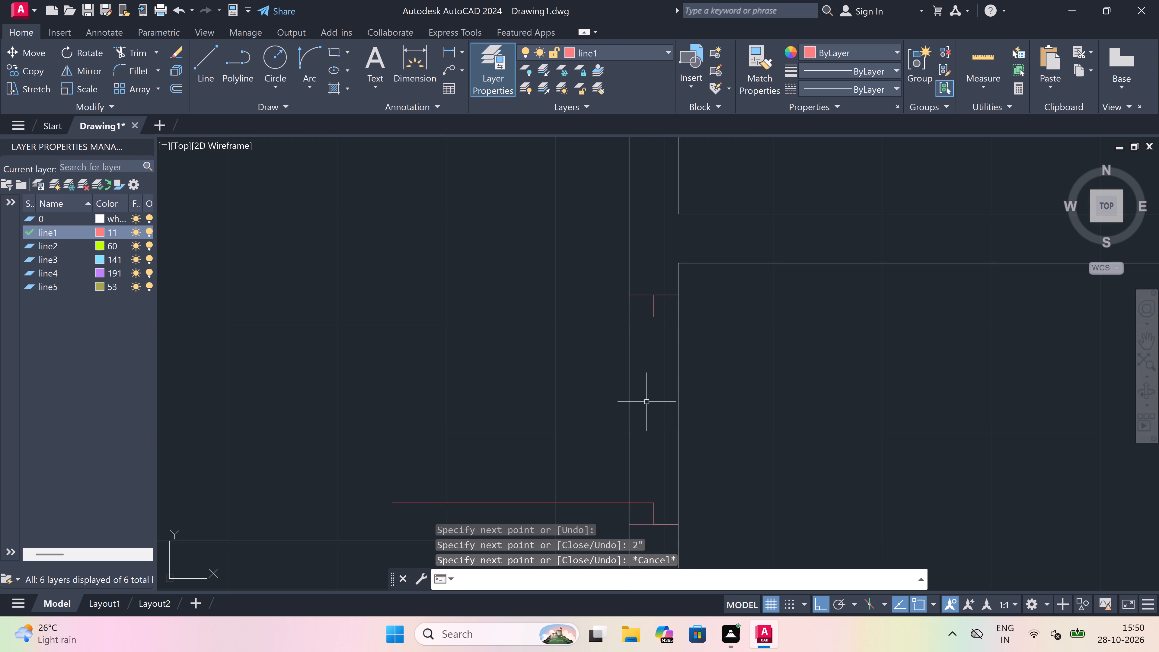
Draw the door swing arc from the free end of the 2' door line to the end of the opposite jamb's 2" stub.
{"action": "left_click", "coordinate": [304, 52]}
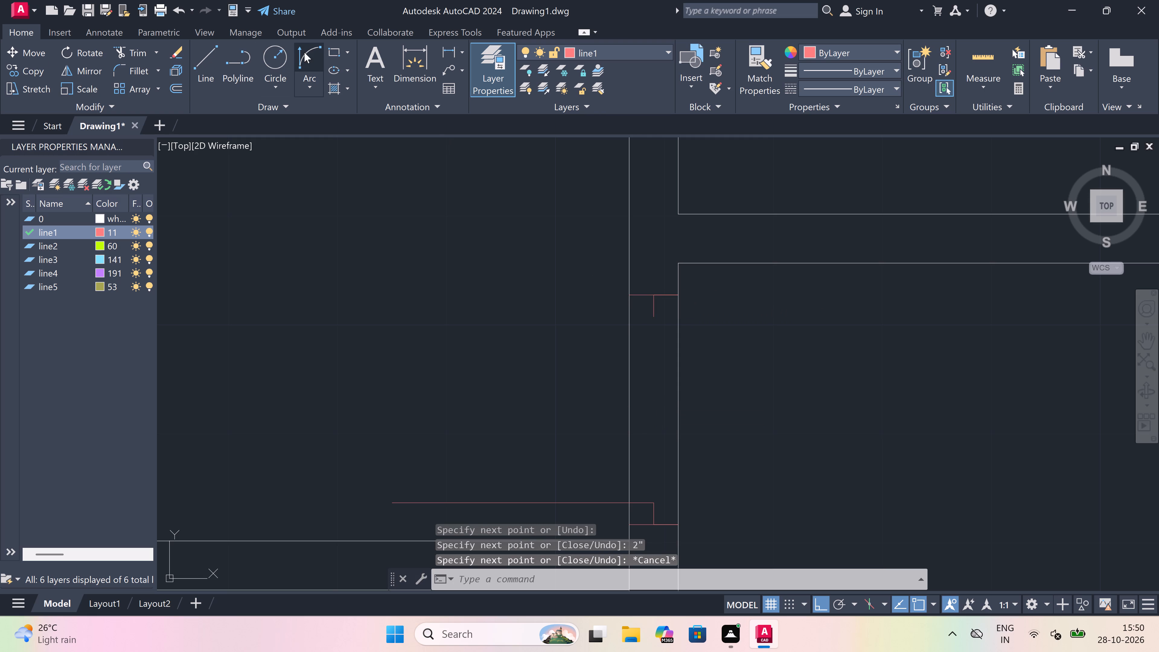
{"action": "scroll", "coordinate": [417, 492], "scroll_direction": "down", "scroll_amount": 2}
{"action": "scroll", "coordinate": [398, 499], "scroll_direction": "up", "scroll_amount": 2}
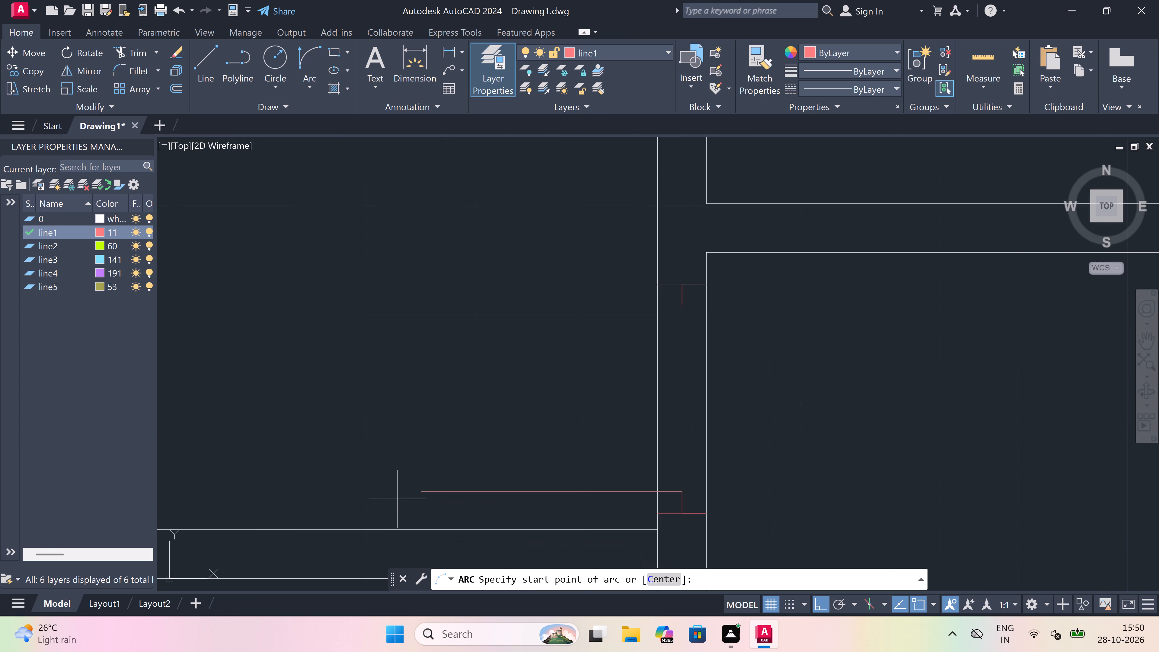
{"action": "left_click", "coordinate": [417, 489]}
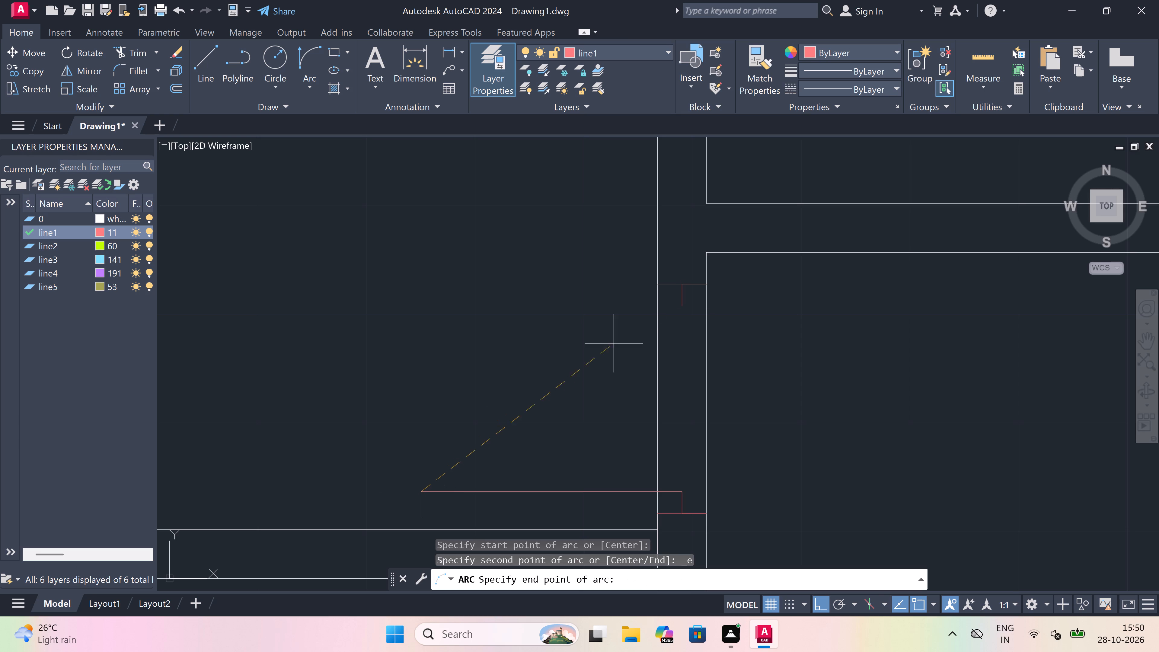
{"action": "left_click", "coordinate": [680, 309]}
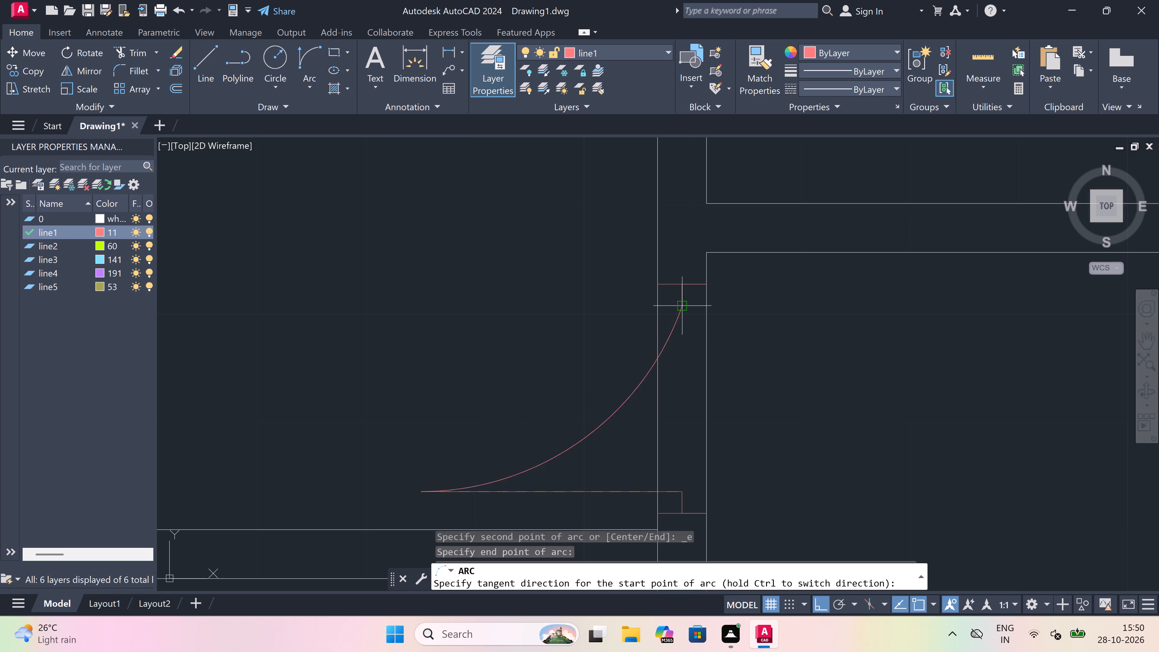
{"action": "left_click", "coordinate": [524, 261]}
Trim both wall lines inside the new door opening in the small top-middle room's right wall.
{"action": "type", "text": "tr"}
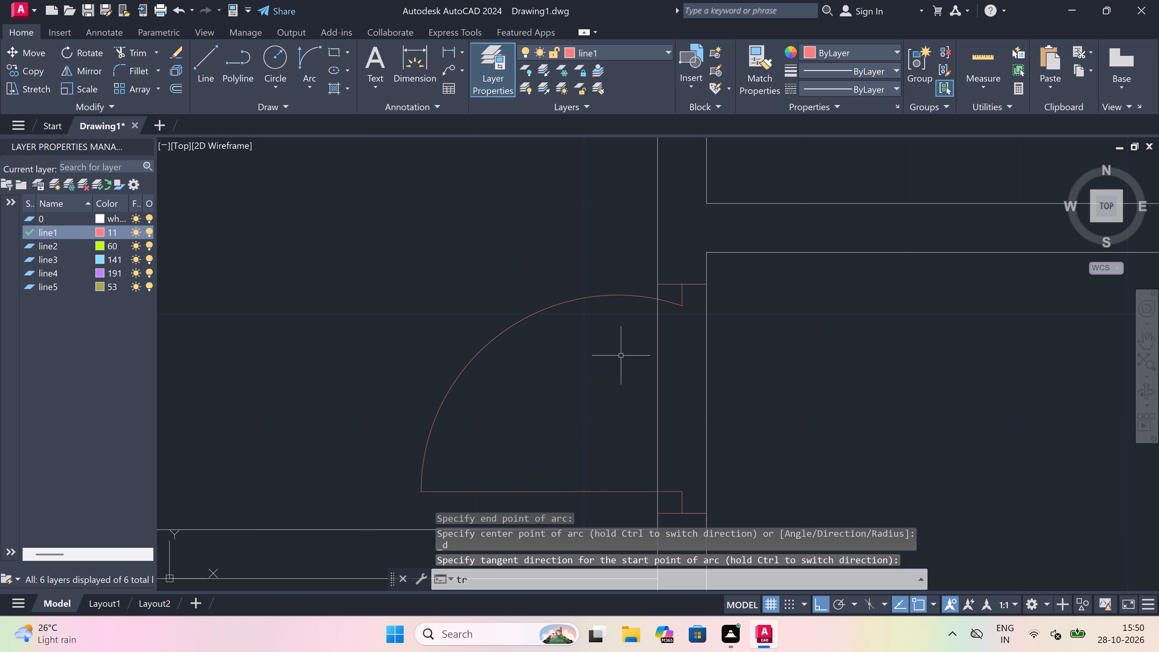
{"action": "key", "text": "space"}
{"action": "left_click", "coordinate": [618, 372]}
{"action": "left_click", "coordinate": [768, 401]}
Trim away the inner top wall line of the narrow top-right room.
{"action": "scroll", "coordinate": [546, 408], "scroll_direction": "down", "scroll_amount": 3}
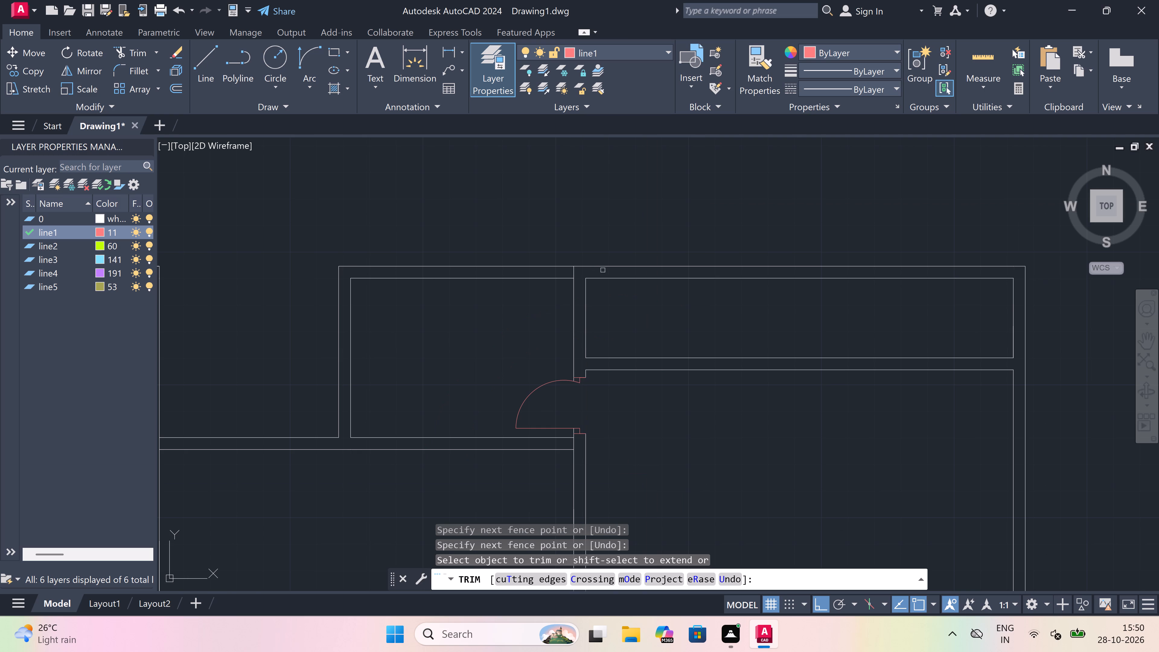
{"action": "left_click", "coordinate": [623, 277]}
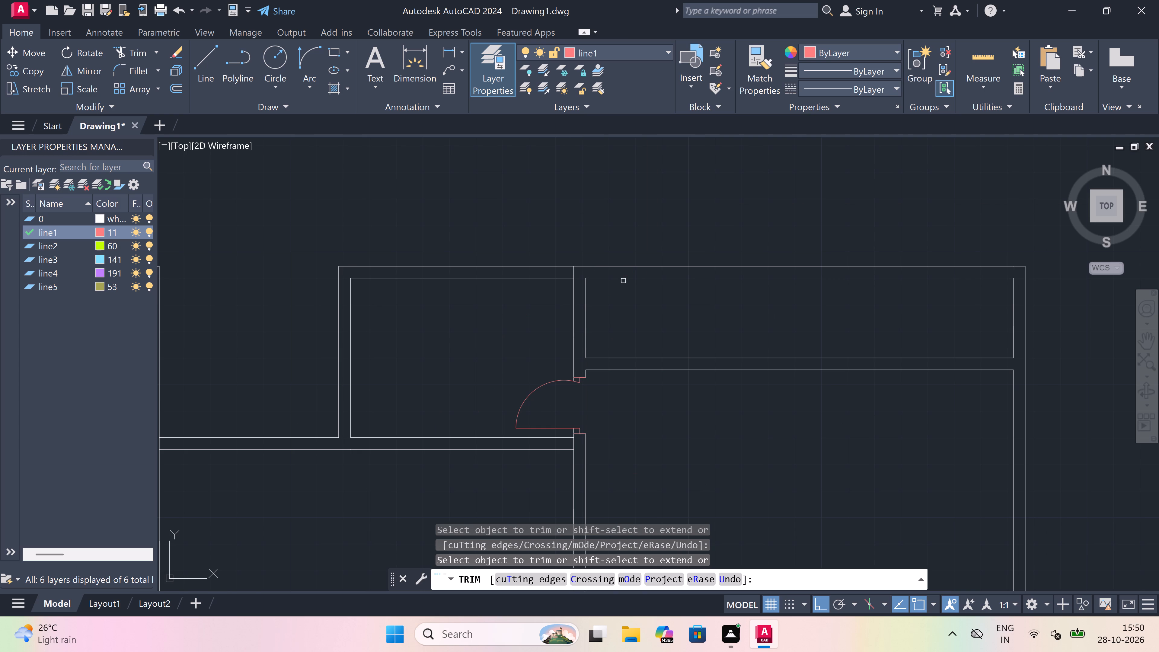
{"action": "key", "text": "Escape"}
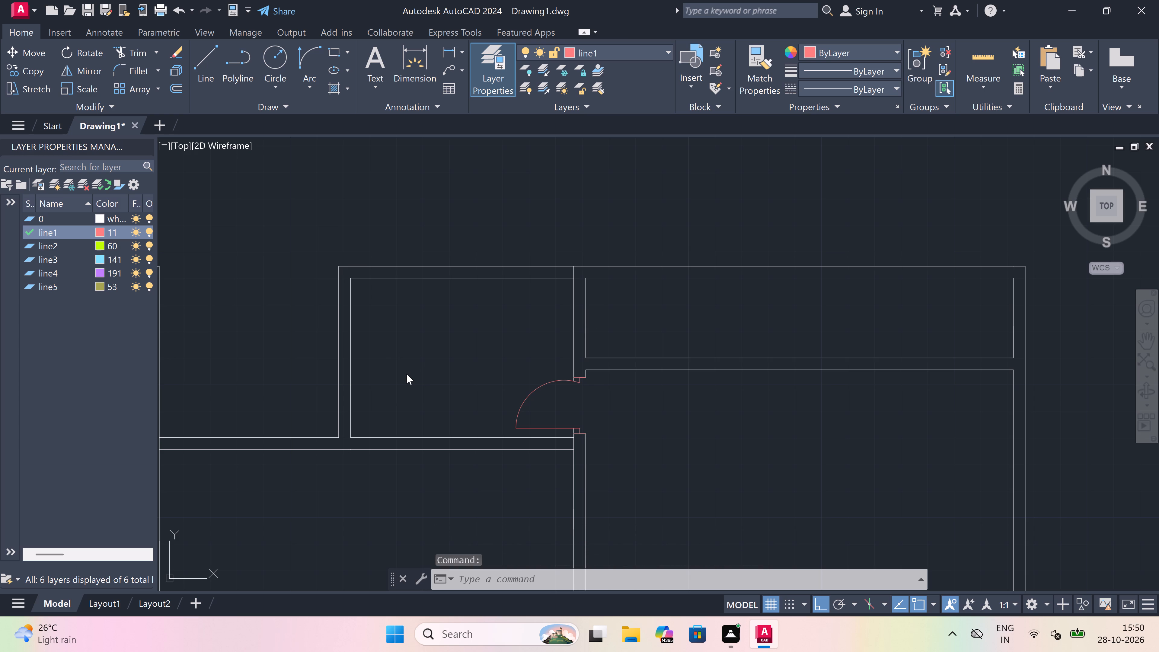
{"action": "key", "text": "Escape"}
Extend the narrow top-right room's left and right inner wall lines up to the outer top line.
{"action": "type", "text": "ex"}
{"action": "key", "text": "space"}
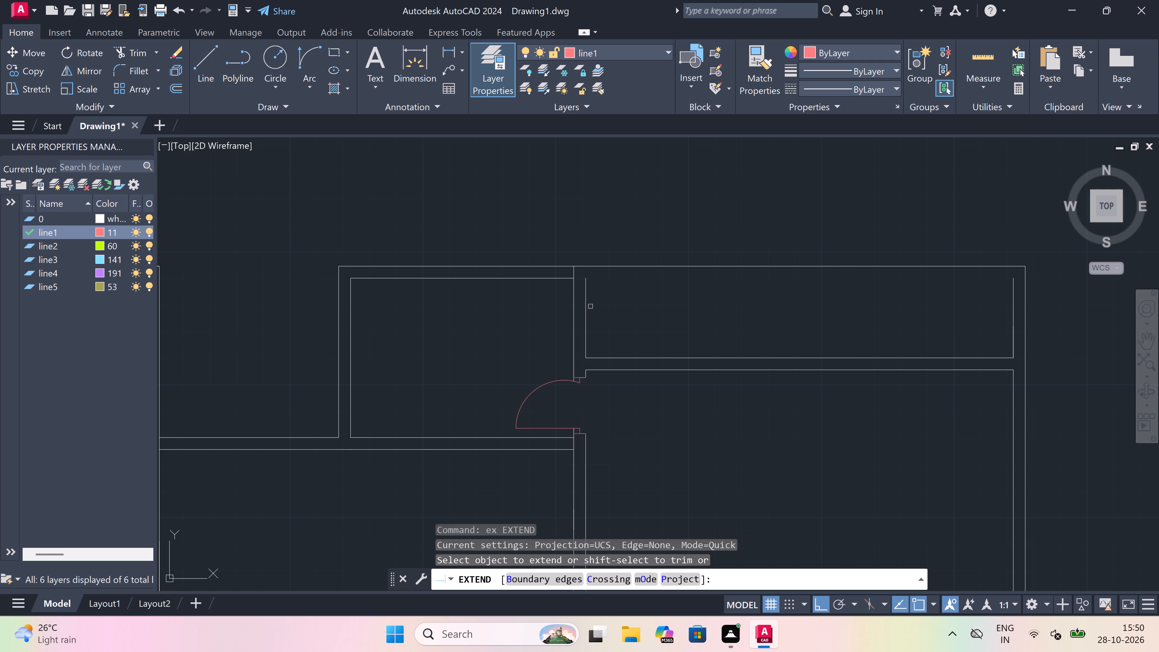
{"action": "left_click", "coordinate": [586, 294]}
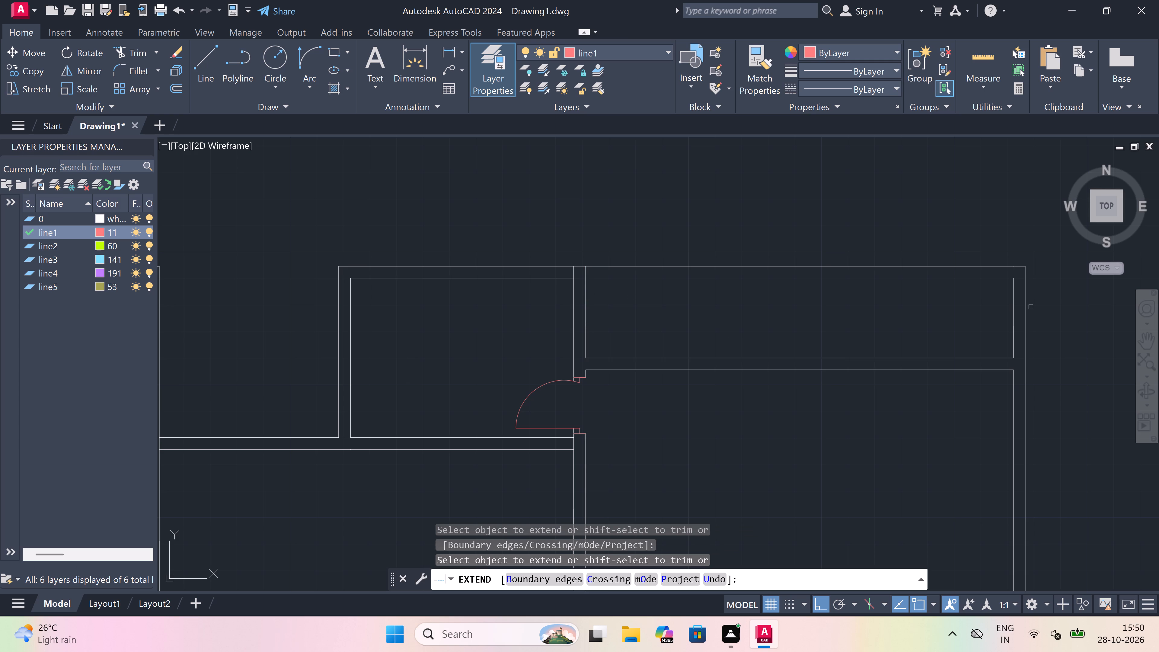
{"action": "left_click", "coordinate": [1012, 312]}
{"action": "scroll", "coordinate": [647, 297], "scroll_direction": "down", "scroll_amount": 2}
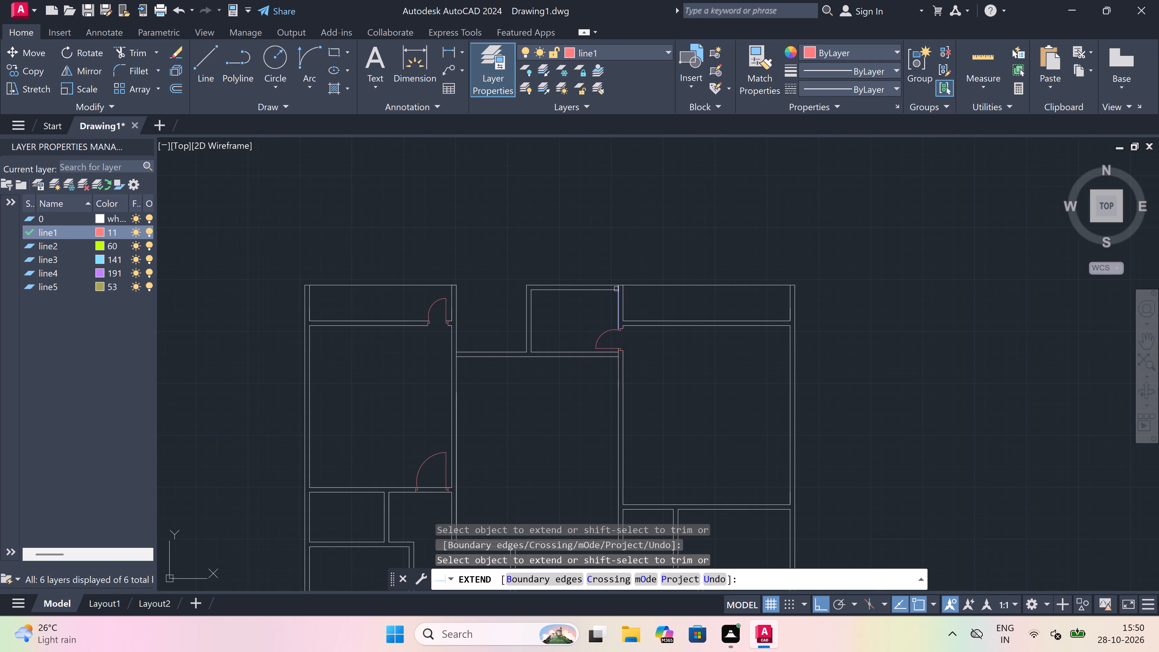
{"action": "key", "text": "Escape"}
Trim the short wall line above the small top-middle room's inner top-right corner.
{"action": "scroll", "coordinate": [616, 284], "scroll_direction": "up", "scroll_amount": 1}
{"action": "type", "text": "tr"}
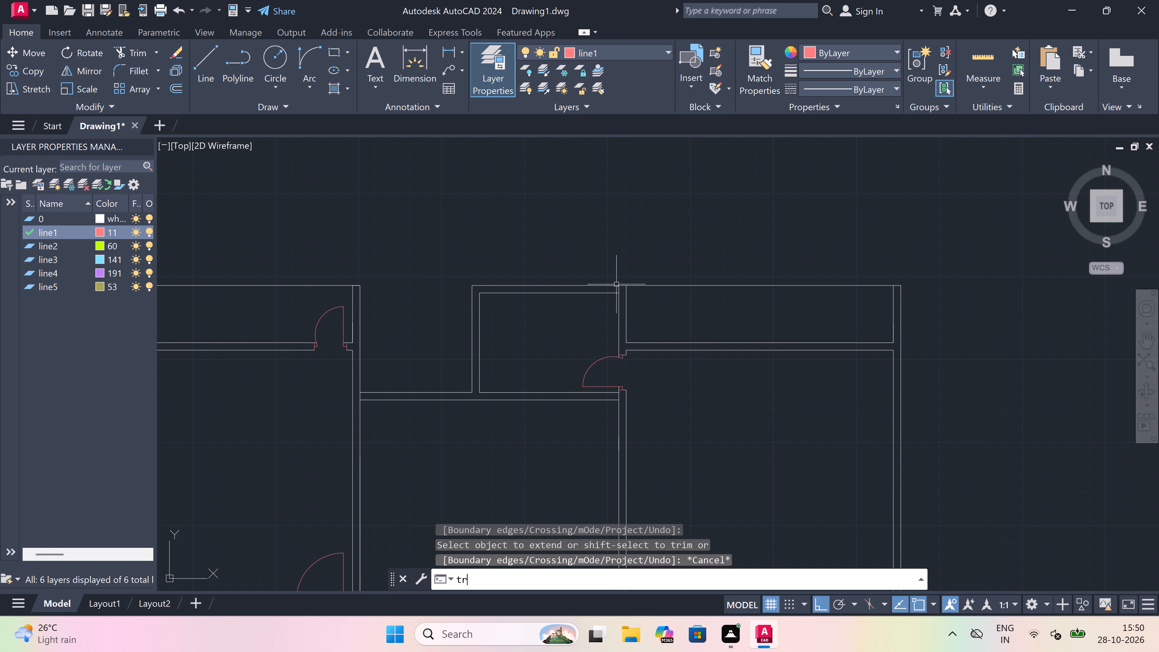
{"action": "key", "text": "space"}
{"action": "scroll", "coordinate": [617, 284], "scroll_direction": "up", "scroll_amount": 3}
{"action": "left_click", "coordinate": [618, 306]}
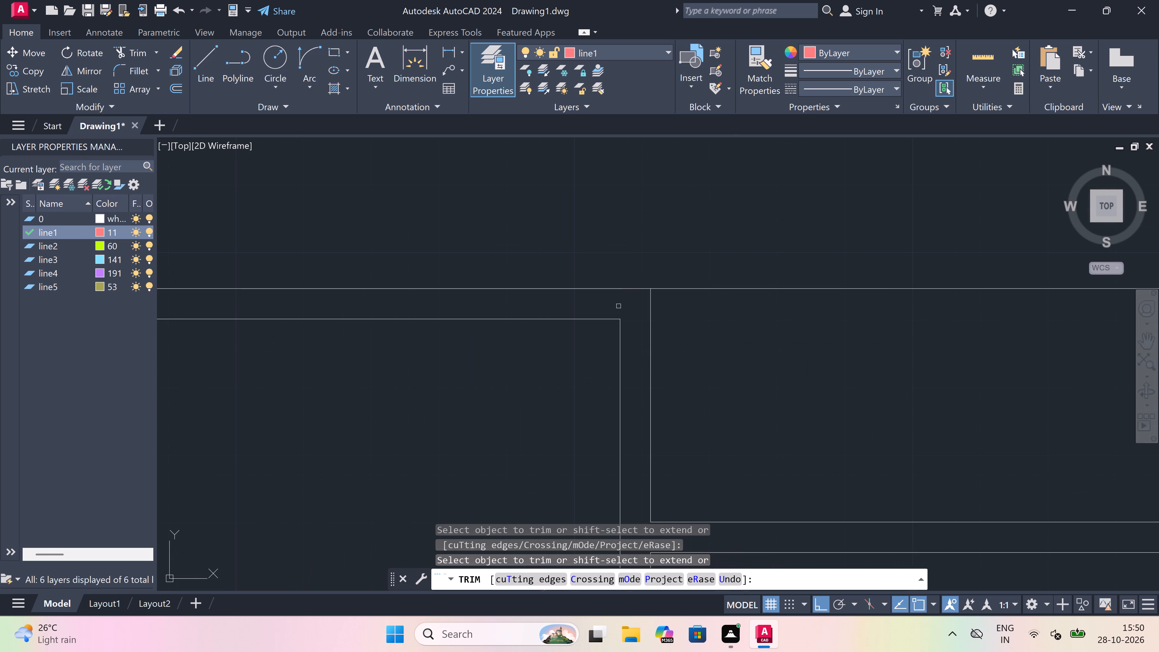
{"action": "key", "text": "Escape"}
Draw a door line across the narrow top-right room's bottom wall near its left corner, returning to mid-wall, going 2" right and 2' up.
{"action": "scroll", "coordinate": [618, 306], "scroll_direction": "down", "scroll_amount": 4}
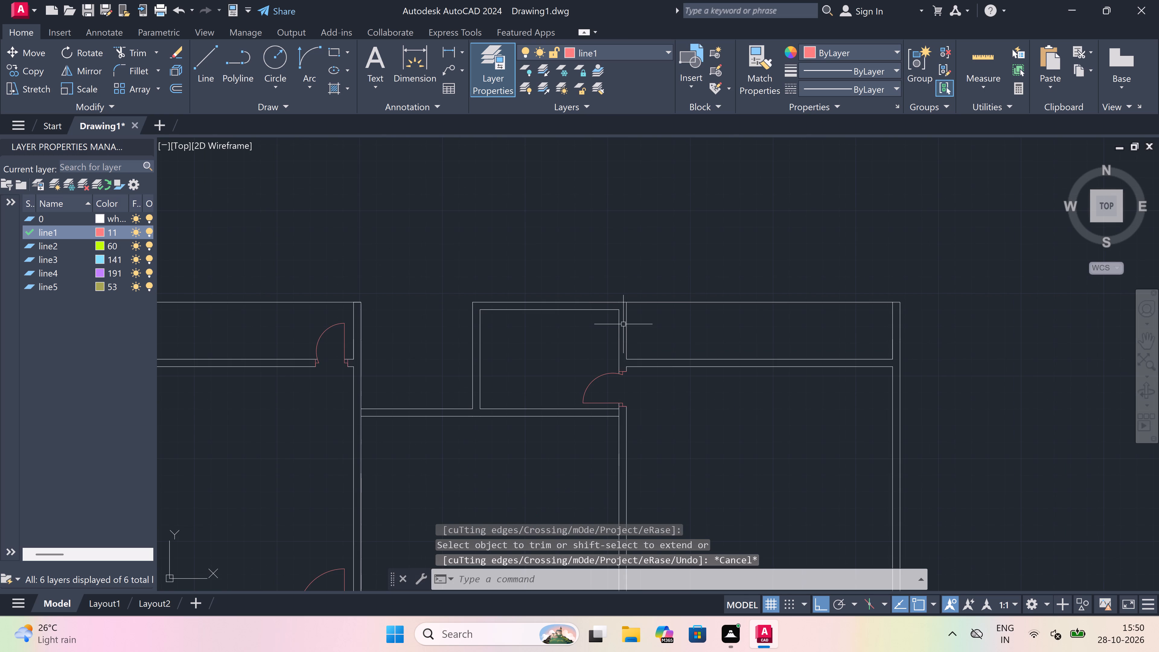
{"action": "key", "text": "l"}
{"action": "key", "text": "space"}
{"action": "scroll", "coordinate": [651, 365], "scroll_direction": "up", "scroll_amount": 1}
{"action": "scroll", "coordinate": [622, 353], "scroll_direction": "up", "scroll_amount": 2}
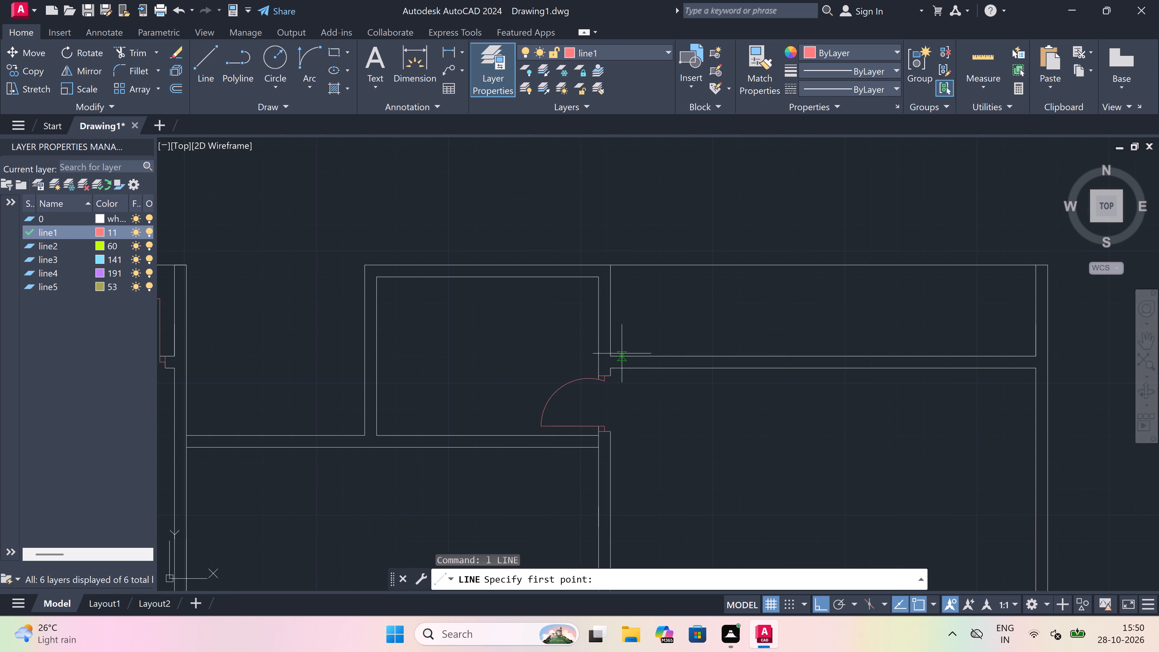
{"action": "left_click", "coordinate": [616, 360]}
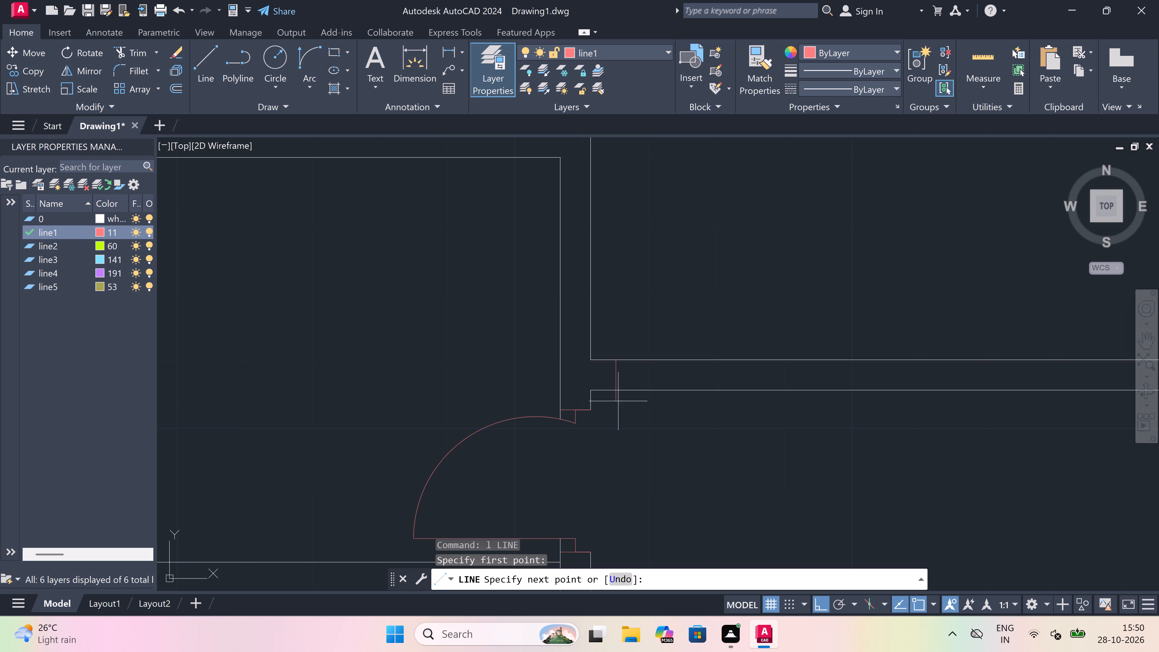
{"action": "left_click", "coordinate": [614, 390]}
{"action": "left_click", "coordinate": [614, 373]}
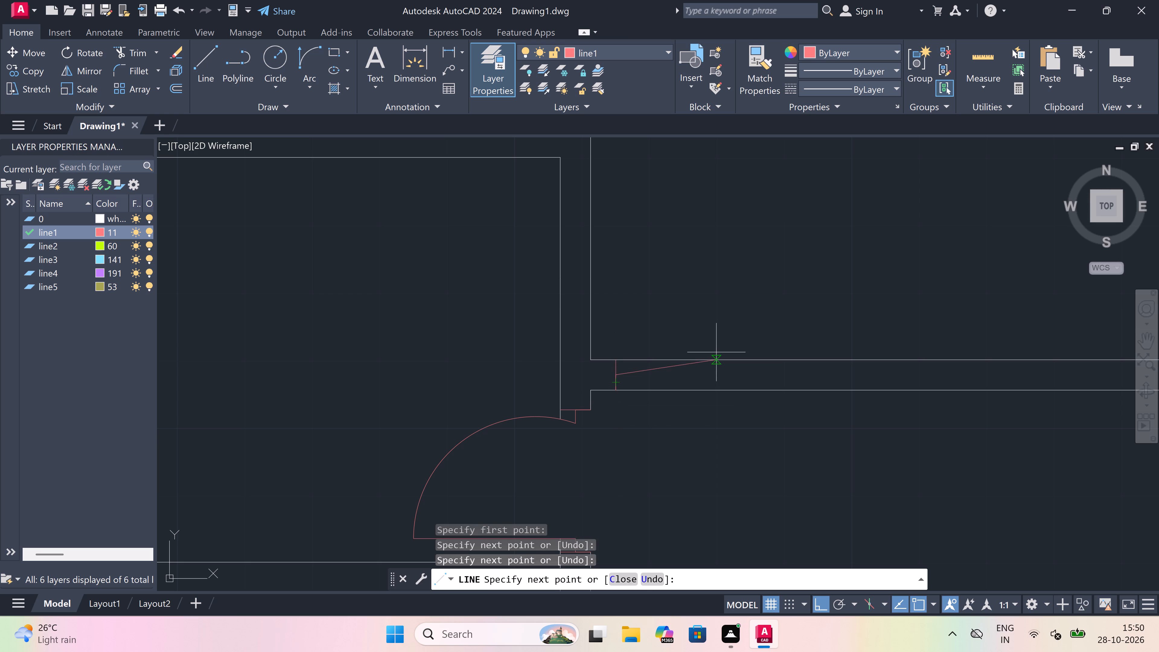
{"action": "type", "text": "2\""}
{"action": "key", "text": "space"}
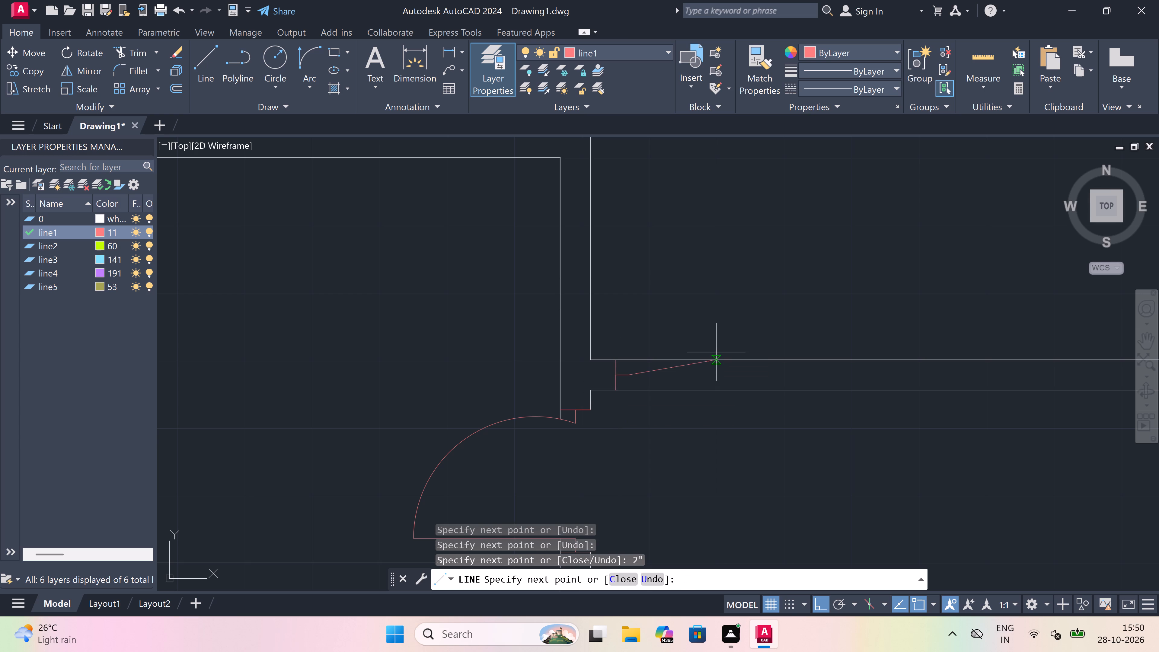
{"action": "type", "text": "2'"}
{"action": "key", "text": "space"}
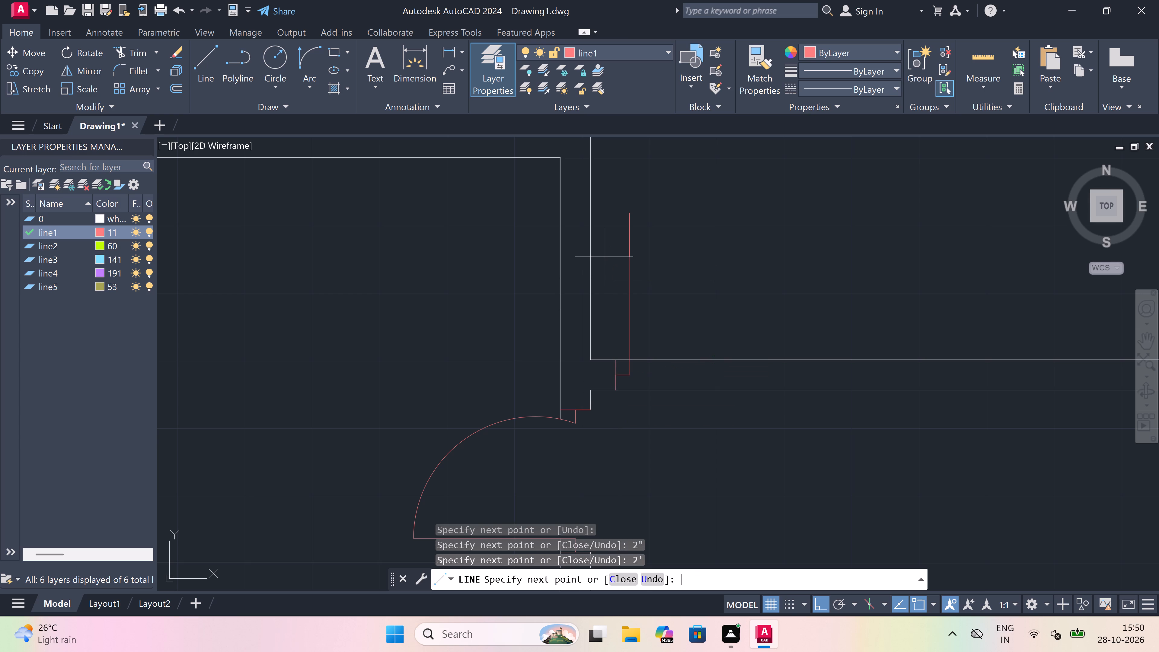
{"action": "key", "text": "Escape"}
Draw the opposite jamb line across the same bottom wall, right of the 2' door line, returning to mid-wall and going 2" left.
{"action": "key", "text": "space"}
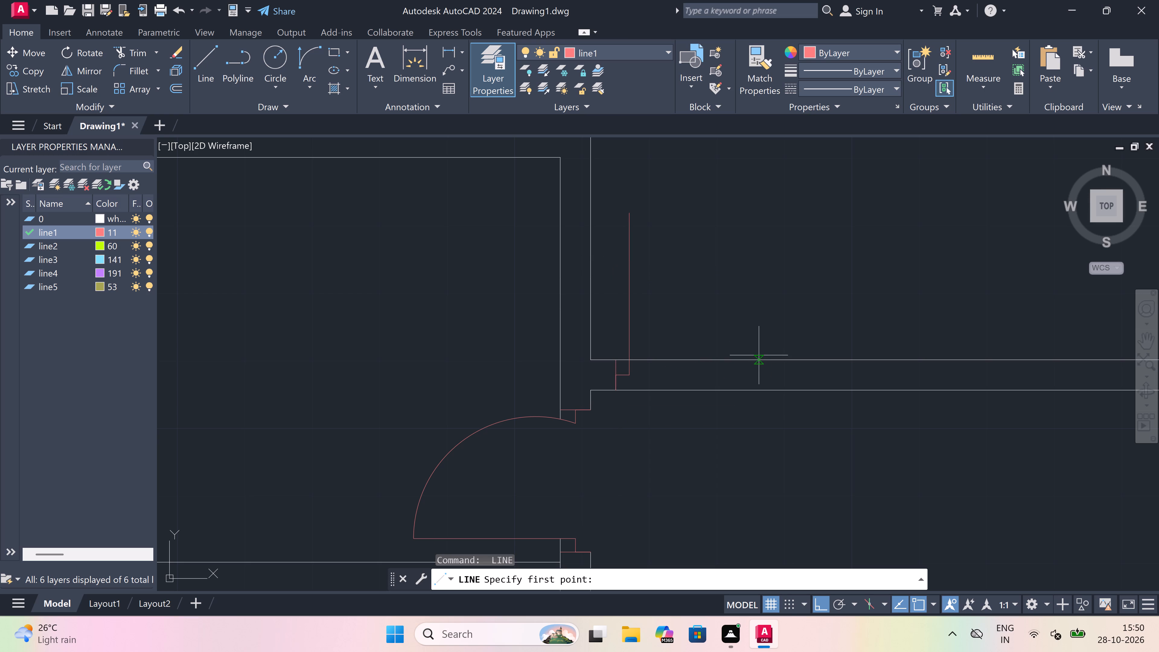
{"action": "left_click", "coordinate": [759, 356]}
{"action": "left_click", "coordinate": [763, 384]}
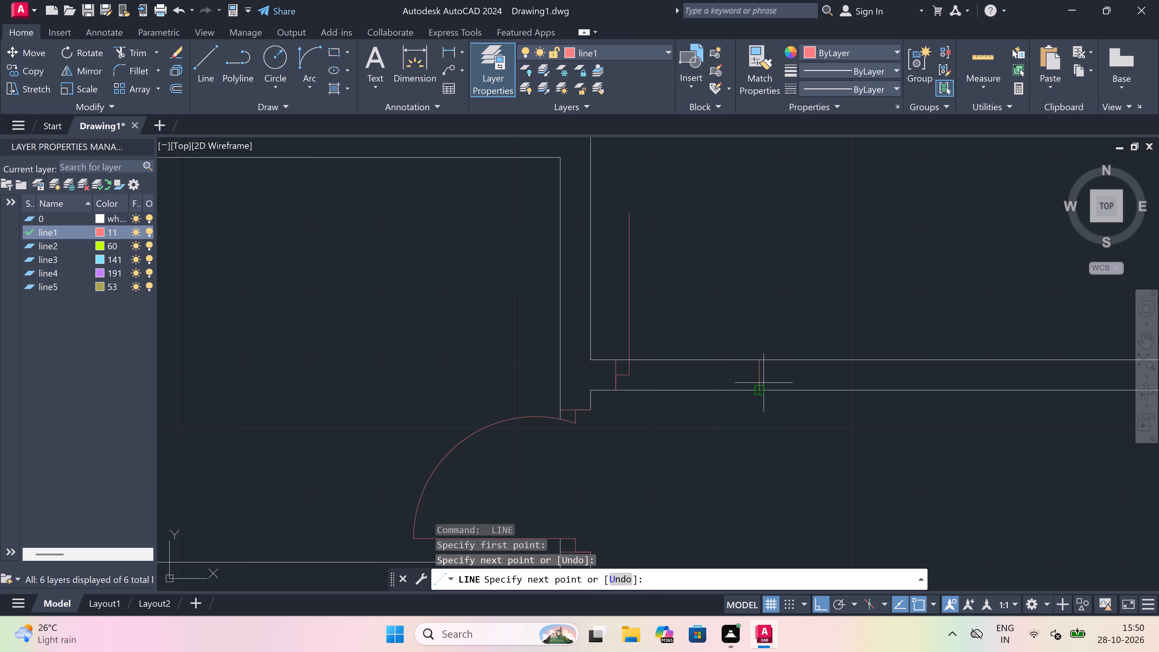
{"action": "left_click", "coordinate": [764, 372]}
{"action": "type", "text": "2\""}
{"action": "key", "text": "space"}
{"action": "key", "text": "Escape"}
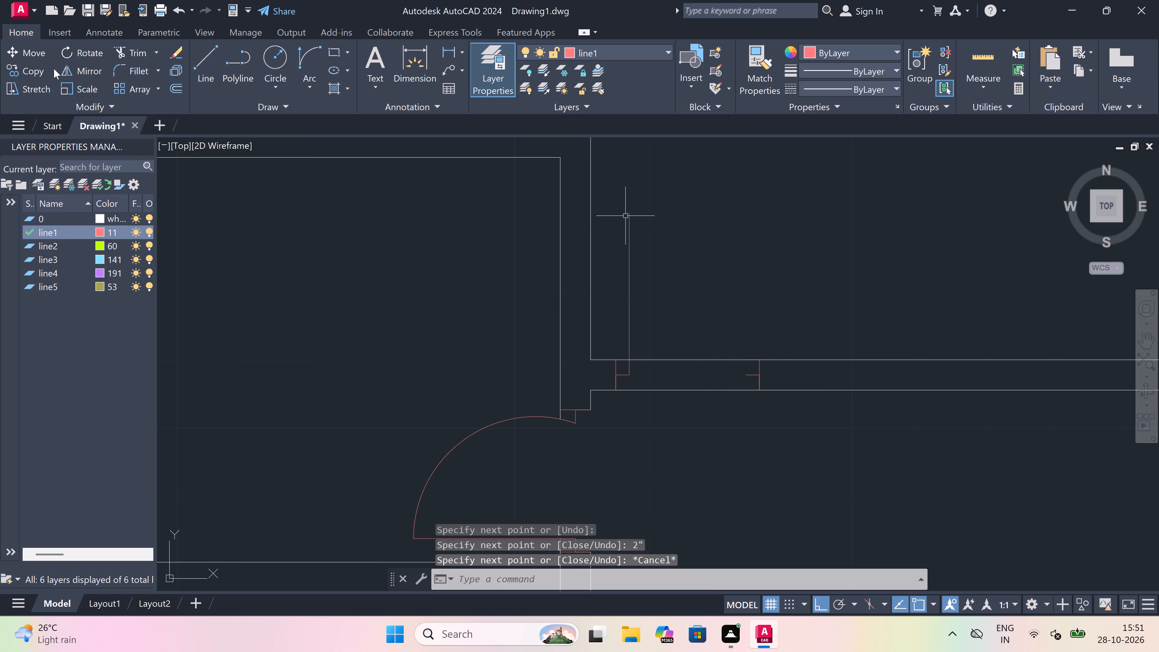
Draw the door swing arc from the top of the new 2' door line to the end of the opposite jamb's 2" stub.
{"action": "left_click", "coordinate": [305, 60]}
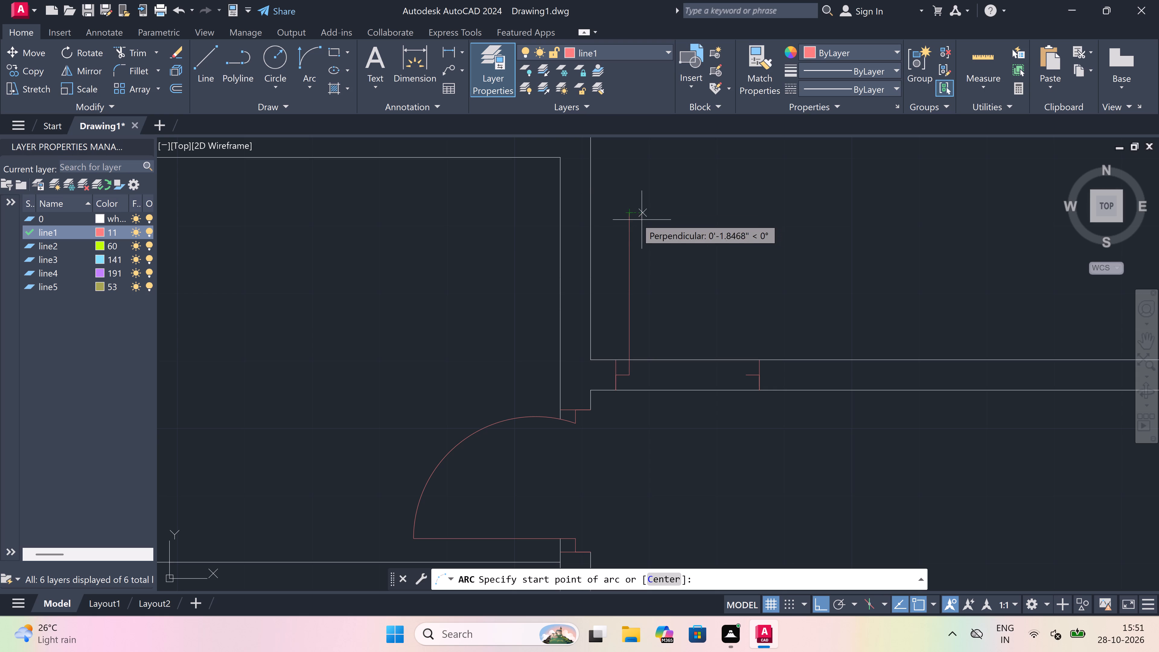
{"action": "left_click_drag", "start_coordinate": [629, 210], "coordinate": [634, 219]}
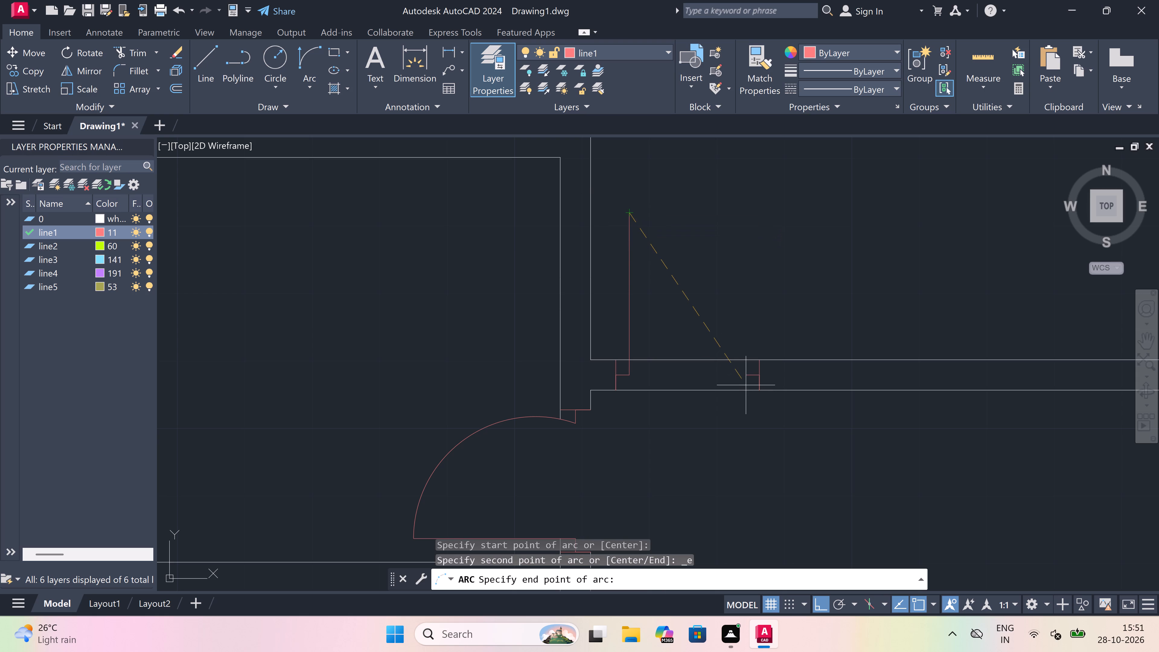
{"action": "left_click", "coordinate": [747, 381]}
{"action": "left_click", "coordinate": [763, 273]}
Trim both wall lines inside the new door opening in the narrow top-right room's bottom wall.
{"action": "type", "text": "tr"}
{"action": "key", "text": "space"}
{"action": "left_click", "coordinate": [674, 333]}
{"action": "left_click_drag", "start_coordinate": [675, 427], "coordinate": [675, 420]}
{"action": "key", "text": "Escape"}
Draw a door line across the central room's left wall near its bottom corner, returning to mid-wall, going 2" up and 3' right.
{"action": "scroll", "coordinate": [668, 321], "scroll_direction": "down", "scroll_amount": 5}
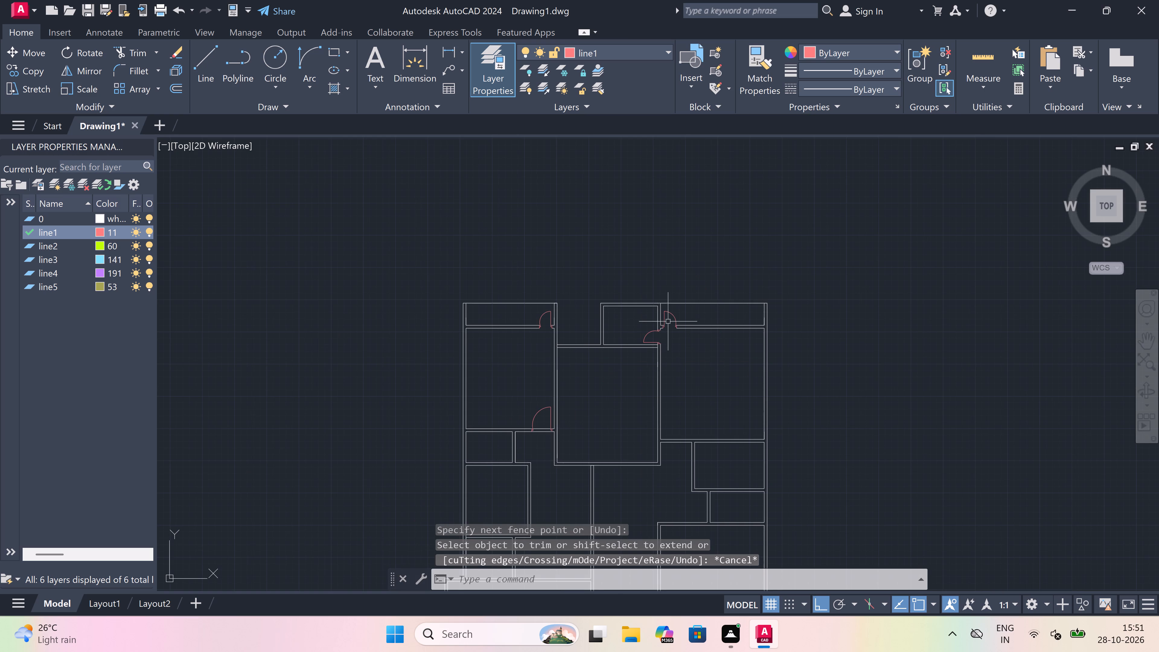
{"action": "scroll", "coordinate": [668, 321], "scroll_direction": "down", "scroll_amount": 2}
{"action": "scroll", "coordinate": [666, 323], "scroll_direction": "up", "scroll_amount": 2}
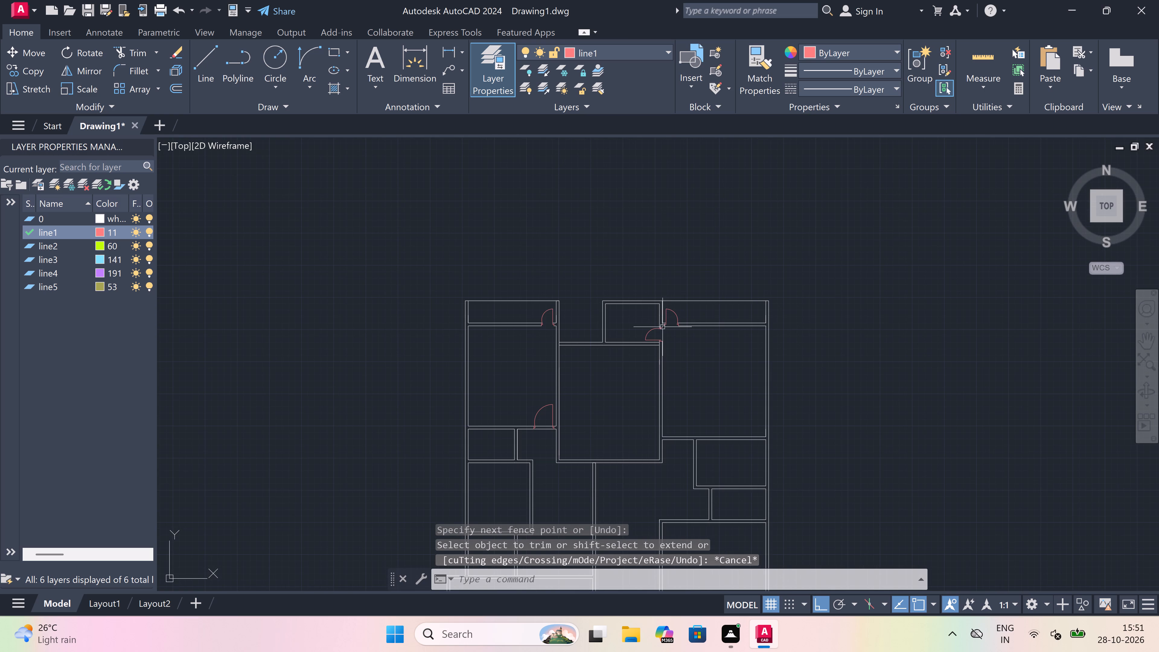
{"action": "key", "text": "l"}
{"action": "key", "text": "space"}
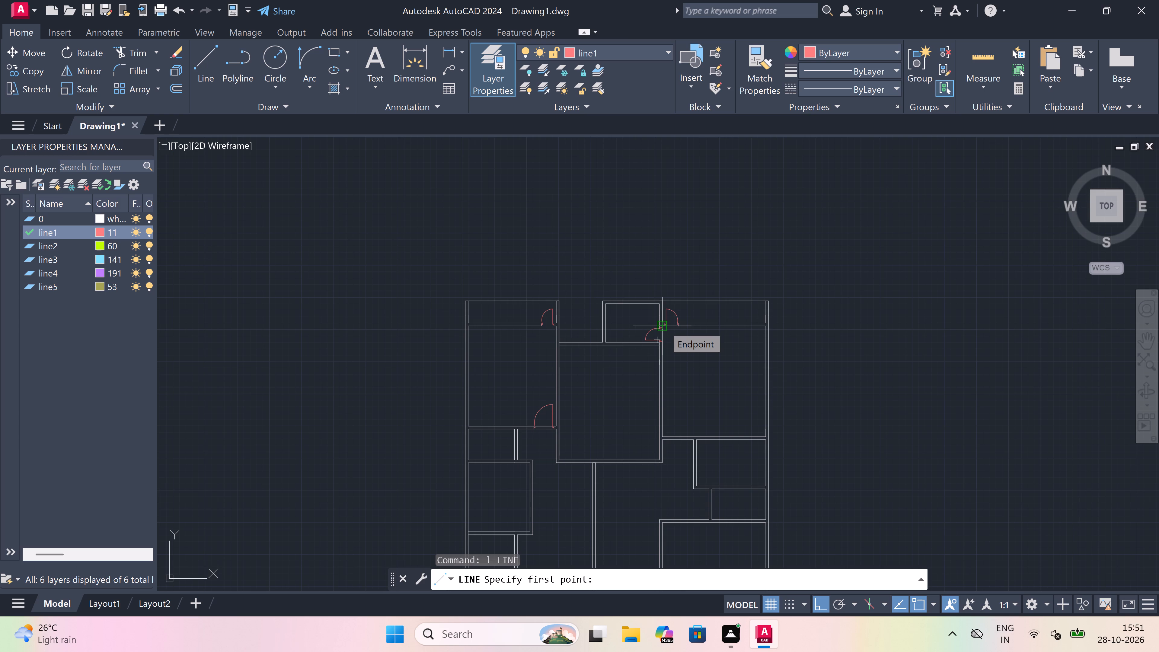
{"action": "scroll", "coordinate": [664, 326], "scroll_direction": "down", "scroll_amount": 1}
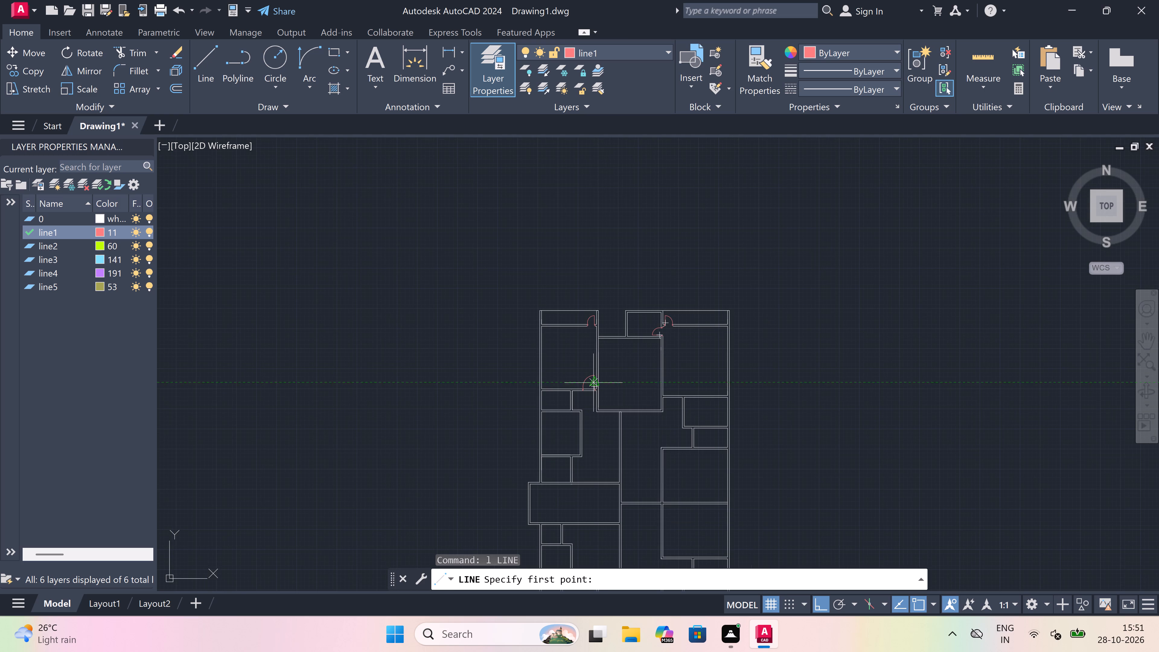
{"action": "scroll", "coordinate": [604, 390], "scroll_direction": "up", "scroll_amount": 2}
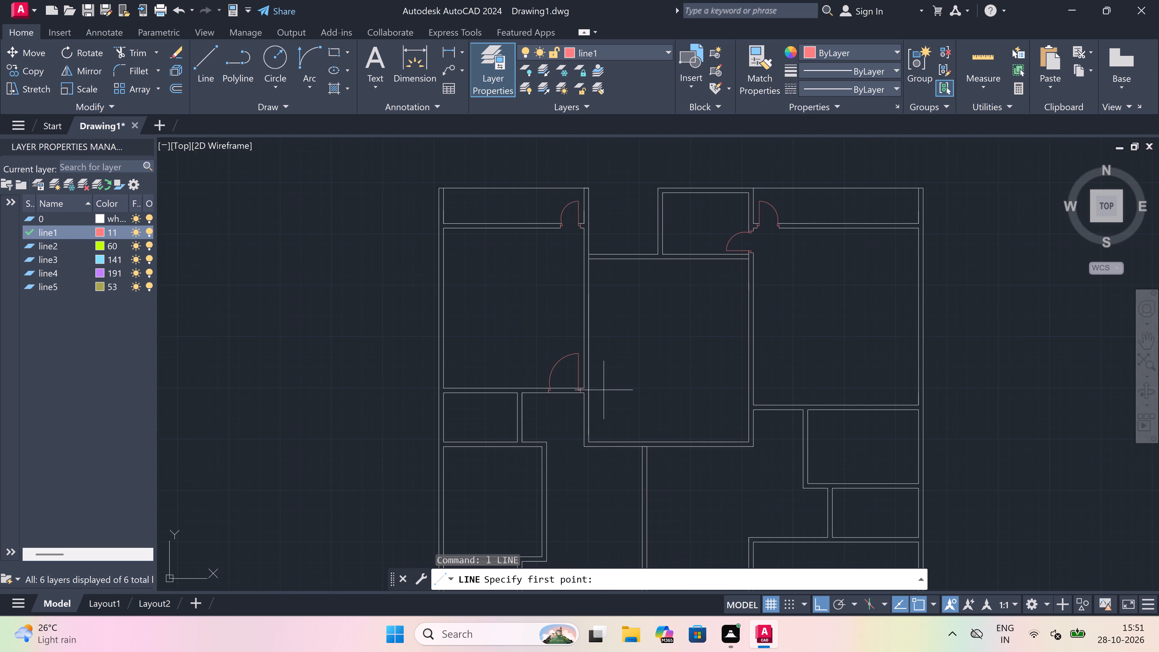
{"action": "scroll", "coordinate": [576, 466], "scroll_direction": "up", "scroll_amount": 3}
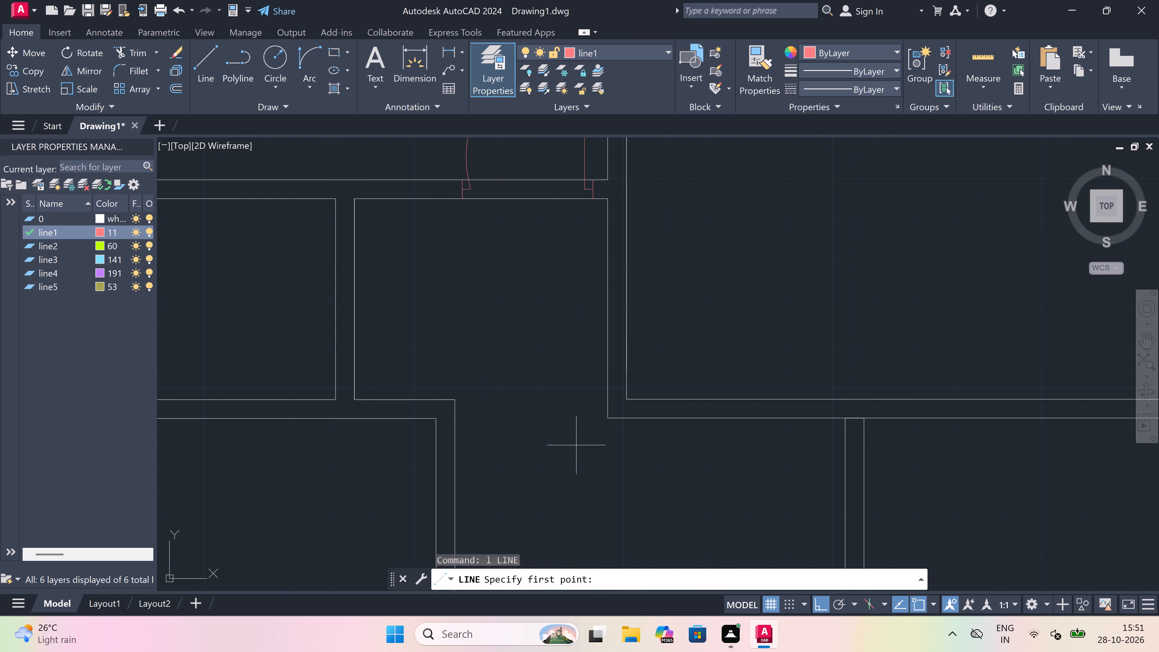
{"action": "left_click_drag", "start_coordinate": [608, 384], "coordinate": [618, 380]}
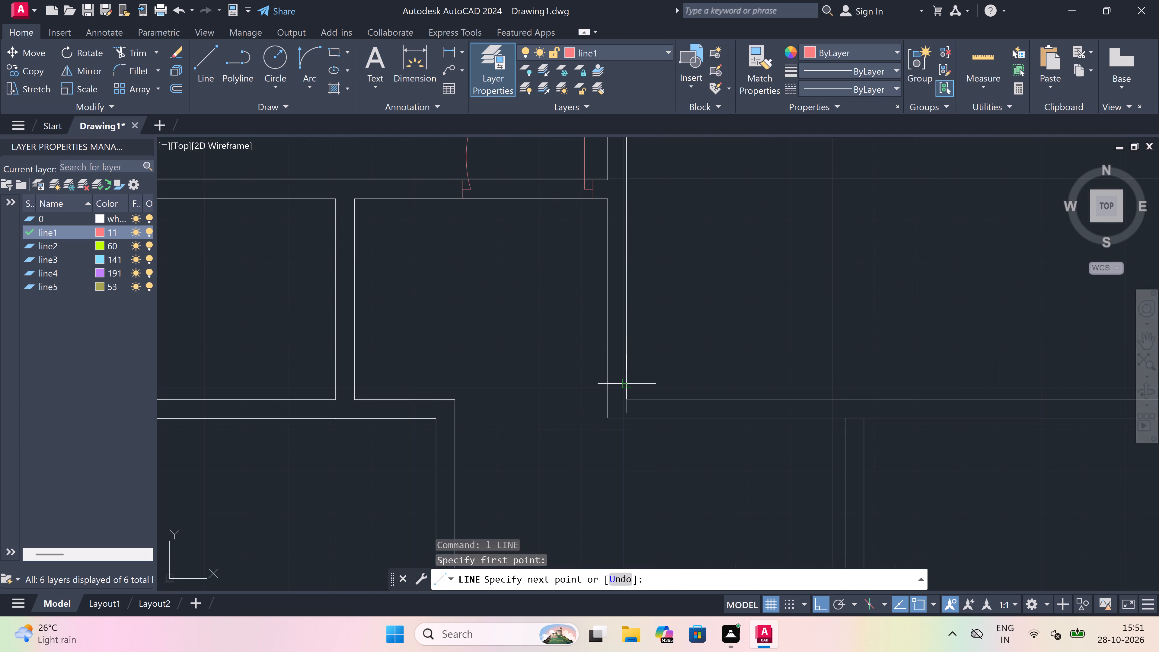
{"action": "left_click", "coordinate": [627, 381]}
{"action": "scroll", "coordinate": [610, 382], "scroll_direction": "up", "scroll_amount": 2}
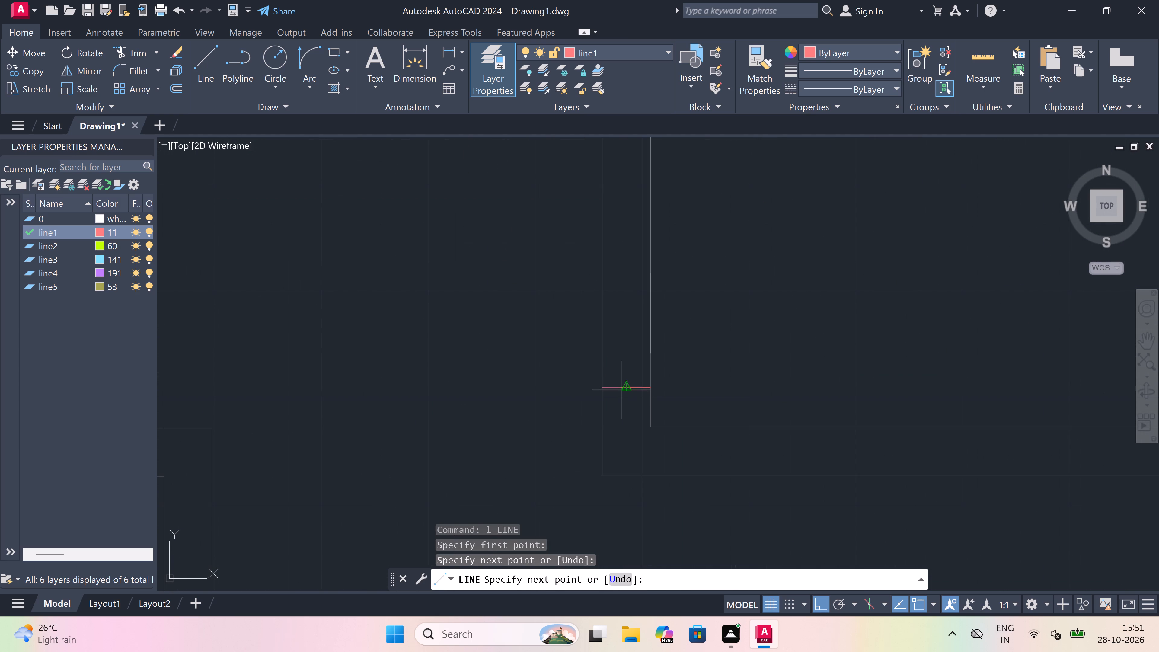
{"action": "left_click", "coordinate": [621, 390]}
{"action": "type", "text": "2\""}
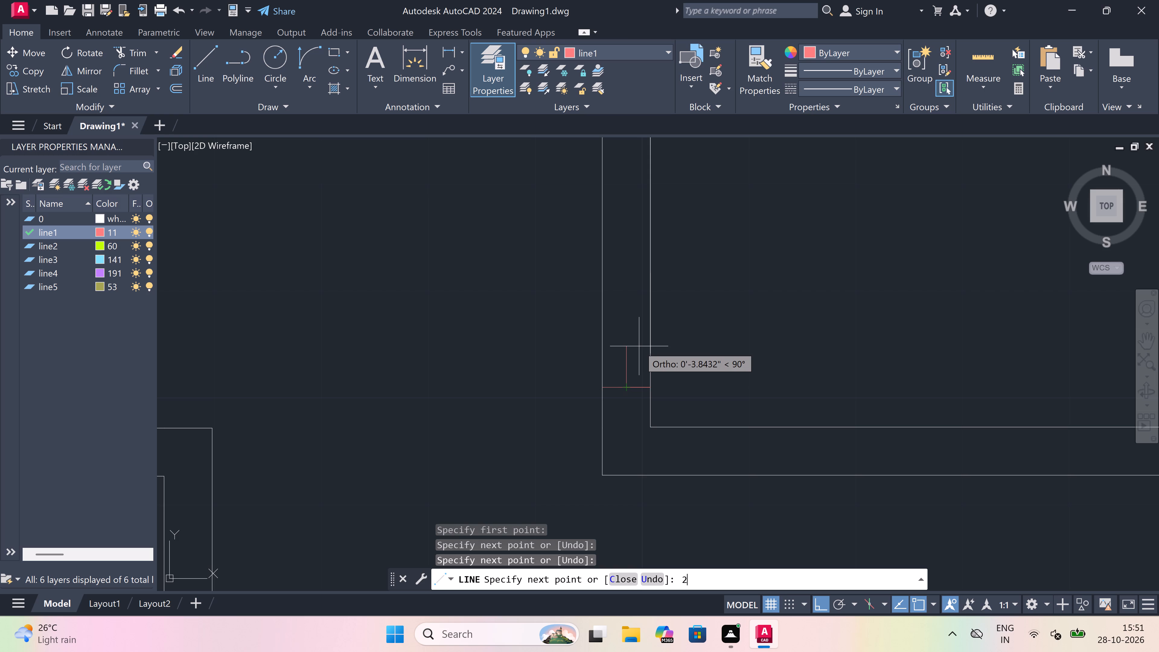
{"action": "key", "text": "space"}
{"action": "type", "text": "3'"}
{"action": "key", "text": "space"}
{"action": "key", "text": "Escape"}
Draw the opposite jamb line across the same left wall, above the 3' door line, returning to mid-wall and going 2" down.
{"action": "key", "text": "space"}
{"action": "scroll", "coordinate": [591, 420], "scroll_direction": "down", "scroll_amount": 3}
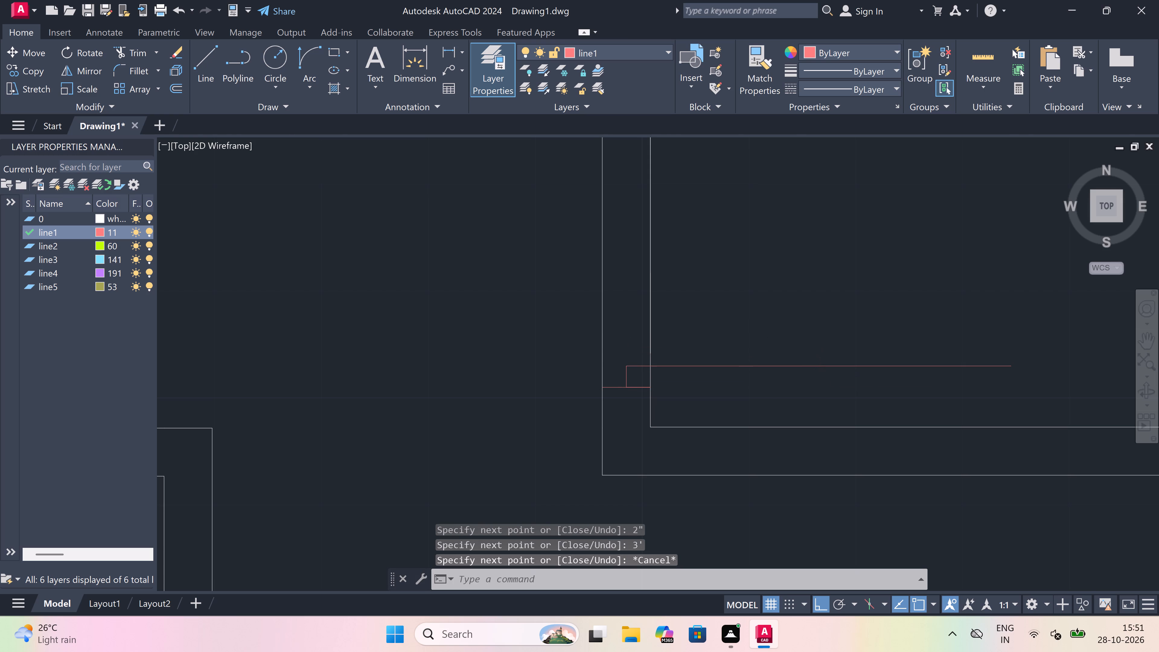
{"action": "scroll", "coordinate": [606, 337], "scroll_direction": "up", "scroll_amount": 1}
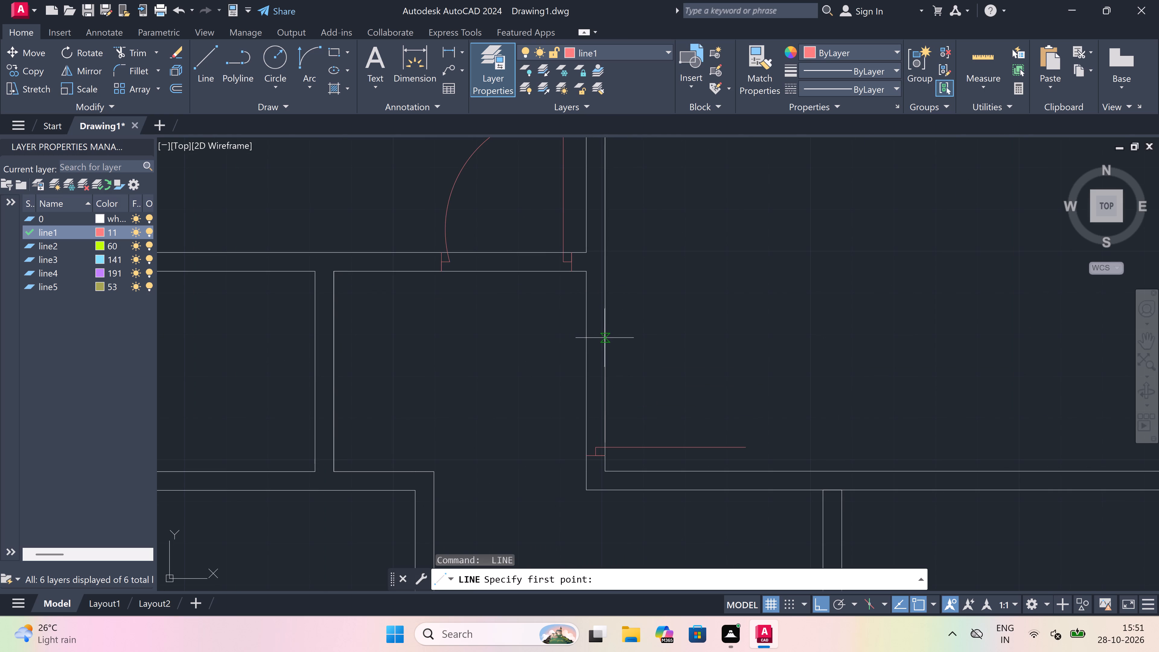
{"action": "left_click", "coordinate": [605, 339]}
{"action": "left_click", "coordinate": [581, 335]}
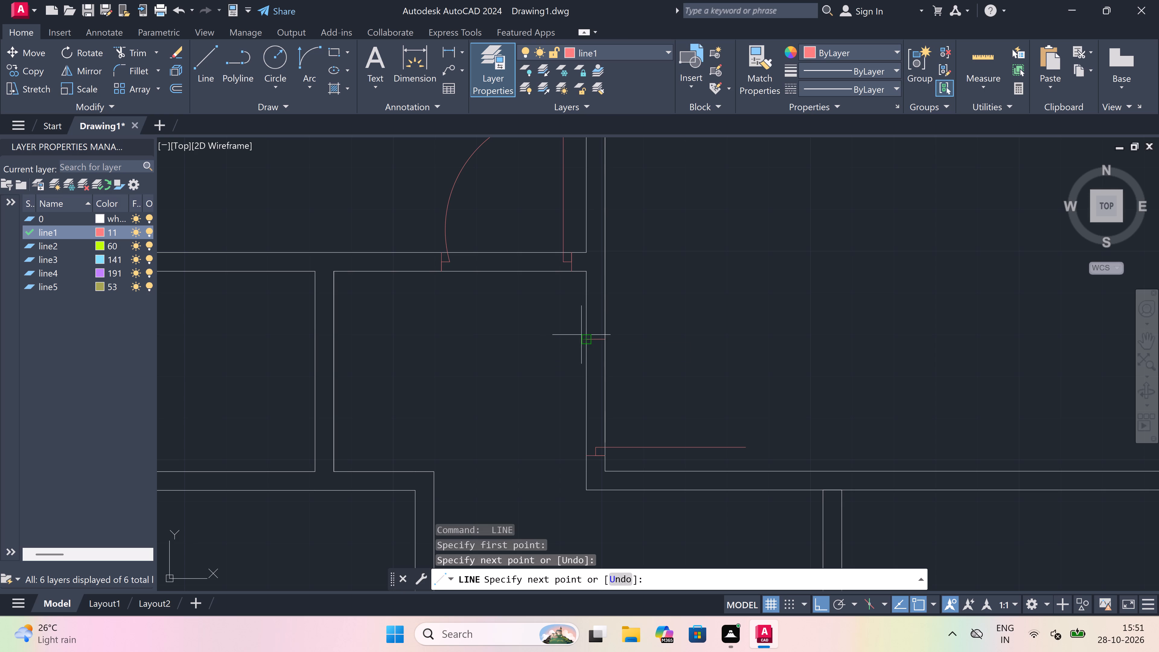
{"action": "left_click", "coordinate": [596, 343]}
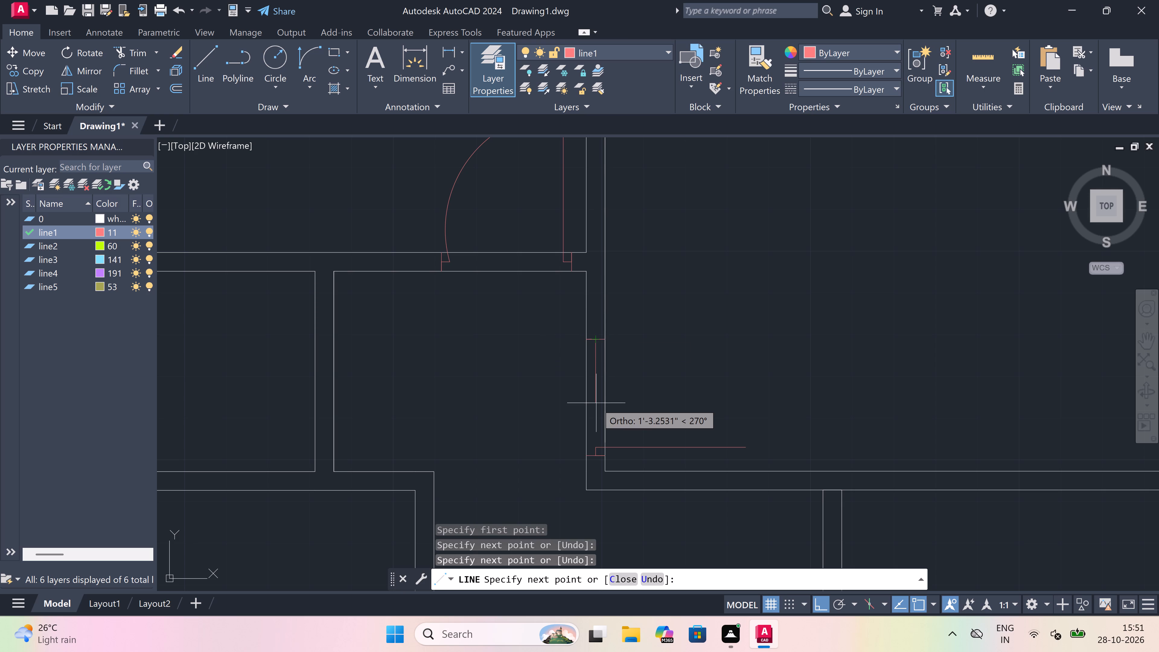
{"action": "type", "text": "2\""}
{"action": "key", "text": "space"}
{"action": "key", "text": "Escape"}
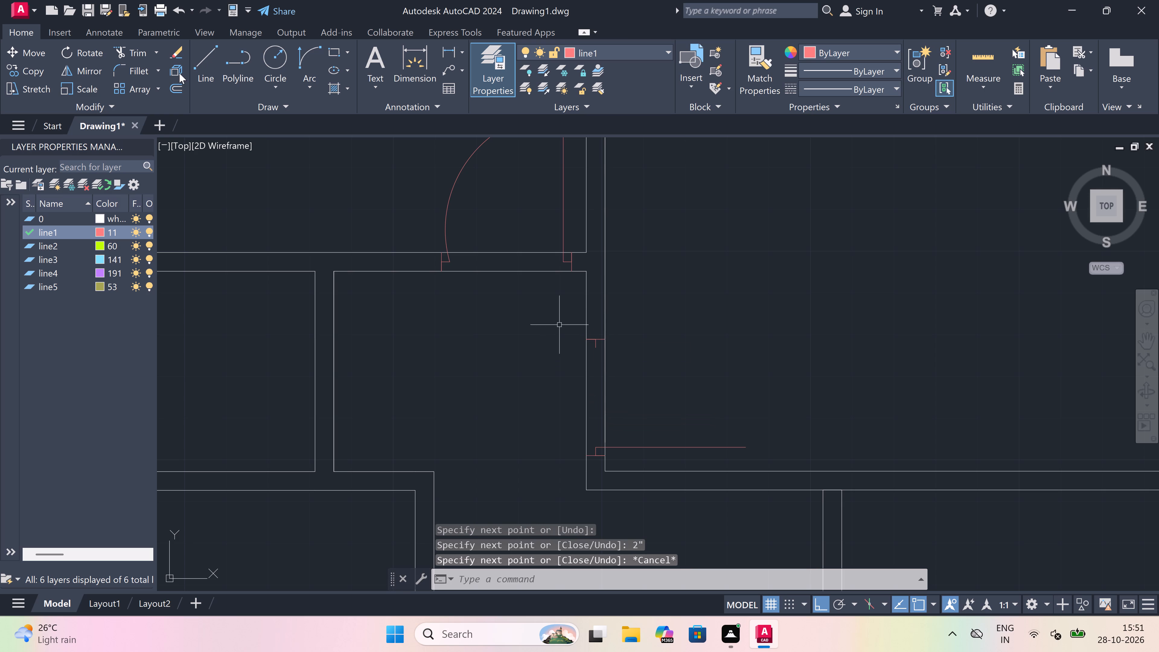
Draw the door swing arc from the free end of the 3' door line to the end of the upper jamb's 2" stub.
{"action": "left_click", "coordinate": [310, 55]}
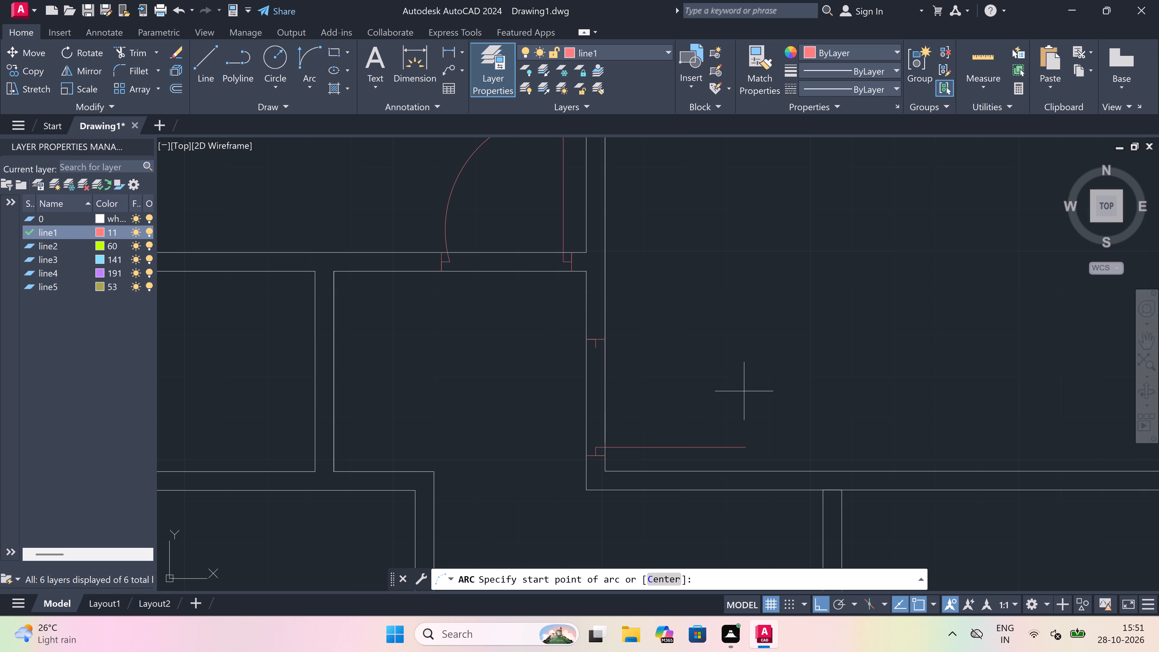
{"action": "left_click_drag", "start_coordinate": [743, 447], "coordinate": [741, 437]}
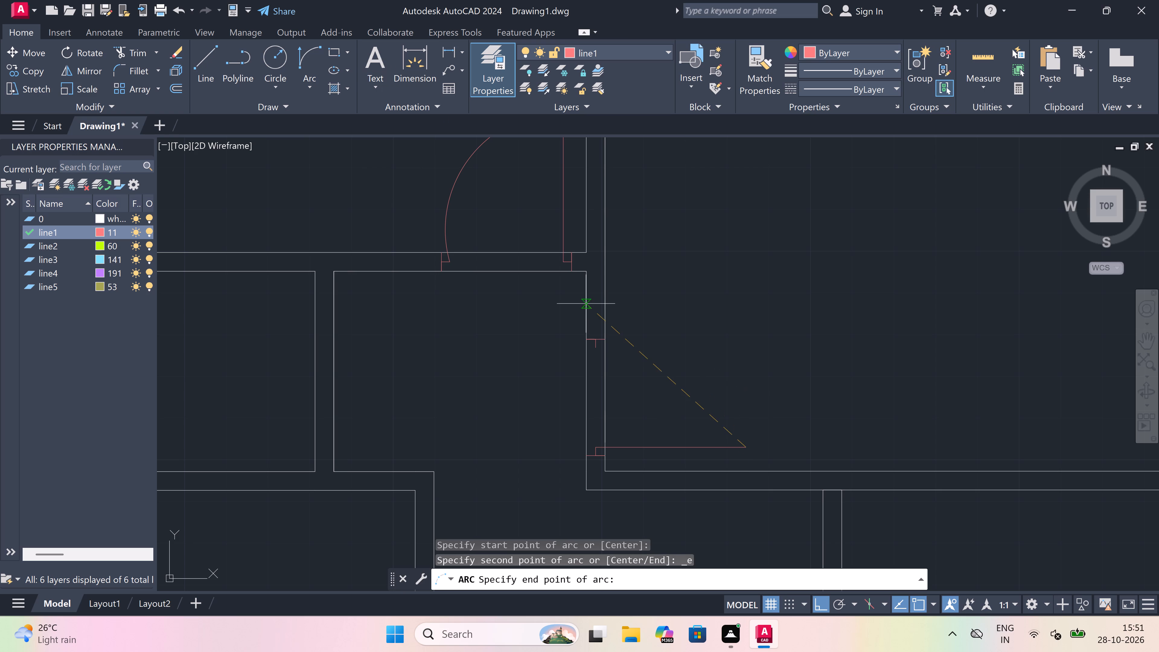
{"action": "left_click_drag", "start_coordinate": [597, 349], "coordinate": [597, 349]}
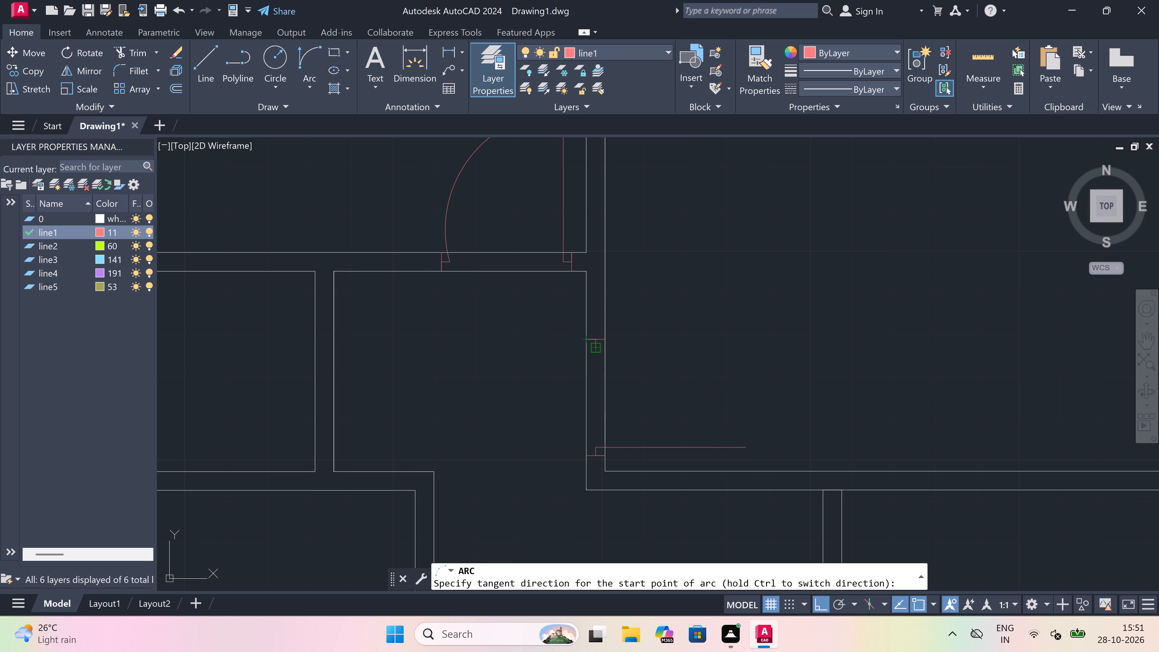
{"action": "left_click_drag", "start_coordinate": [597, 349], "coordinate": [624, 338]}
{"action": "left_click", "coordinate": [806, 288]}
Trim the wall lines inside the central room's left-wall door opening and the adjacent door opening in the large left room's bottom wall.
{"action": "key", "text": "t"}
{"action": "key", "text": "r"}
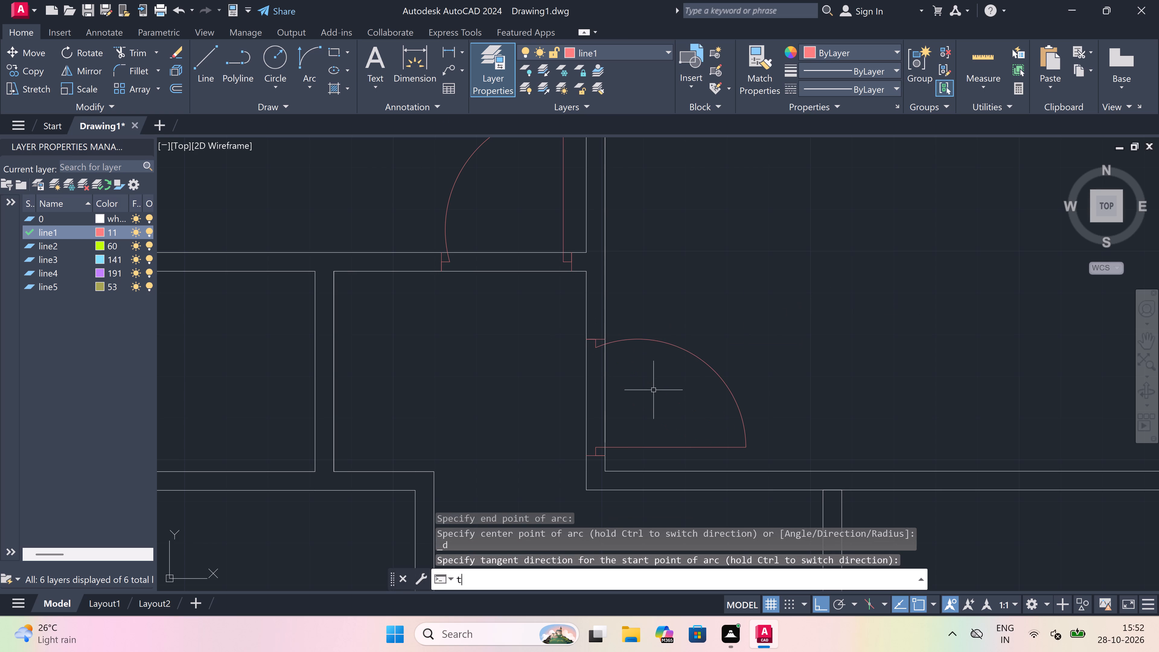
{"action": "key", "text": "space"}
{"action": "left_click", "coordinate": [640, 403]}
{"action": "left_click", "coordinate": [570, 407]}
{"action": "left_click_drag", "start_coordinate": [498, 186], "coordinate": [499, 197]}
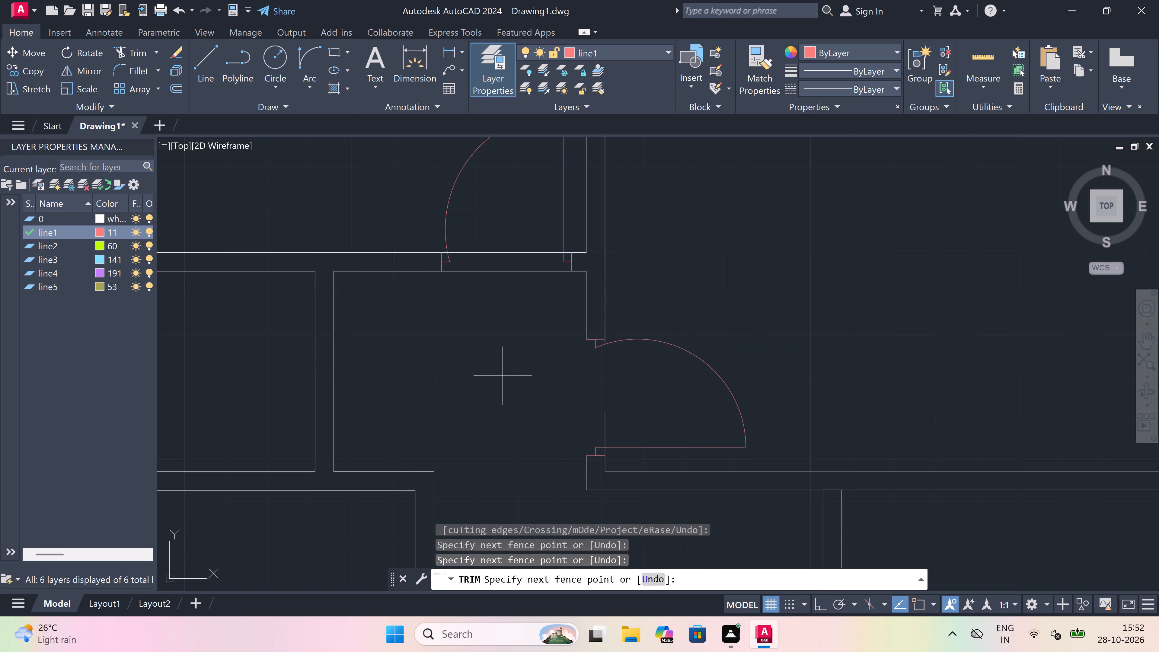
{"action": "left_click", "coordinate": [503, 380]}
{"action": "left_click", "coordinate": [625, 433]}
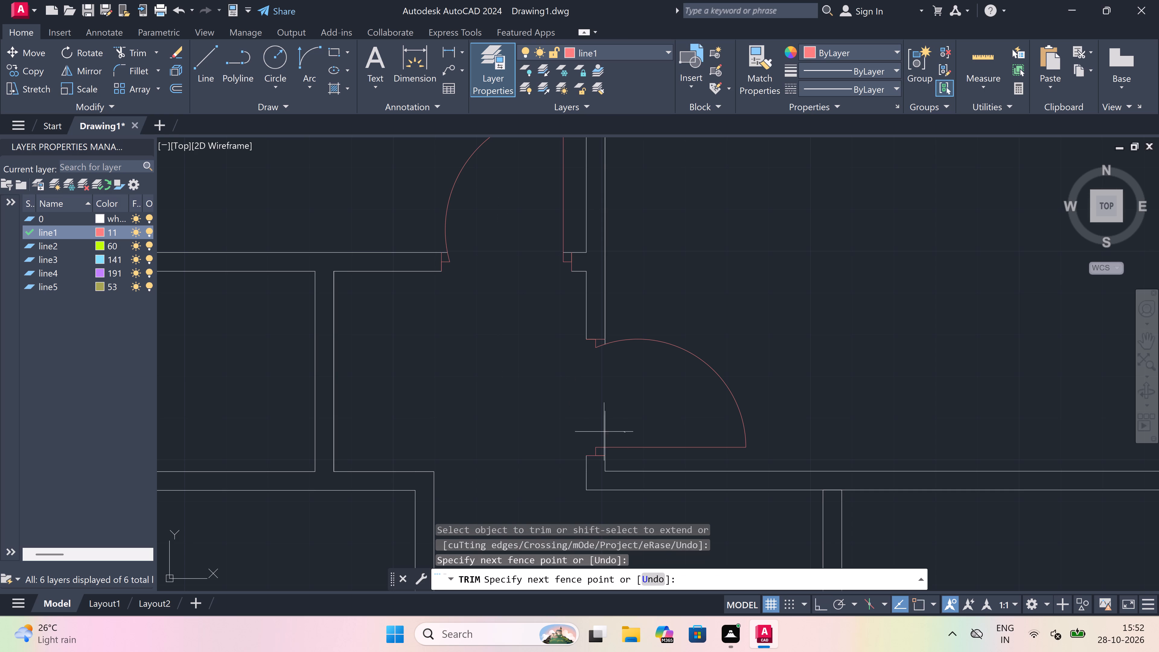
{"action": "left_click_drag", "start_coordinate": [555, 430], "coordinate": [582, 424]}
{"action": "key", "text": "Escape"}
Draw a door line across the top wall of the small room below the large left room, near its right corner, going 2" left and 2' down from mid-wall.
{"action": "scroll", "coordinate": [680, 349], "scroll_direction": "down", "scroll_amount": 4}
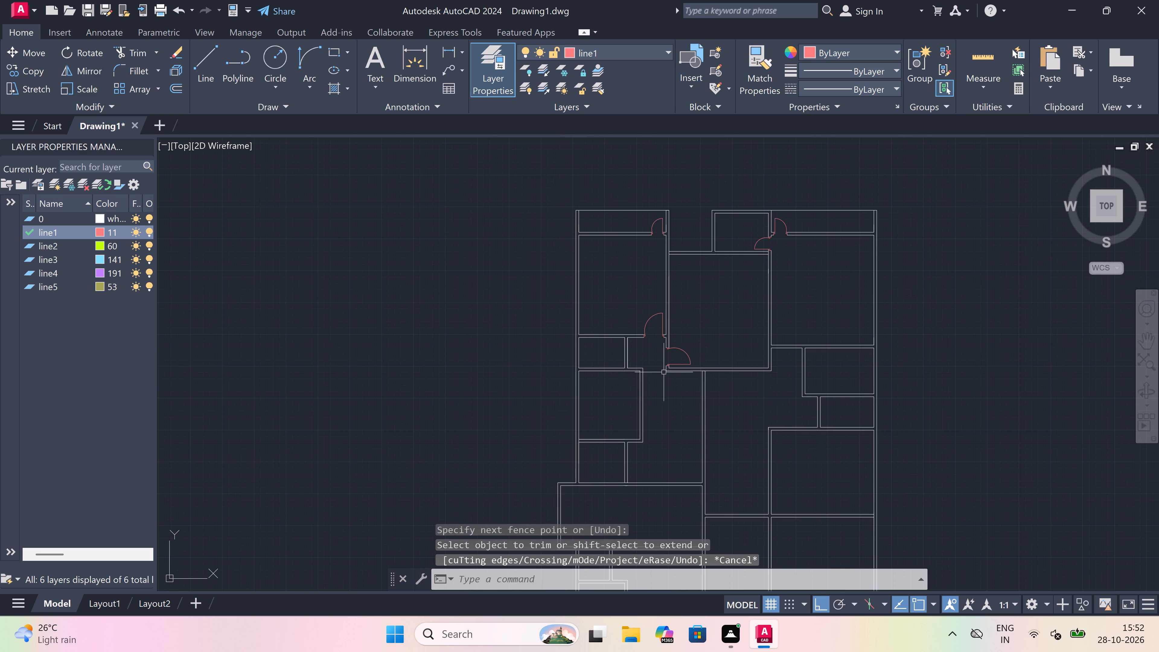
{"action": "key", "text": "l"}
{"action": "key", "text": "space"}
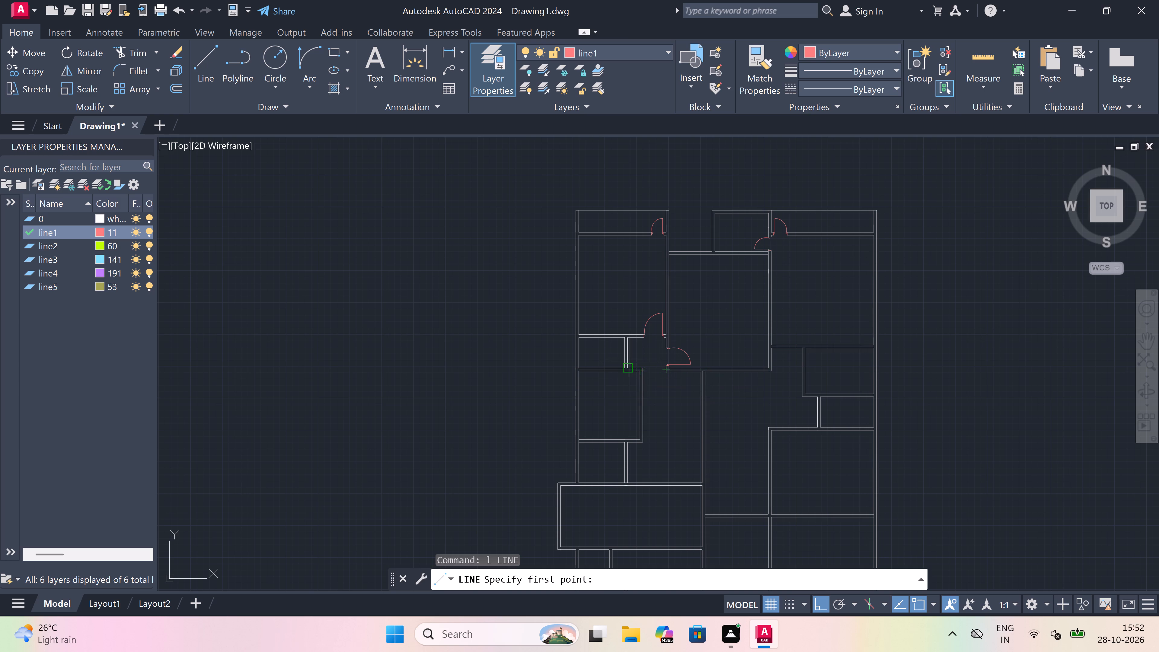
{"action": "scroll", "coordinate": [614, 331], "scroll_direction": "up", "scroll_amount": 4}
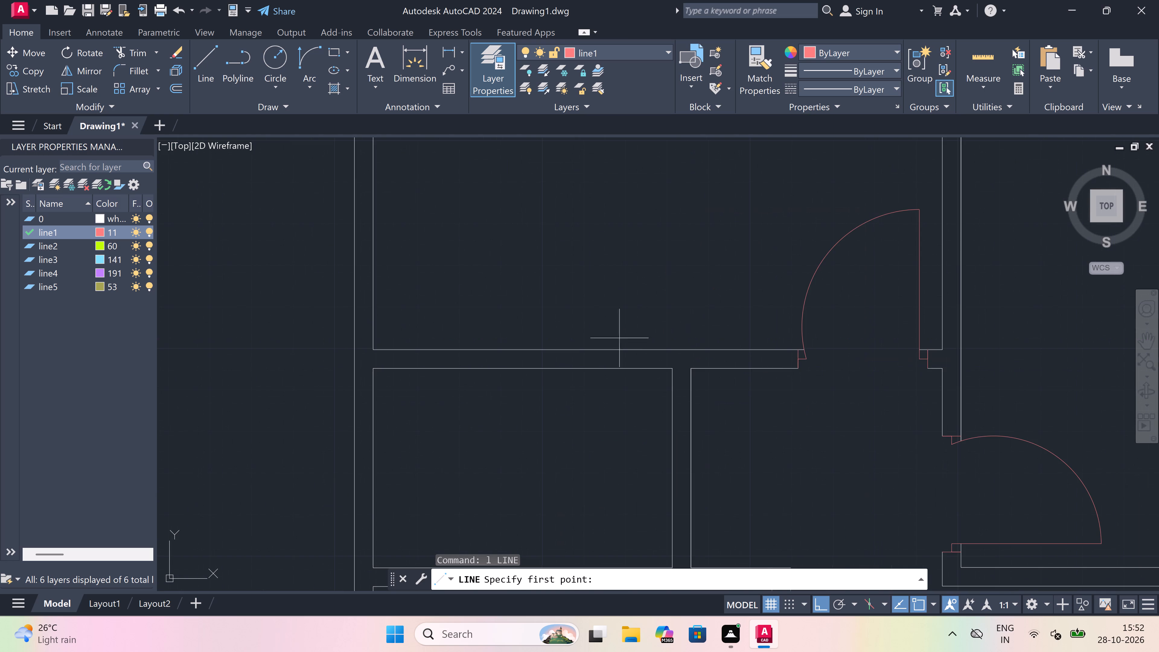
{"action": "left_click", "coordinate": [657, 367]}
{"action": "left_click", "coordinate": [658, 352]}
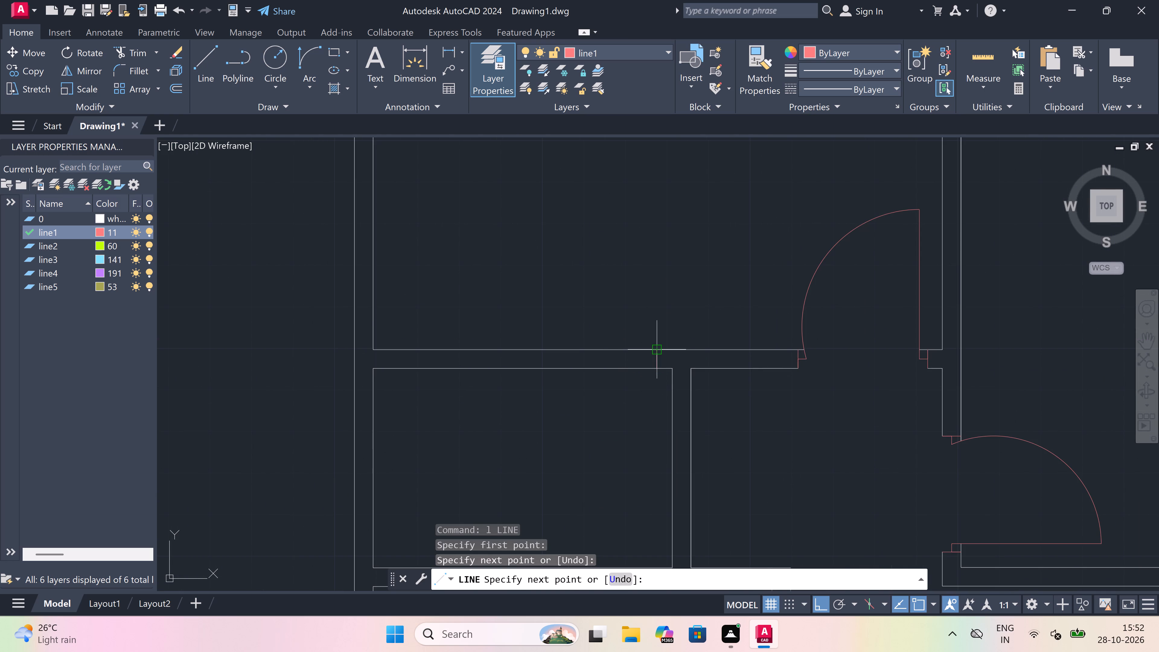
{"action": "scroll", "coordinate": [657, 360], "scroll_direction": "up", "scroll_amount": 1}
{"action": "left_click", "coordinate": [657, 360]}
{"action": "type", "text": "2\""}
{"action": "key", "text": "space"}
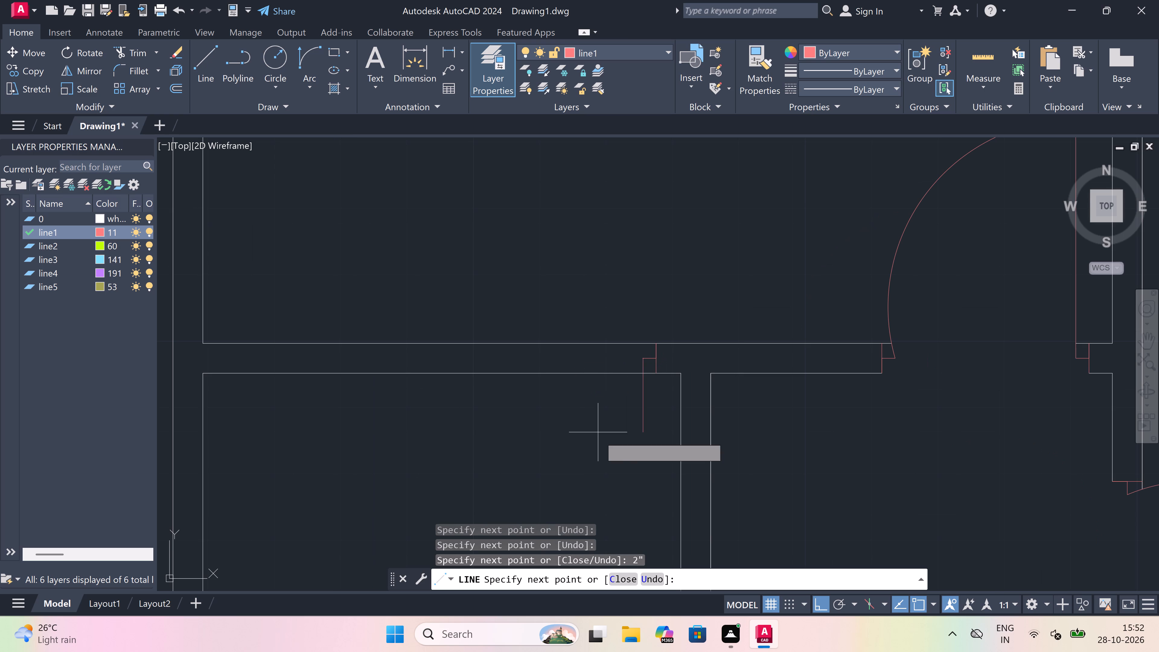
{"action": "type", "text": "2'"}
{"action": "key", "text": "space"}
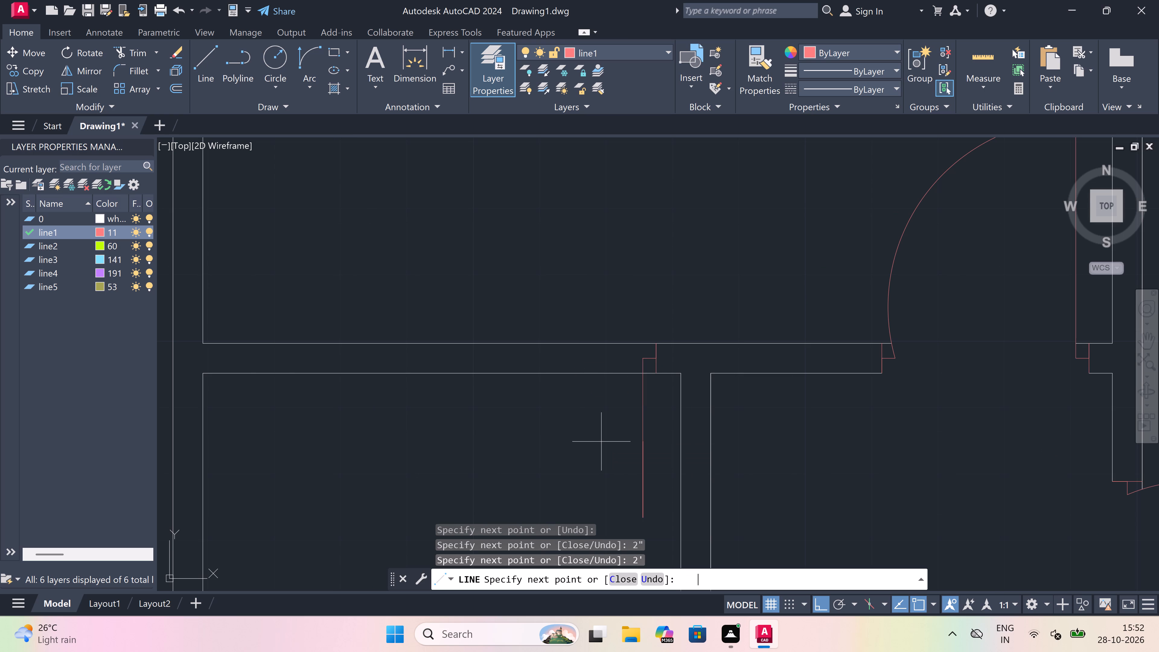
{"action": "key", "text": "Escape"}
Draw the opposite jamb line across the small room's top wall, left of the 2' door line, returning to mid-wall and going 2" right.
{"action": "key", "text": "space"}
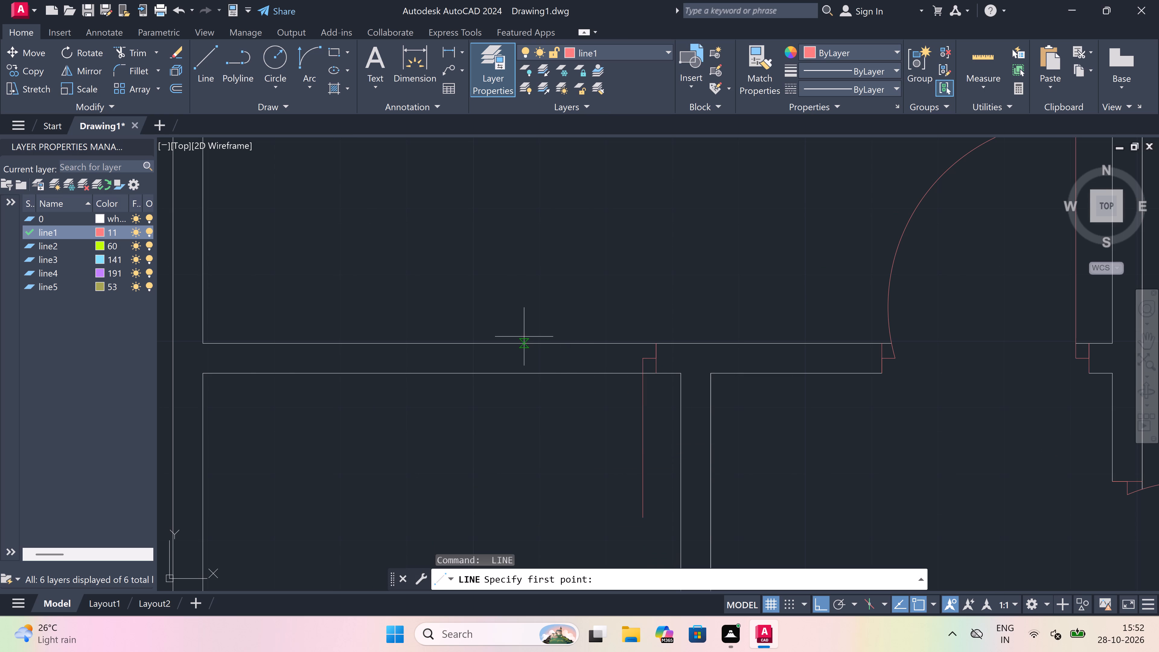
{"action": "left_click", "coordinate": [517, 346]}
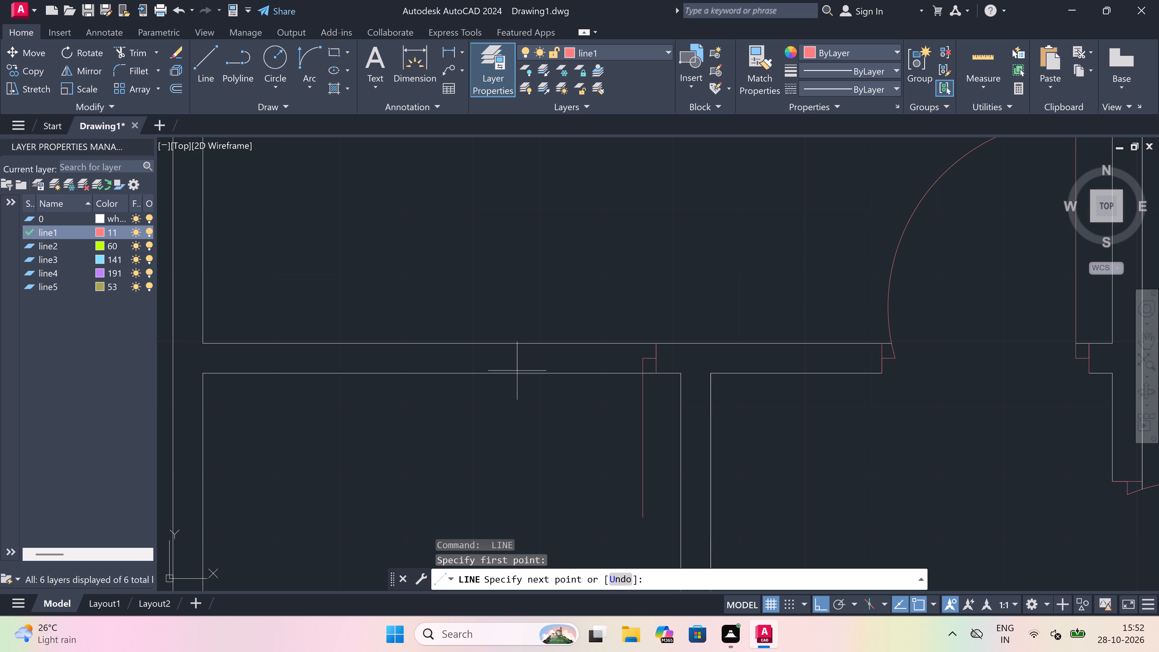
{"action": "left_click", "coordinate": [518, 370]}
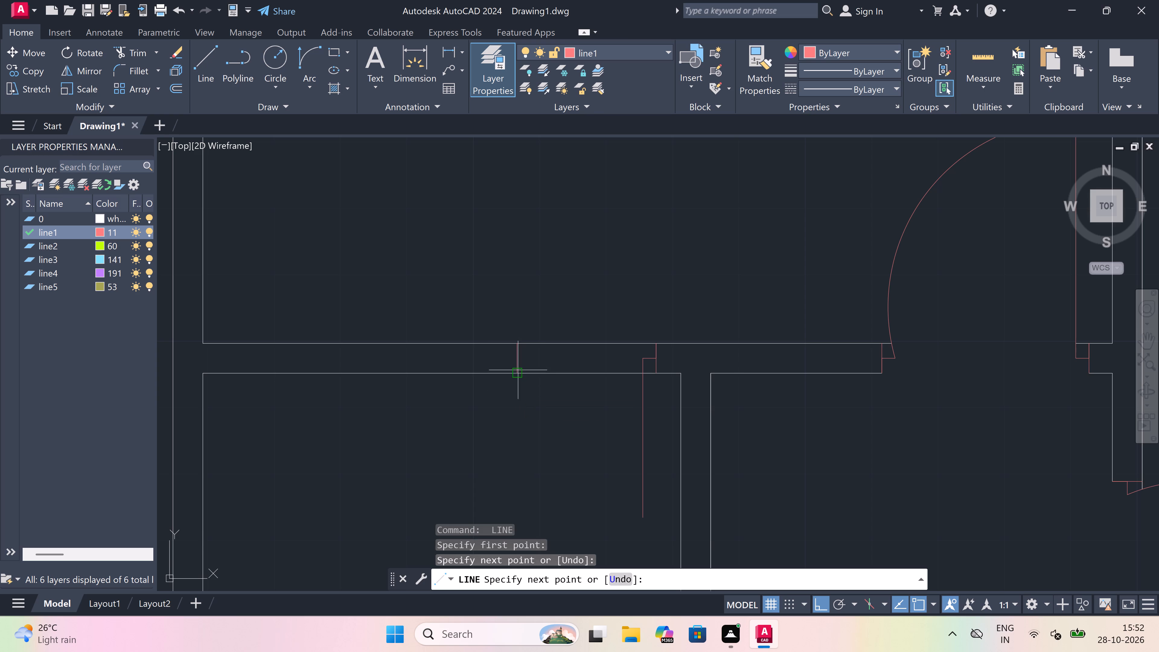
{"action": "left_click", "coordinate": [522, 357]}
{"action": "type", "text": "2\""}
{"action": "key", "text": "space"}
{"action": "key", "text": "Escape"}
Draw the door swing arc from the bottom of the small room's 2' door line to the end of the opposite jamb's 2" stub.
{"action": "scroll", "coordinate": [616, 336], "scroll_direction": "down", "scroll_amount": 2}
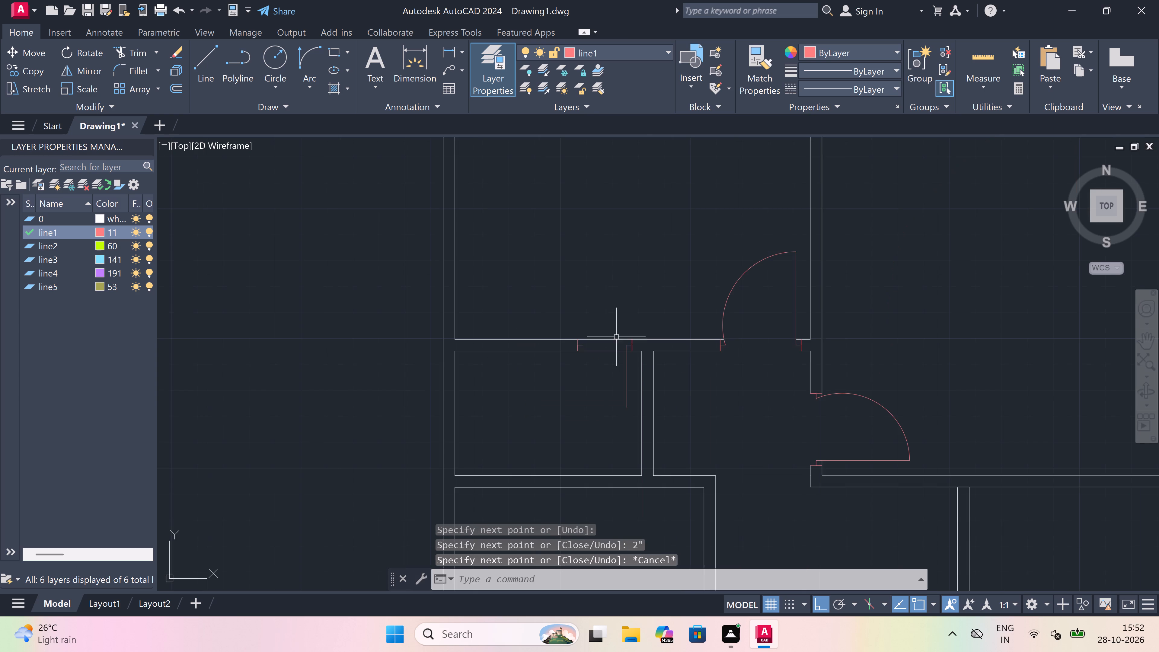
{"action": "scroll", "coordinate": [616, 378], "scroll_direction": "up", "scroll_amount": 2}
{"action": "left_click", "coordinate": [312, 58]}
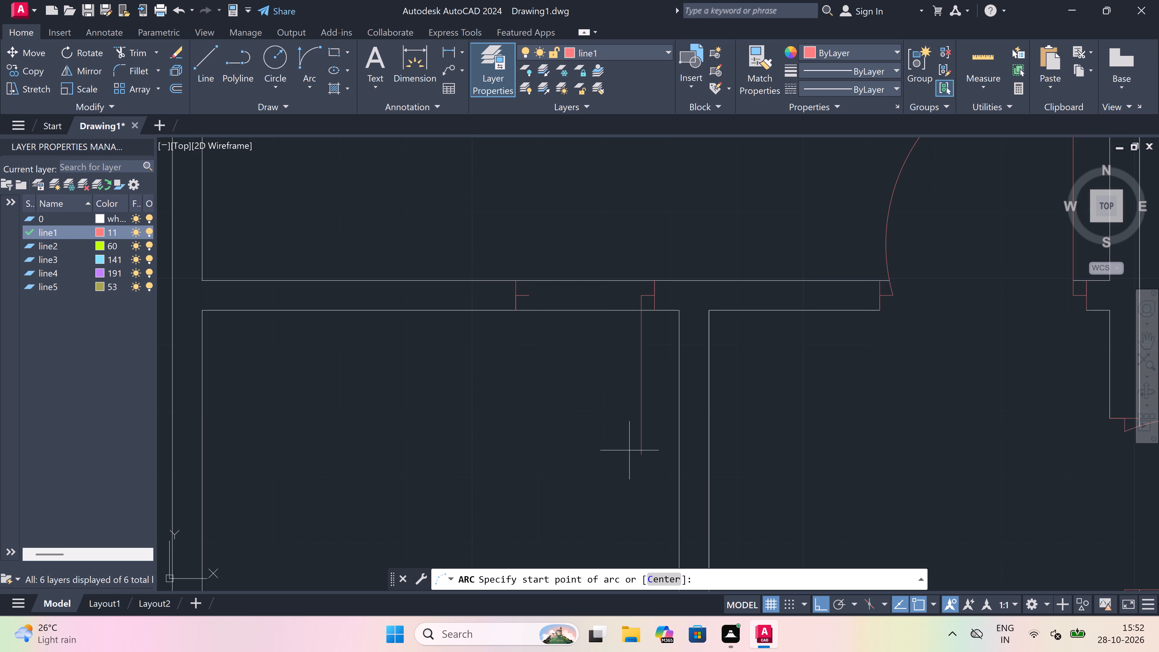
{"action": "left_click_drag", "start_coordinate": [636, 452], "coordinate": [634, 446]}
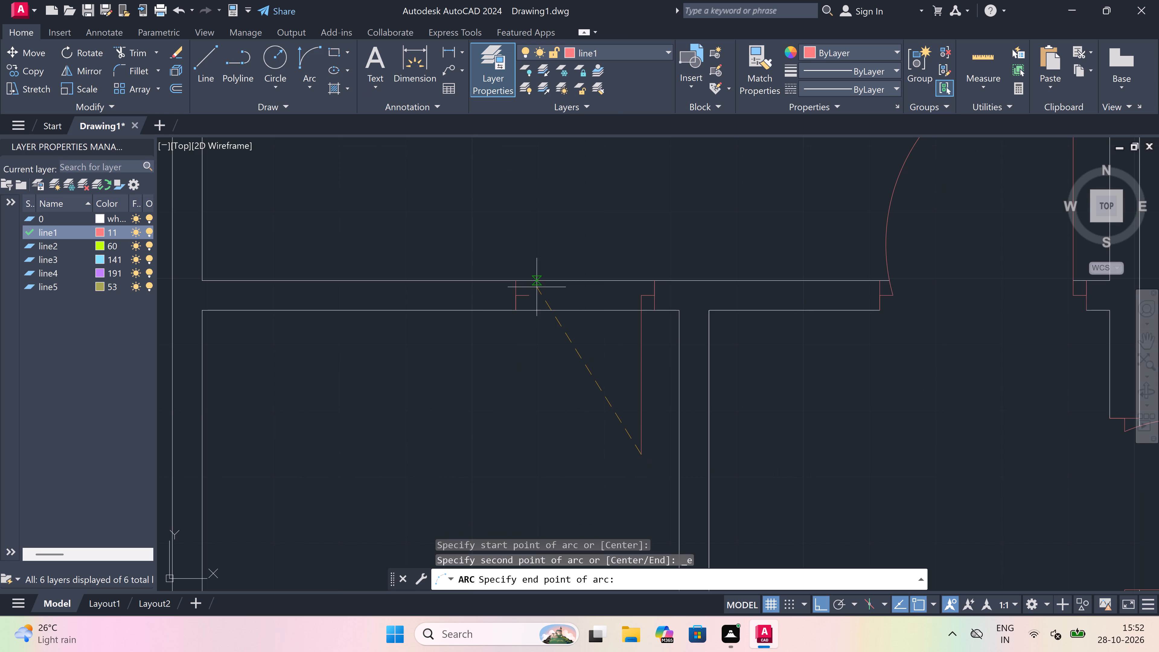
{"action": "left_click", "coordinate": [528, 297]}
{"action": "left_click", "coordinate": [487, 404]}
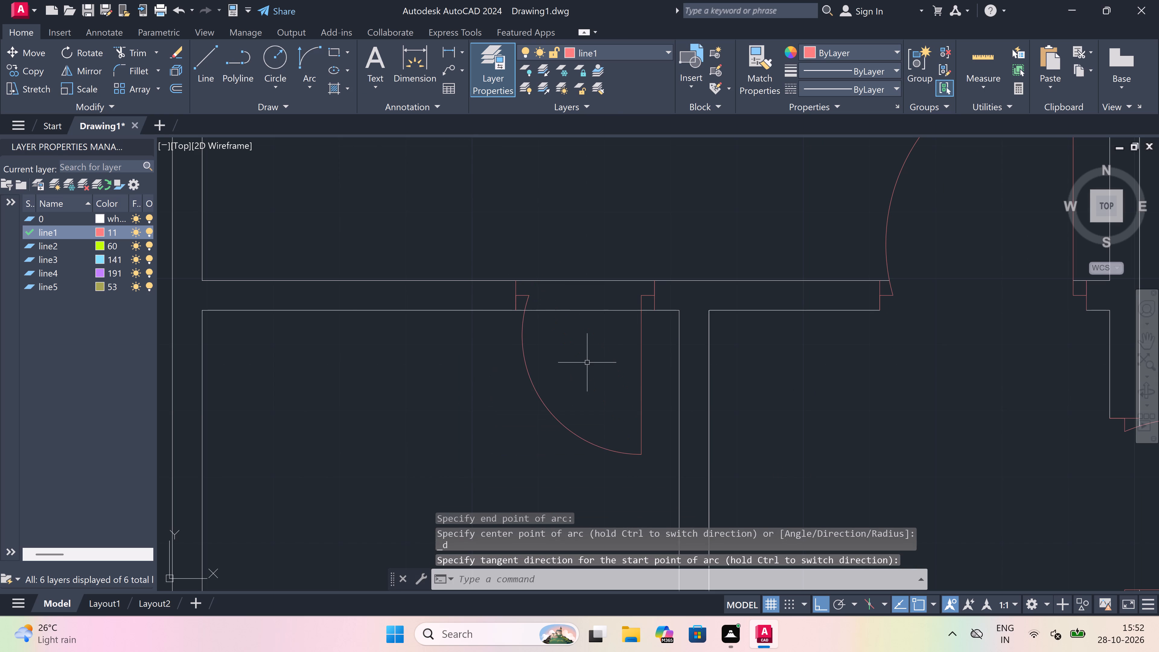
Trim both wall lines inside the new door opening in the small room's top wall.
{"action": "key", "text": "t"}
{"action": "key", "text": "r"}
{"action": "key", "text": "space"}
{"action": "left_click", "coordinate": [593, 258]}
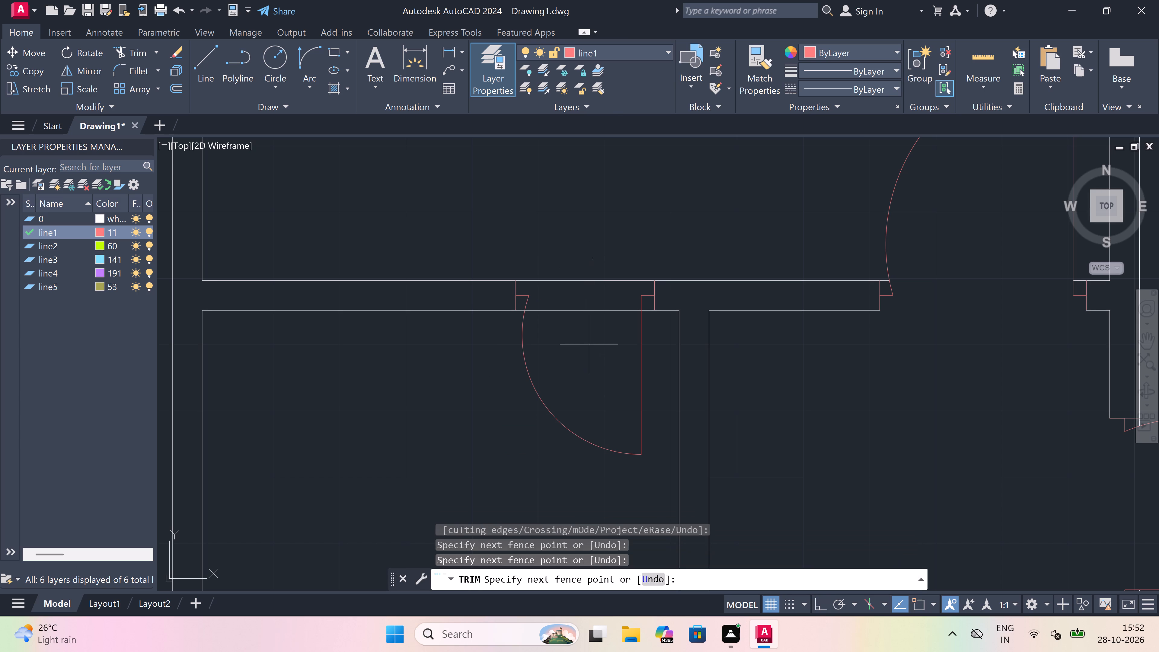
{"action": "left_click", "coordinate": [589, 346]}
{"action": "key", "text": "Escape"}
{"action": "scroll", "coordinate": [589, 343], "scroll_direction": "down", "scroll_amount": 5}
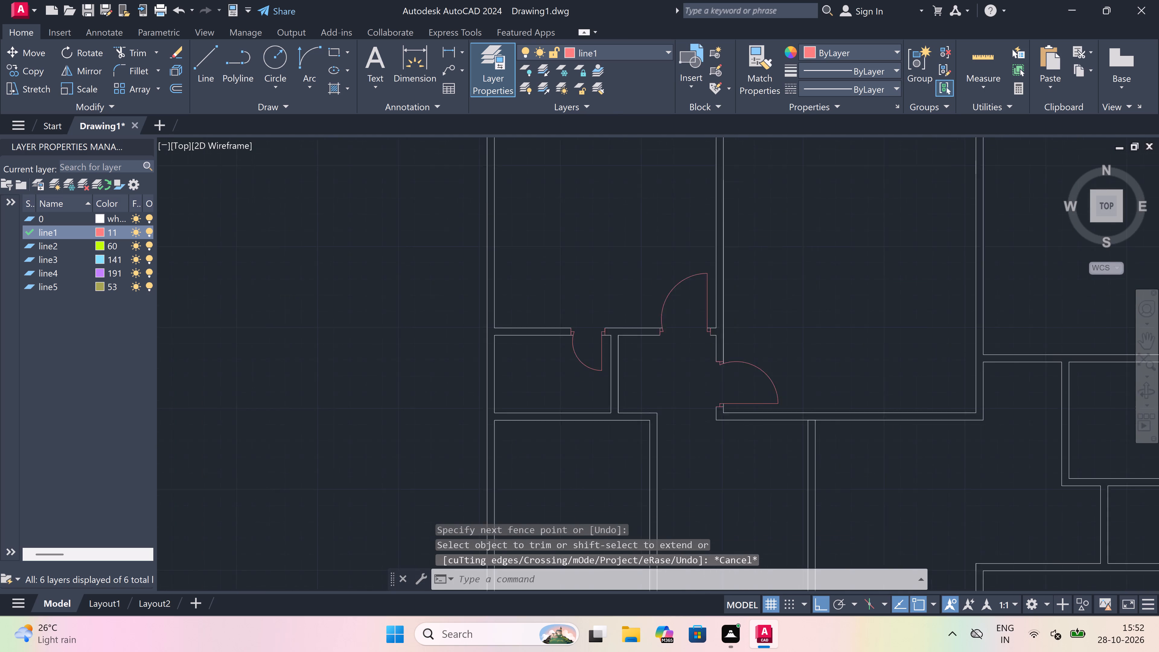
Draw a door line across the right wall of the middle-left room near its top corner, going 2" down from mid-wall and 2' left.
{"action": "scroll", "coordinate": [589, 343], "scroll_direction": "down", "scroll_amount": 1}
{"action": "scroll", "coordinate": [587, 369], "scroll_direction": "up", "scroll_amount": 1}
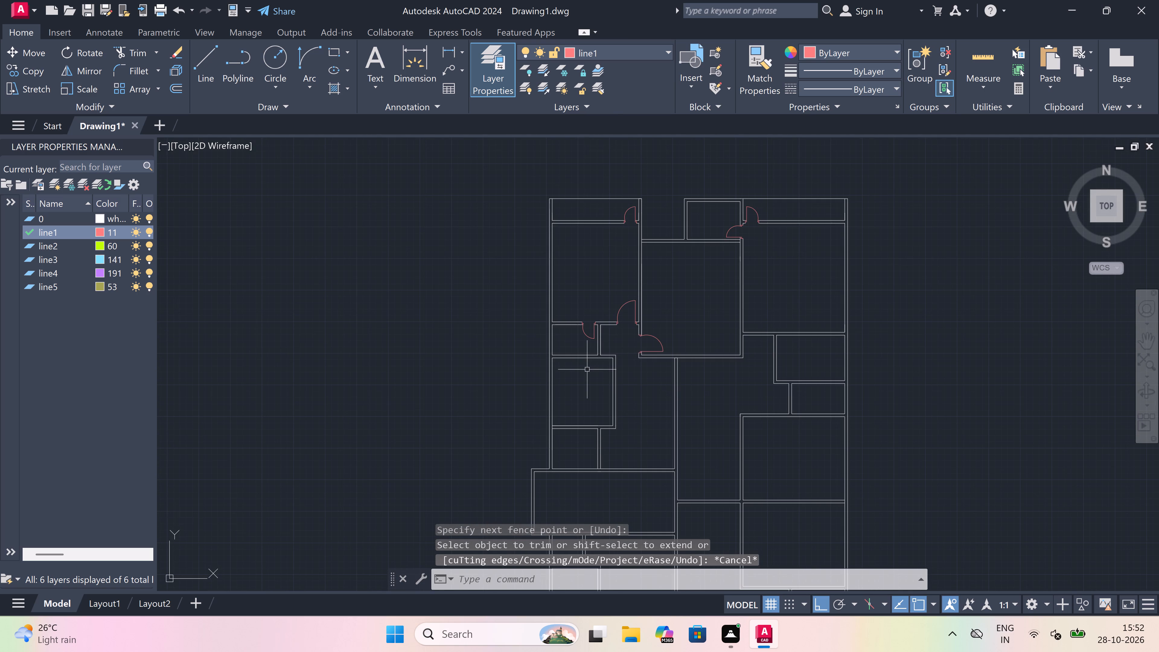
{"action": "type", "text": "l"}
{"action": "key", "text": "space"}
{"action": "scroll", "coordinate": [608, 353], "scroll_direction": "up", "scroll_amount": 3}
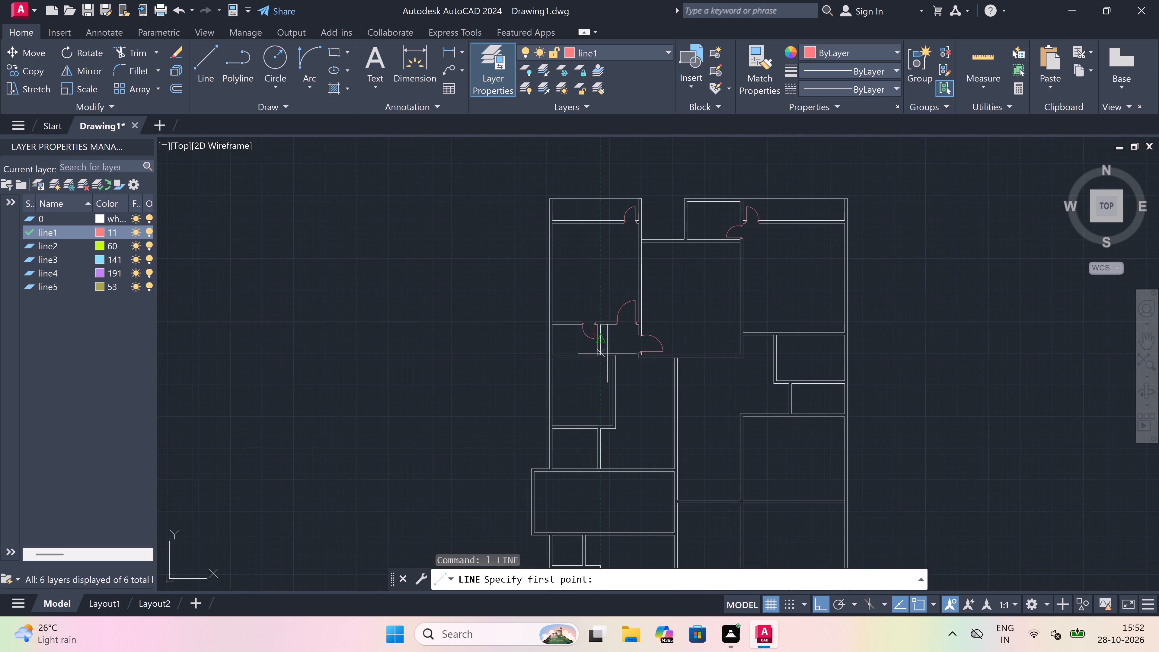
{"action": "scroll", "coordinate": [628, 382], "scroll_direction": "up", "scroll_amount": 2}
{"action": "left_click", "coordinate": [625, 375]}
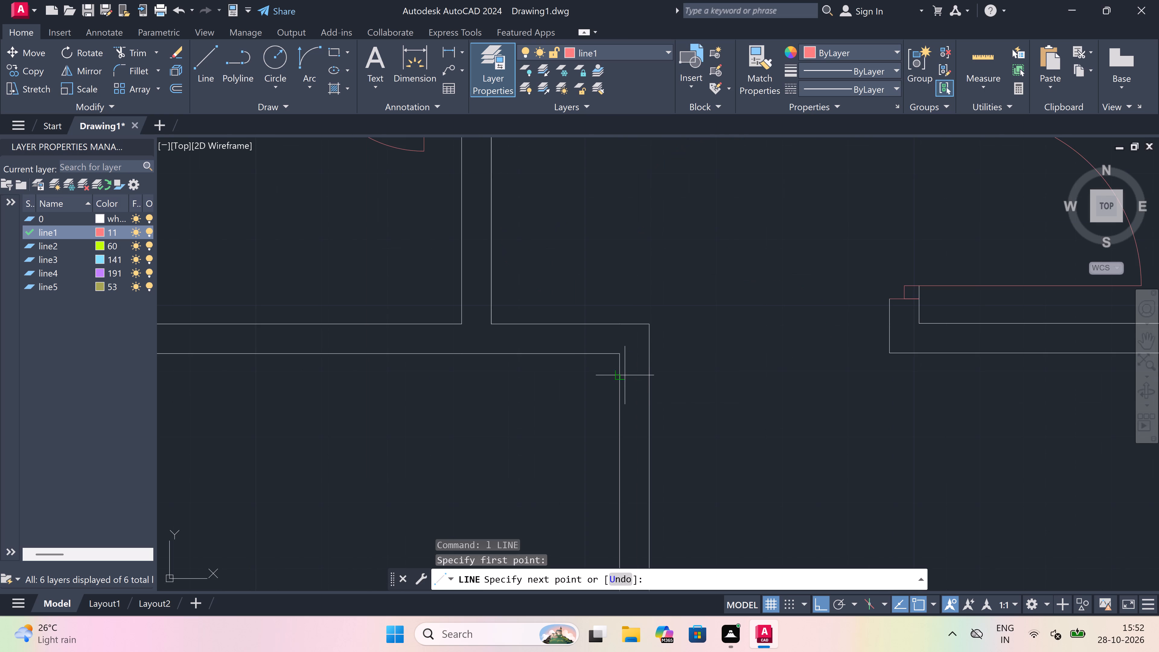
{"action": "left_click", "coordinate": [646, 376]}
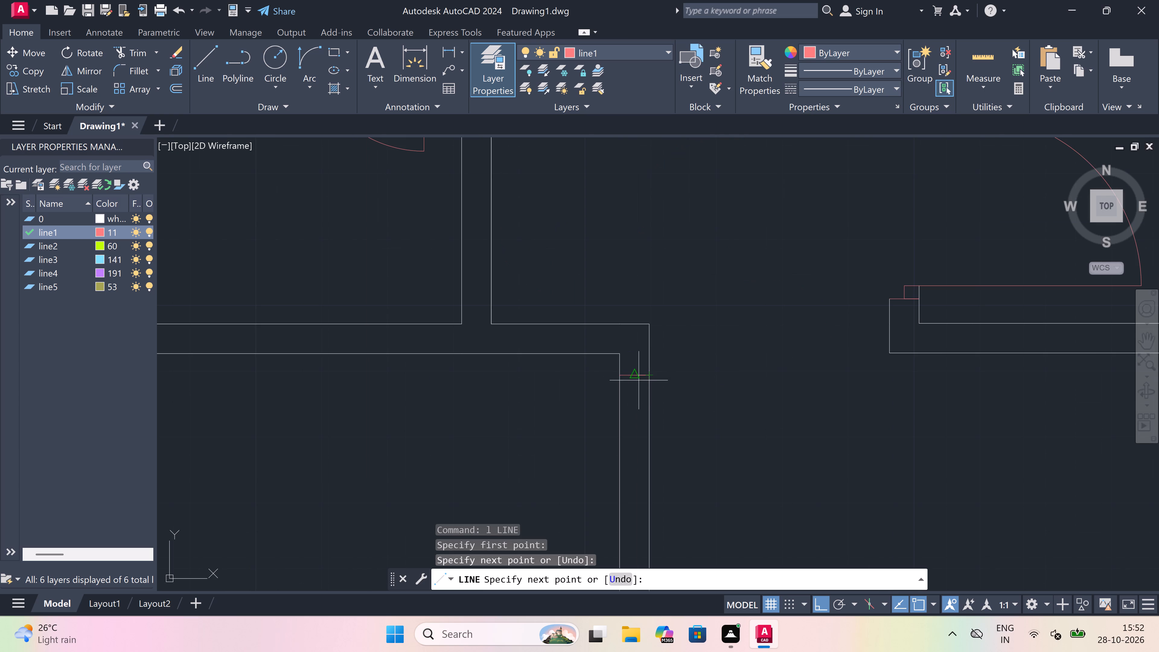
{"action": "left_click", "coordinate": [636, 379]}
{"action": "type", "text": "2\""}
{"action": "key", "text": "space"}
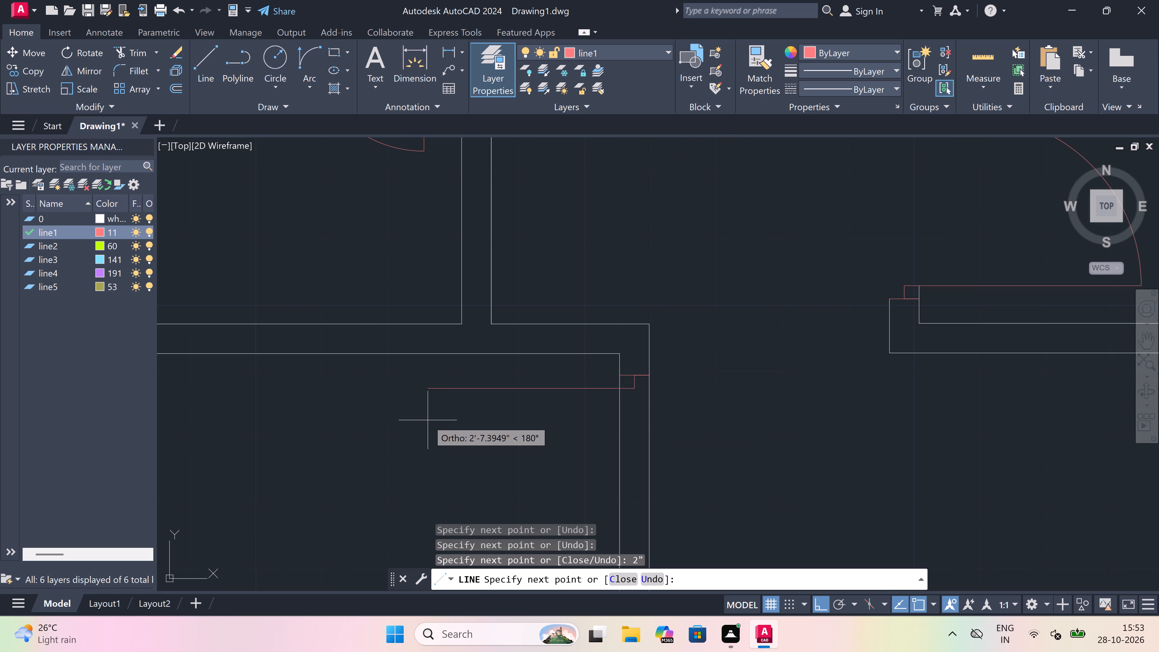
{"action": "type", "text": "2'"}
{"action": "key", "text": "space"}
{"action": "key", "text": "Escape"}
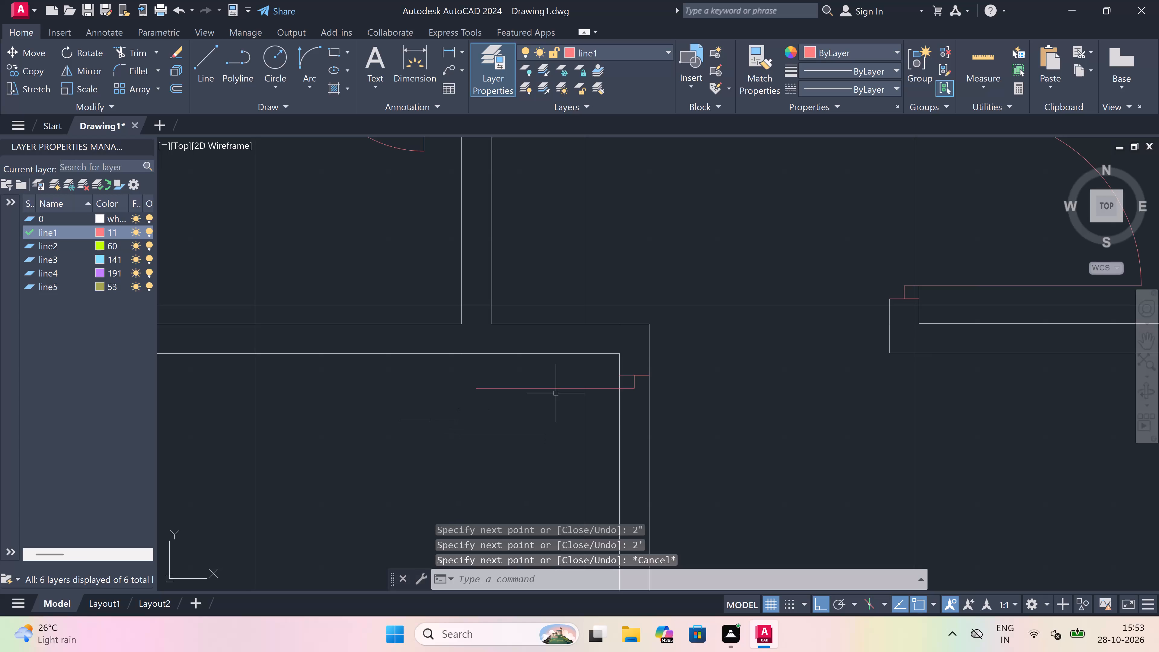
Draw the opposite jamb line across the middle-left room's right wall, below the door line, returning to mid-wall and going 2" up.
{"action": "key", "text": "space"}
{"action": "scroll", "coordinate": [607, 413], "scroll_direction": "down", "scroll_amount": 2}
{"action": "scroll", "coordinate": [613, 447], "scroll_direction": "up", "scroll_amount": 2}
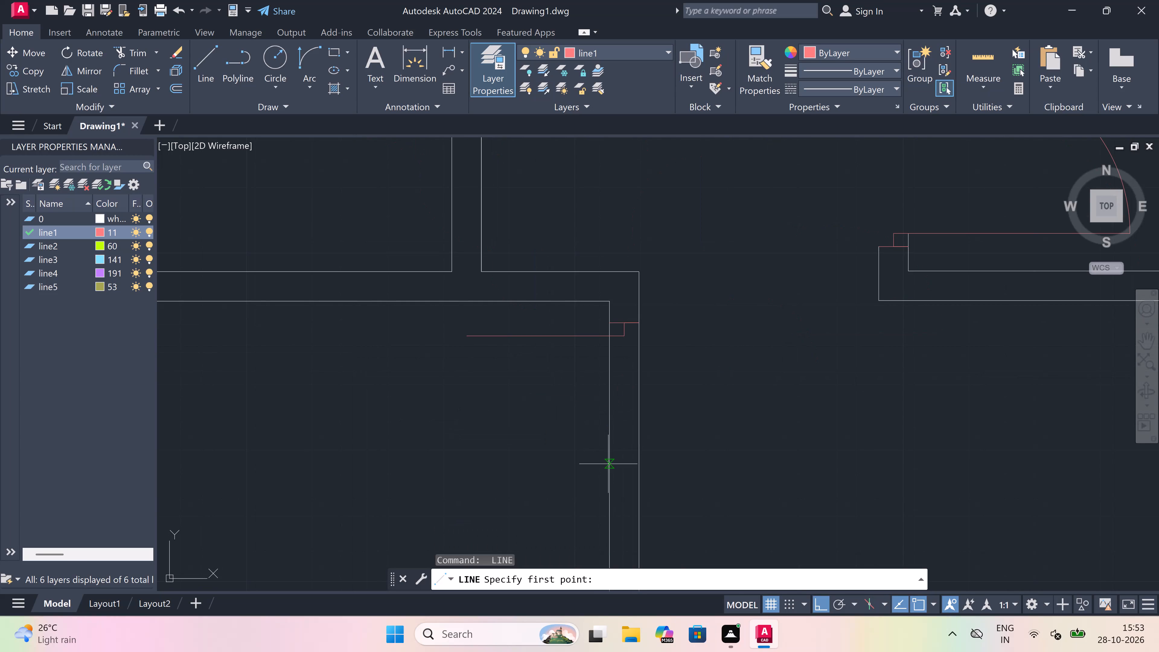
{"action": "left_click", "coordinate": [608, 464]}
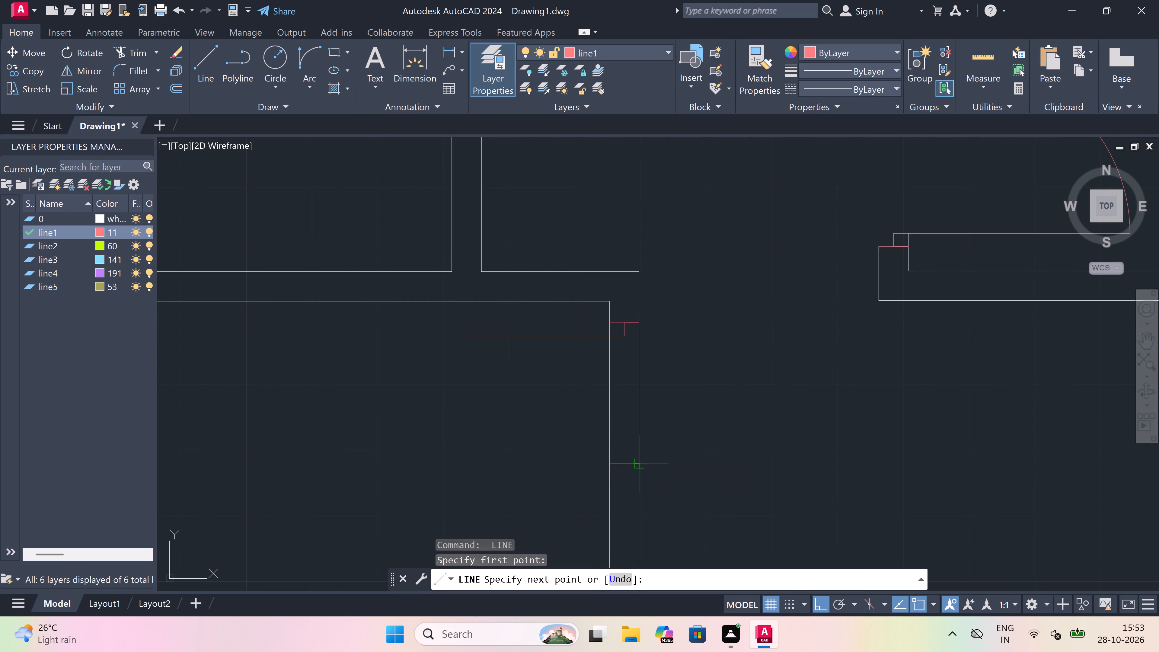
{"action": "left_click", "coordinate": [640, 467]}
{"action": "left_click_drag", "start_coordinate": [628, 467], "coordinate": [628, 463]}
{"action": "type", "text": "2\""}
{"action": "key", "text": "space"}
{"action": "key", "text": "Escape"}
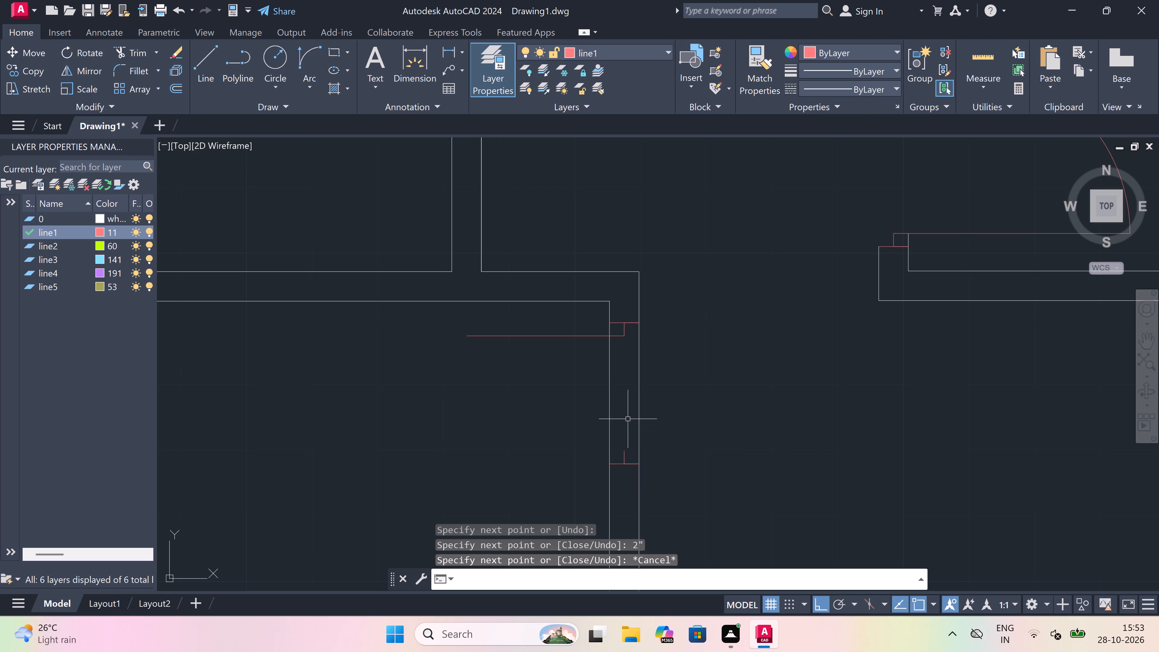
Draw the door swing arc from the free end of the middle-left room's 2' door line to the end of the opposite 2" stub.
{"action": "left_click", "coordinate": [313, 56]}
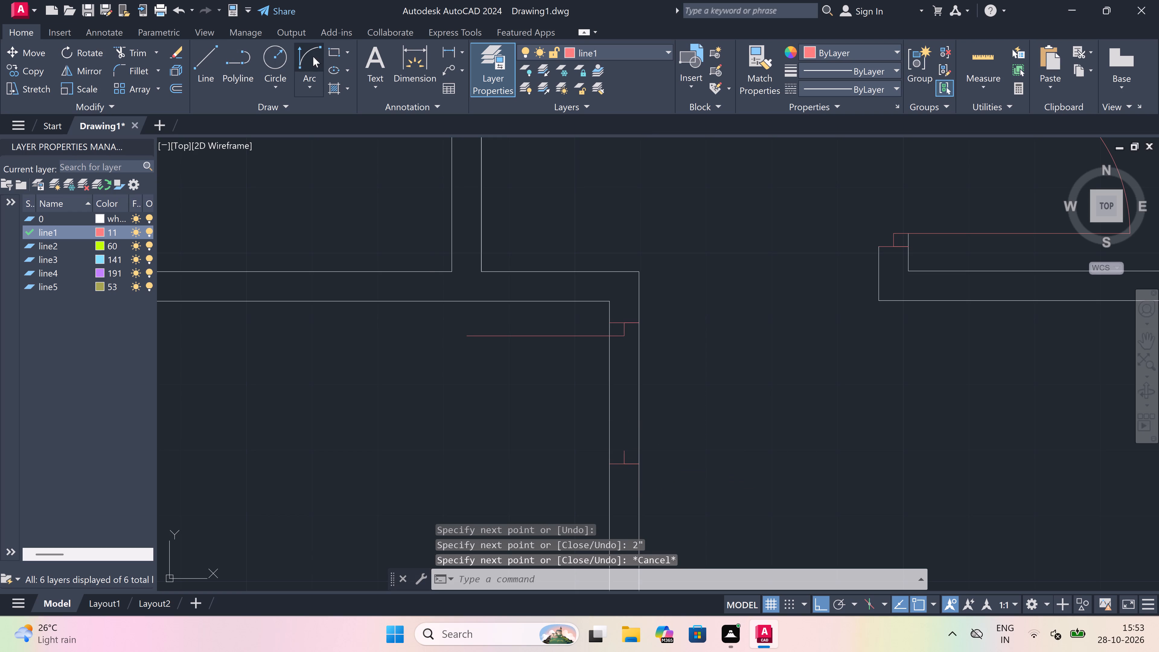
{"action": "left_click", "coordinate": [463, 334]}
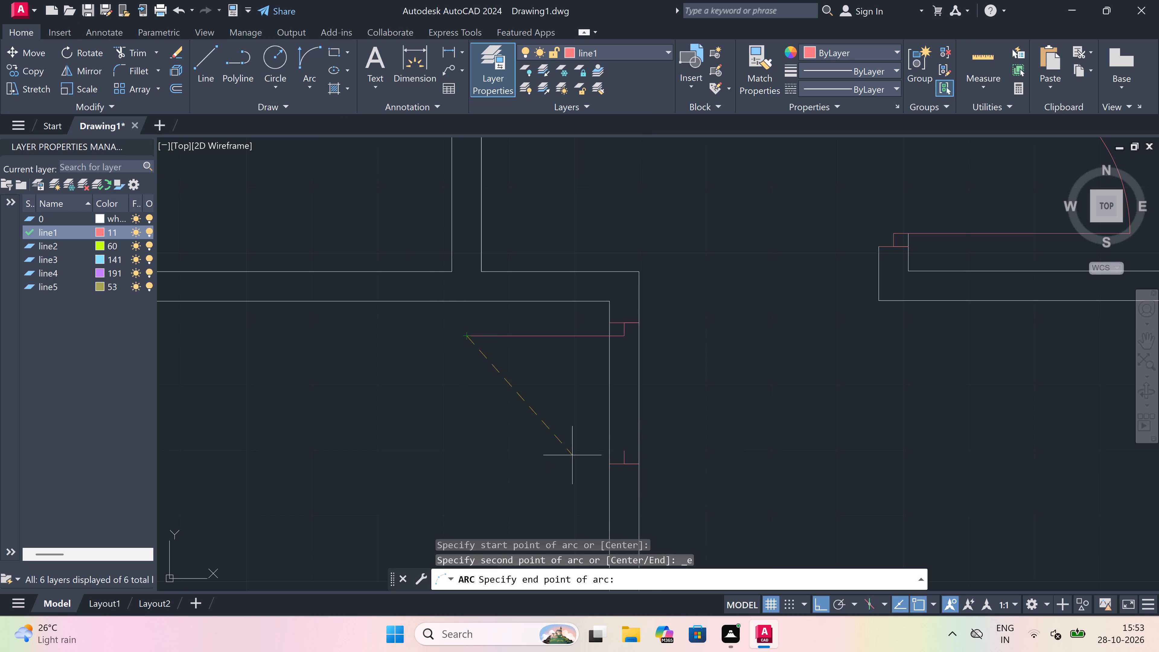
{"action": "left_click", "coordinate": [627, 453]}
{"action": "left_click_drag", "start_coordinate": [535, 475], "coordinate": [544, 468]}
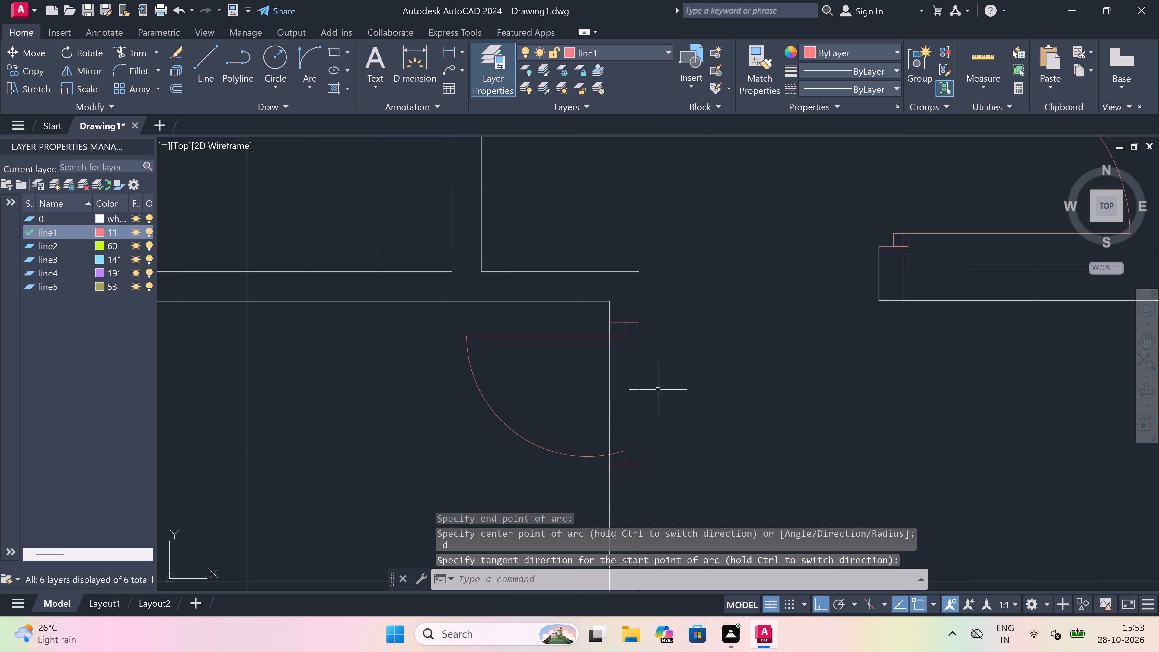
Trim both wall lines inside the new door opening in the middle-left room's right wall.
{"action": "key", "text": "t"}
{"action": "key", "text": "r"}
{"action": "key", "text": "space"}
{"action": "left_click_drag", "start_coordinate": [579, 374], "coordinate": [612, 374]}
{"action": "left_click", "coordinate": [703, 379]}
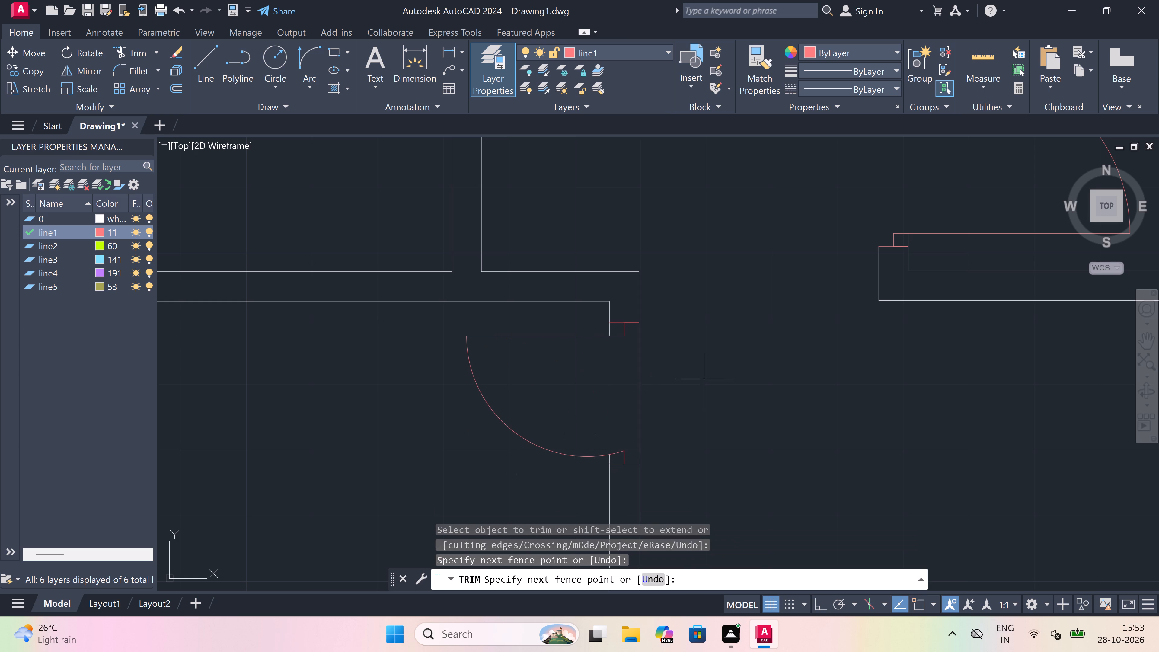
{"action": "left_click", "coordinate": [583, 384]}
{"action": "key", "text": "Escape"}
Draw a door line across the right wall of the small room below the middle-left room, going 2" down from mid-wall and 2' left.
{"action": "scroll", "coordinate": [582, 383], "scroll_direction": "down", "scroll_amount": 5}
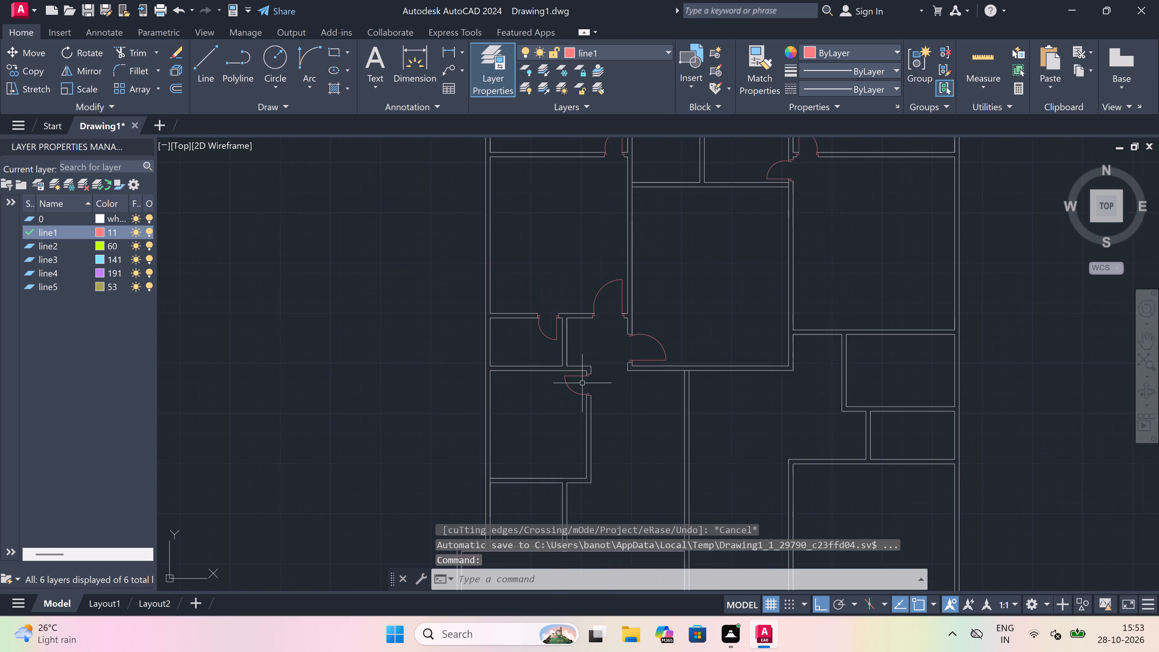
{"action": "scroll", "coordinate": [582, 383], "scroll_direction": "down", "scroll_amount": 1}
{"action": "scroll", "coordinate": [574, 421], "scroll_direction": "up", "scroll_amount": 1}
{"action": "type", "text": "l"}
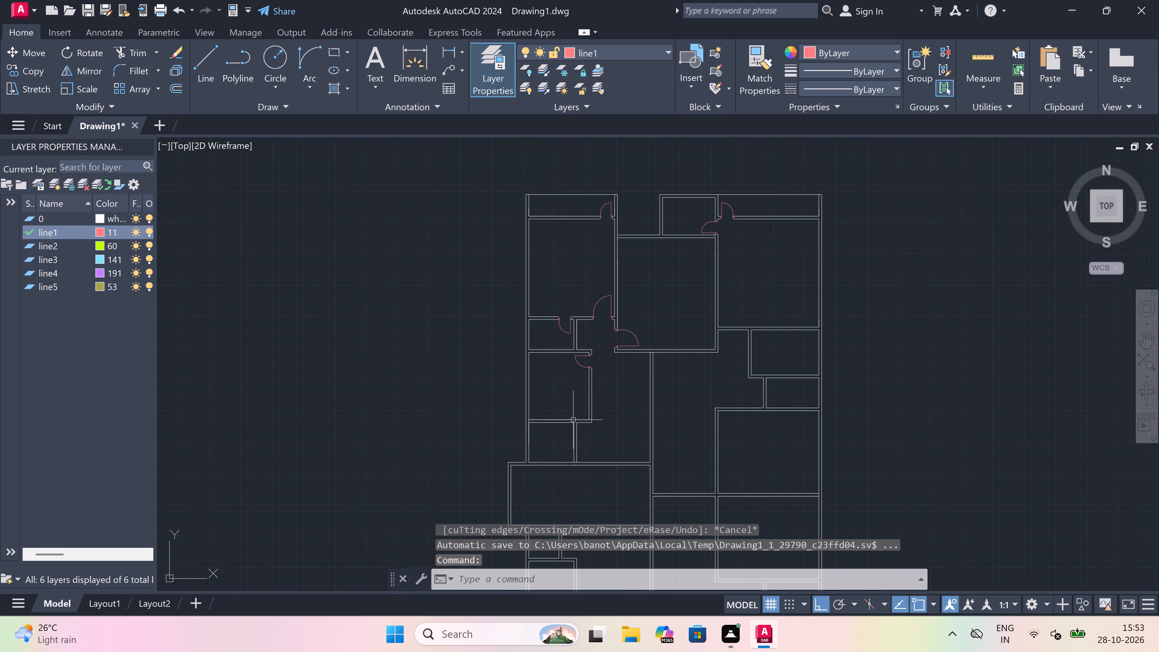
{"action": "key", "text": "space"}
{"action": "scroll", "coordinate": [567, 448], "scroll_direction": "up", "scroll_amount": 2}
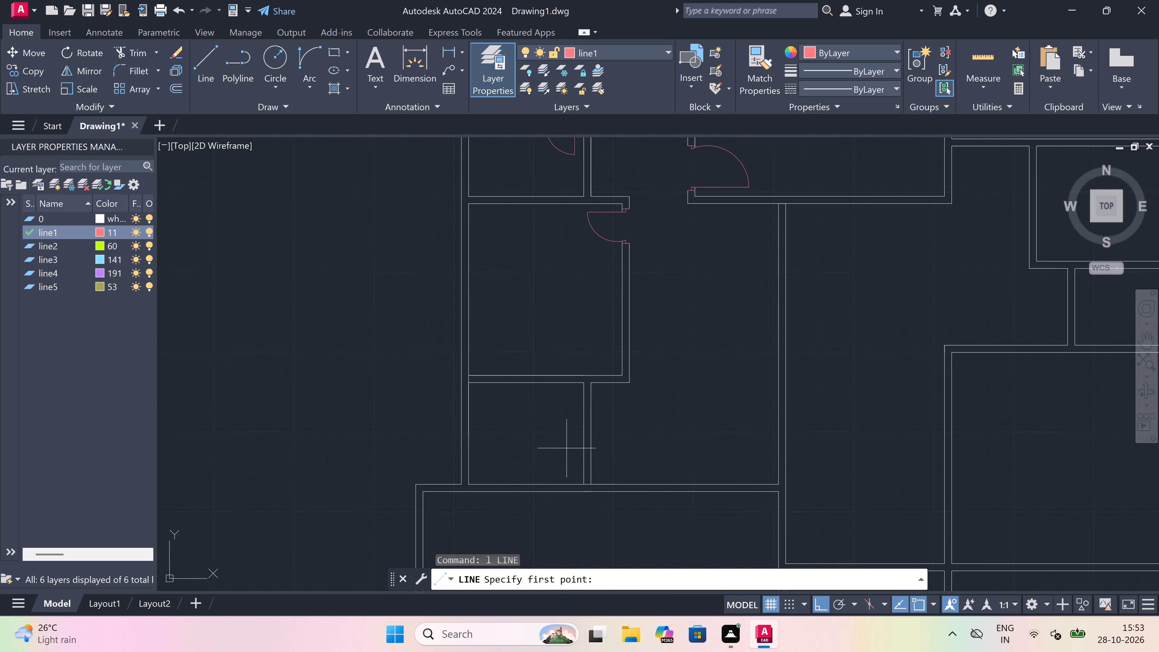
{"action": "scroll", "coordinate": [565, 389], "scroll_direction": "up", "scroll_amount": 3}
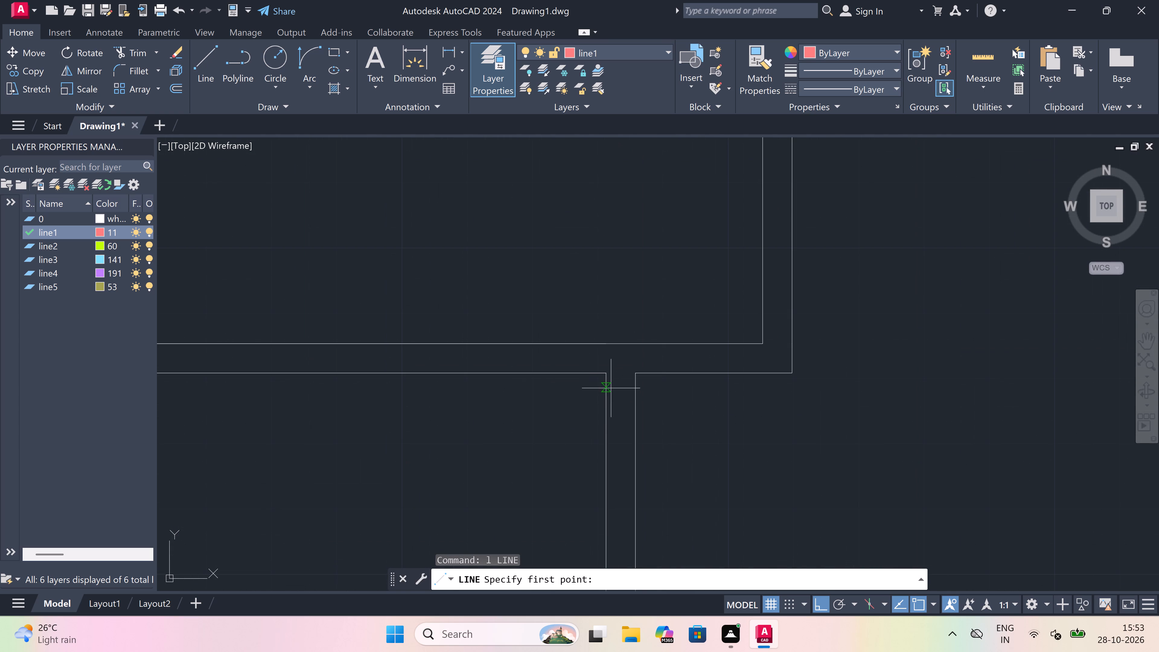
{"action": "left_click", "coordinate": [607, 396]}
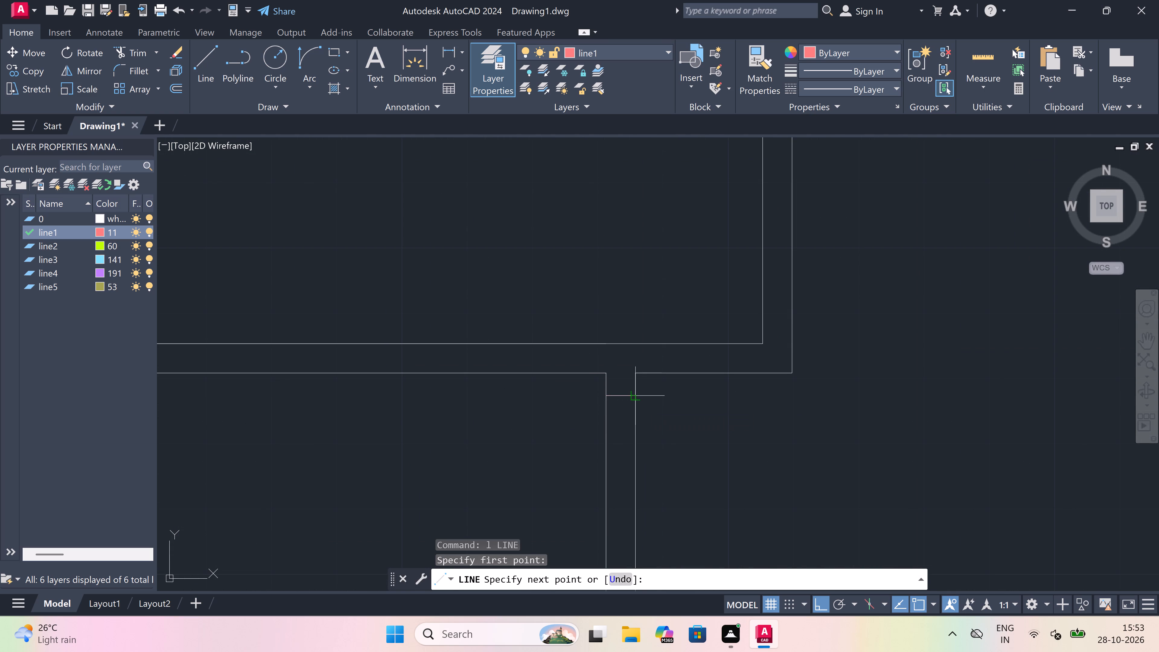
{"action": "left_click", "coordinate": [635, 396]}
{"action": "left_click", "coordinate": [622, 396]}
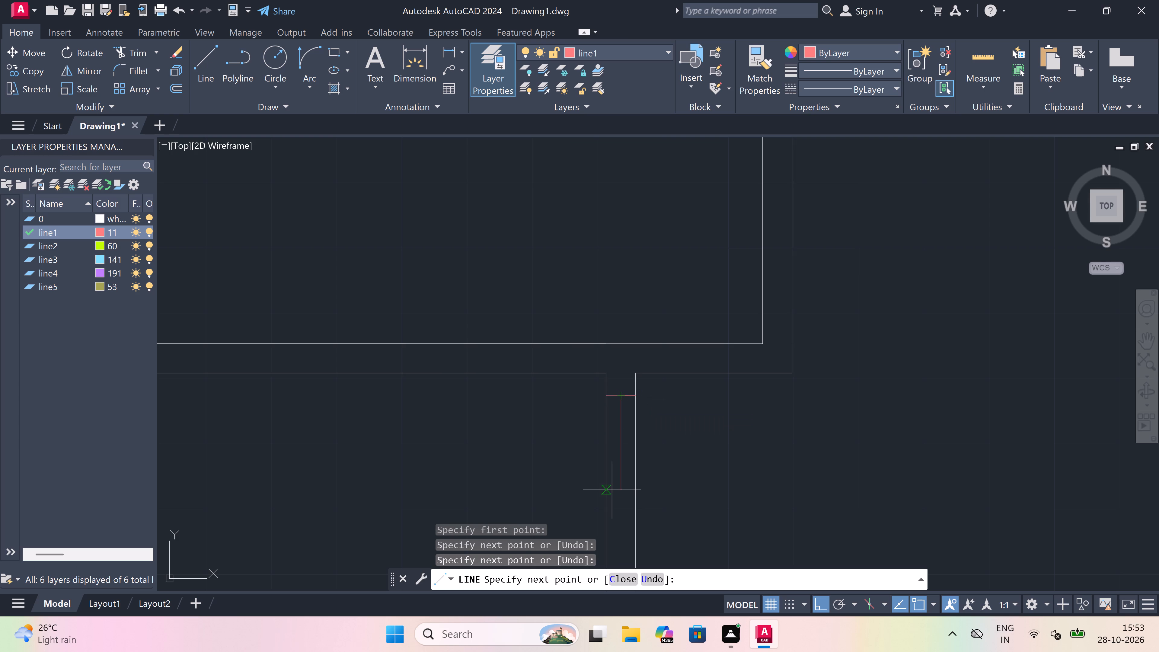
{"action": "type", "text": "2\""}
{"action": "key", "text": "space"}
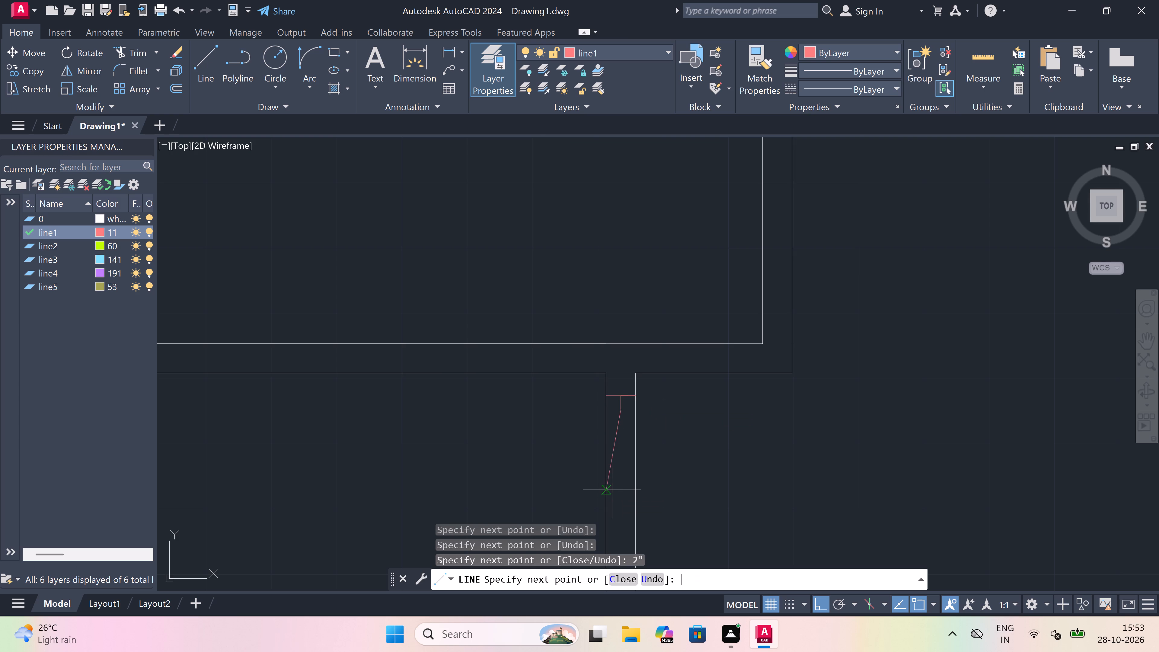
{"action": "type", "text": "2'"}
{"action": "key", "text": "space"}
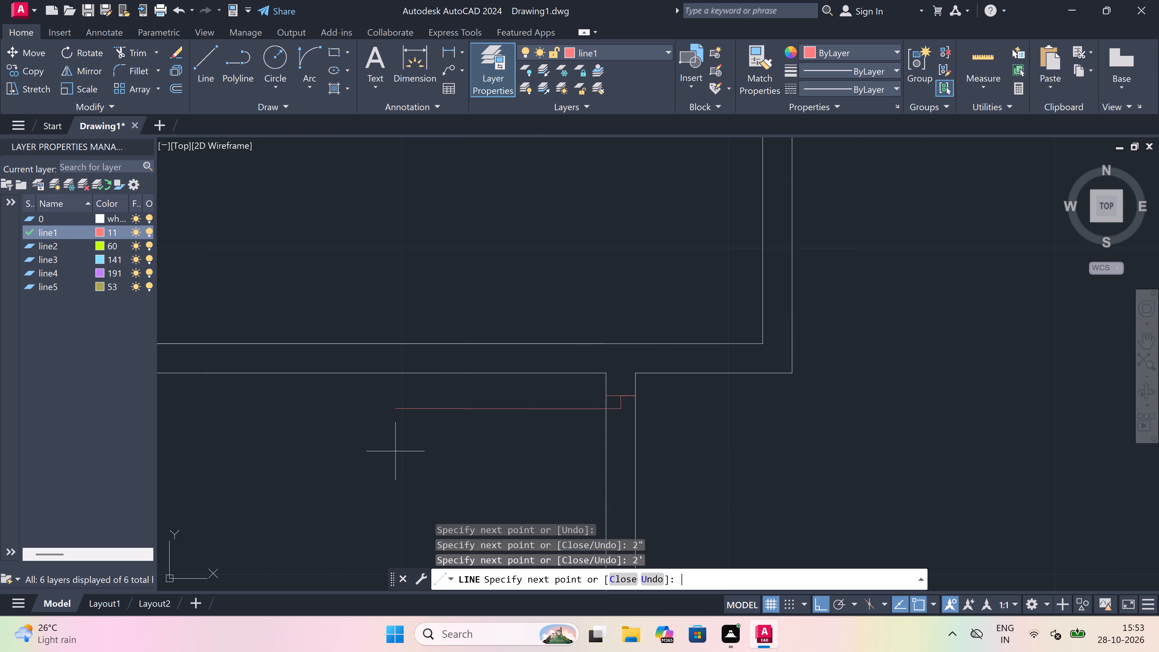
{"action": "key", "text": "Escape"}
Draw the opposite jamb line across the lower small room's right wall, below the door line, returning to mid-wall and going 2" up.
{"action": "key", "text": "space"}
{"action": "scroll", "coordinate": [594, 461], "scroll_direction": "down", "scroll_amount": 4}
{"action": "scroll", "coordinate": [598, 473], "scroll_direction": "up", "scroll_amount": 3}
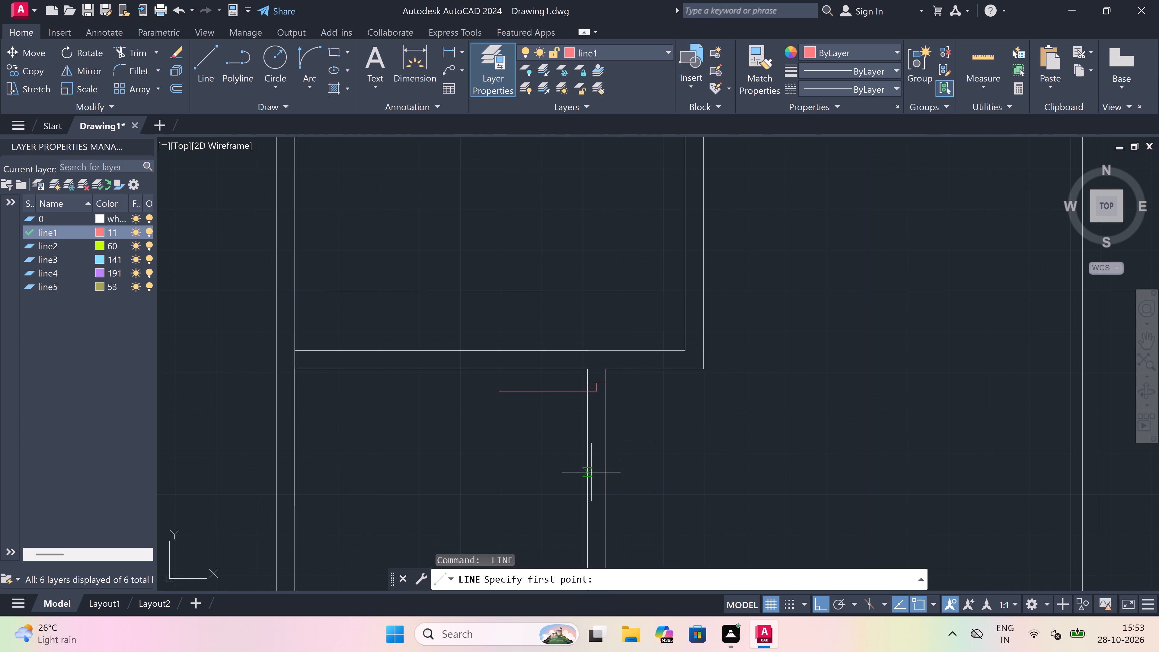
{"action": "left_click", "coordinate": [589, 469]}
{"action": "scroll", "coordinate": [589, 469], "scroll_direction": "up", "scroll_amount": 2}
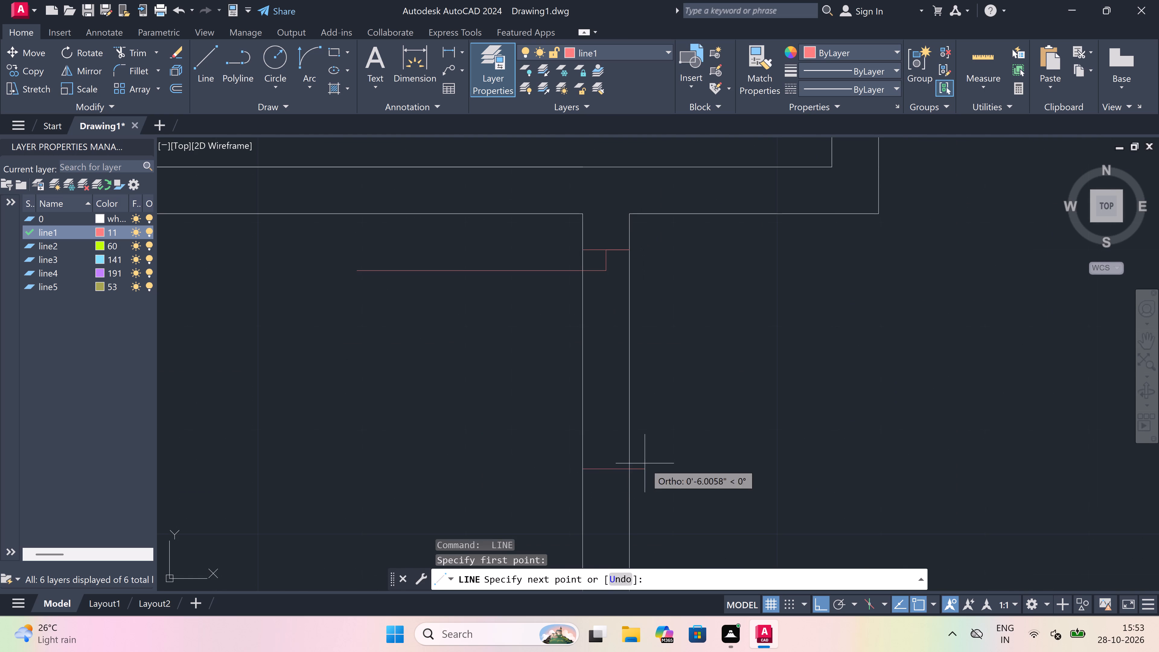
{"action": "left_click", "coordinate": [626, 468]}
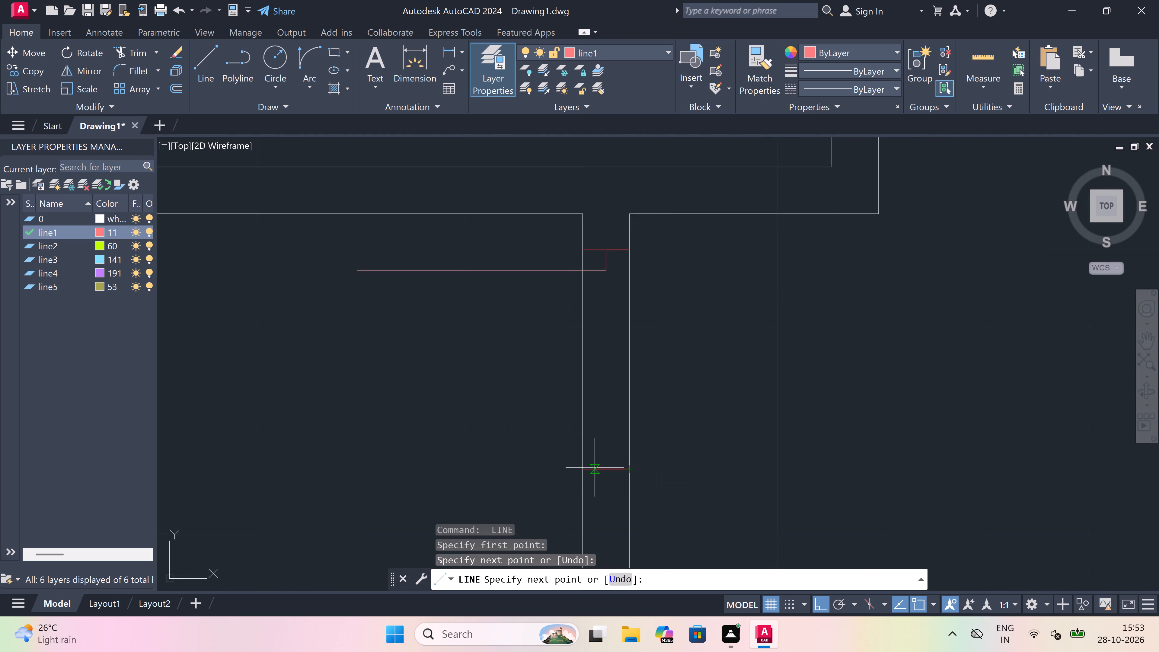
{"action": "left_click_drag", "start_coordinate": [603, 468], "coordinate": [609, 409]}
{"action": "type", "text": "2\""}
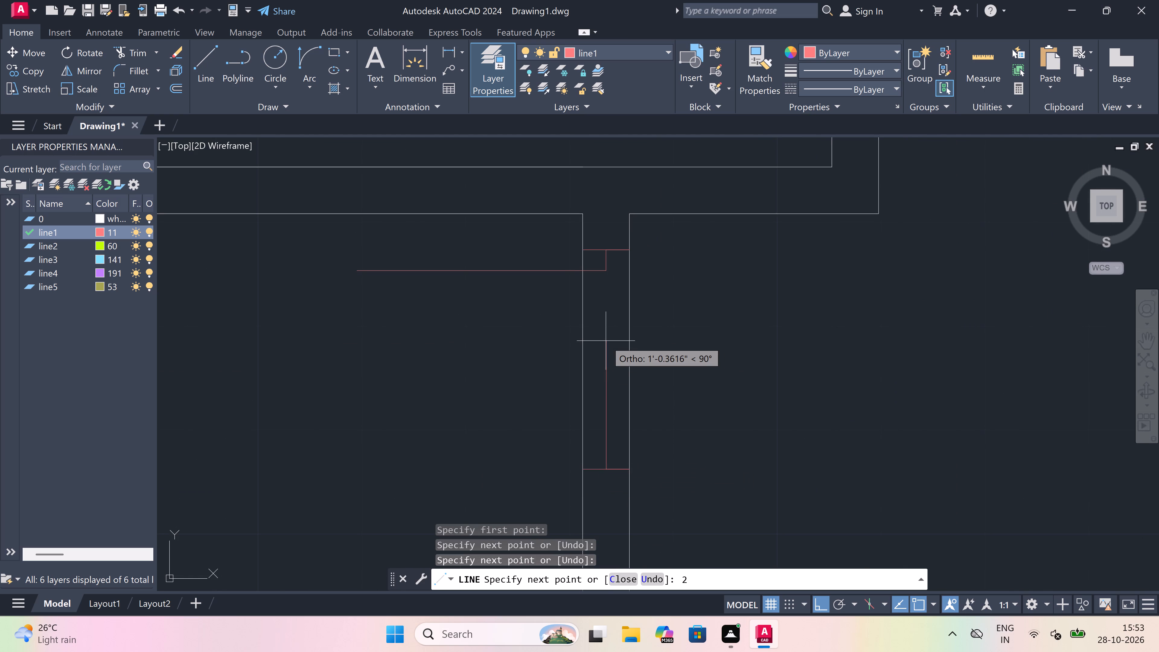
{"action": "key", "text": "space"}
{"action": "key", "text": "Escape"}
Draw the door swing arc from the free end of the lower small room's 2' door line to the end of the opposite 2" stub.
{"action": "scroll", "coordinate": [606, 341], "scroll_direction": "down", "scroll_amount": 2}
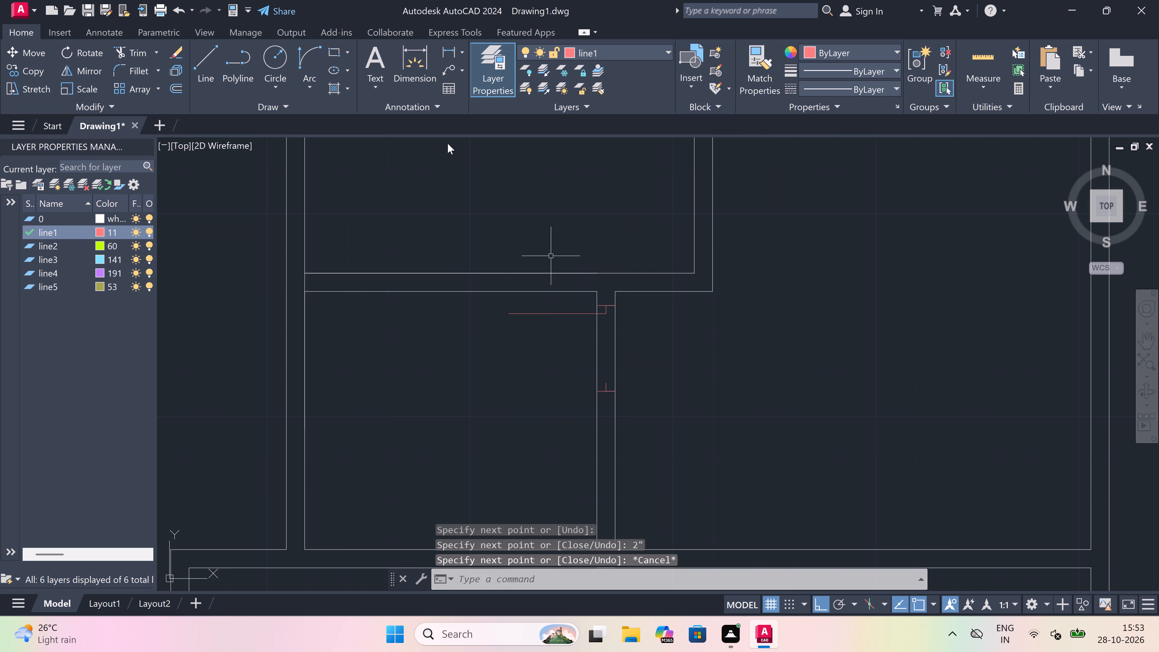
{"action": "left_click_drag", "start_coordinate": [306, 53], "coordinate": [310, 54]}
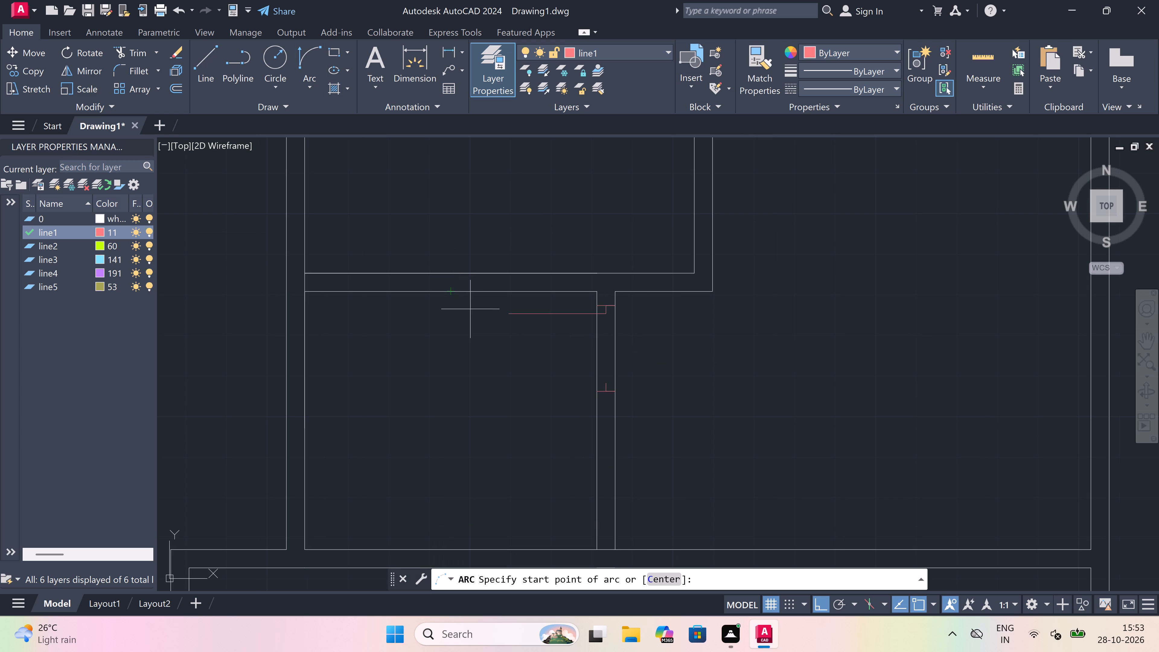
{"action": "left_click", "coordinate": [510, 312]}
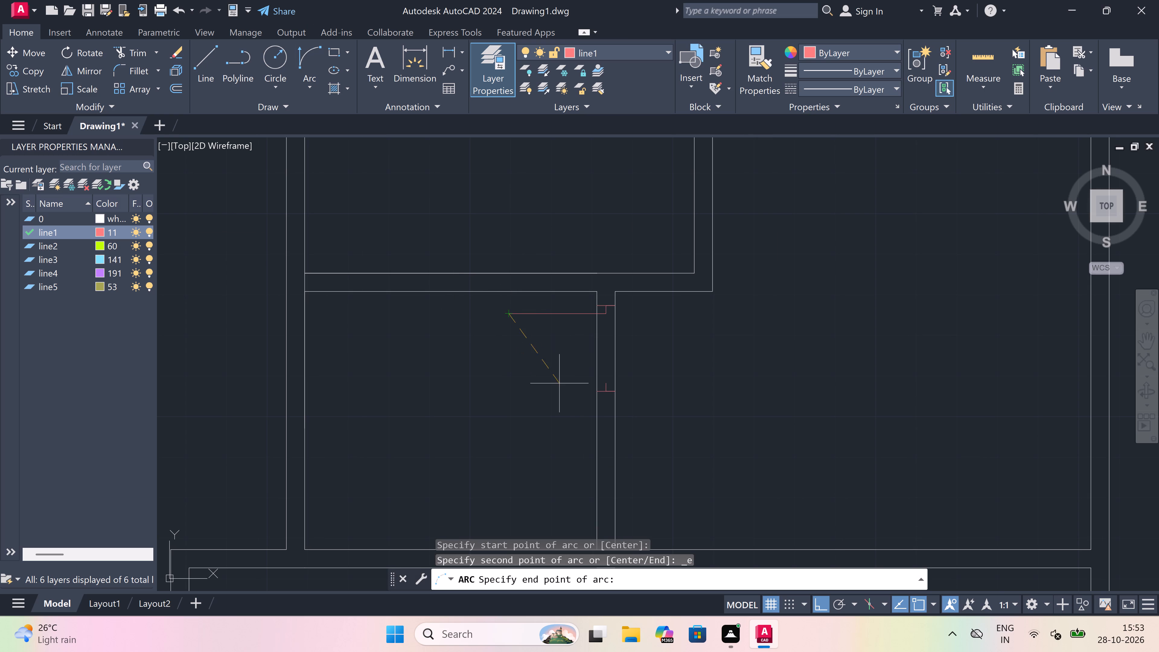
{"action": "left_click", "coordinate": [605, 380]}
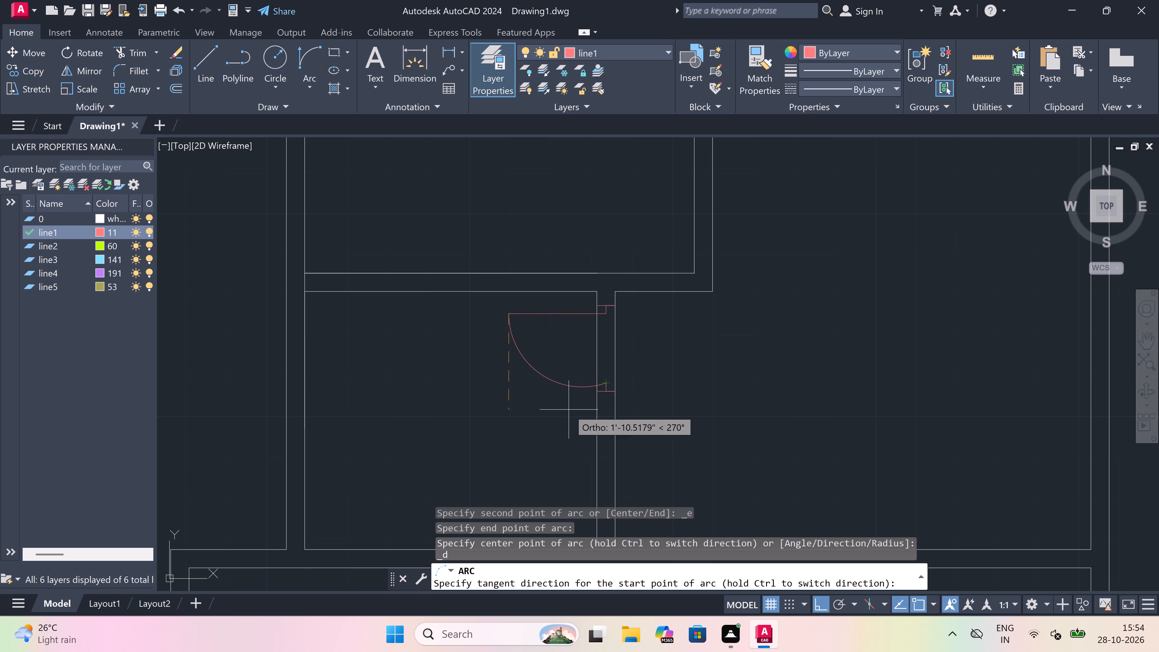
{"action": "left_click", "coordinate": [569, 410]}
Trim both wall lines inside the new door opening in the lower small room's right wall.
{"action": "key", "text": "t"}
{"action": "key", "text": "r"}
{"action": "key", "text": "space"}
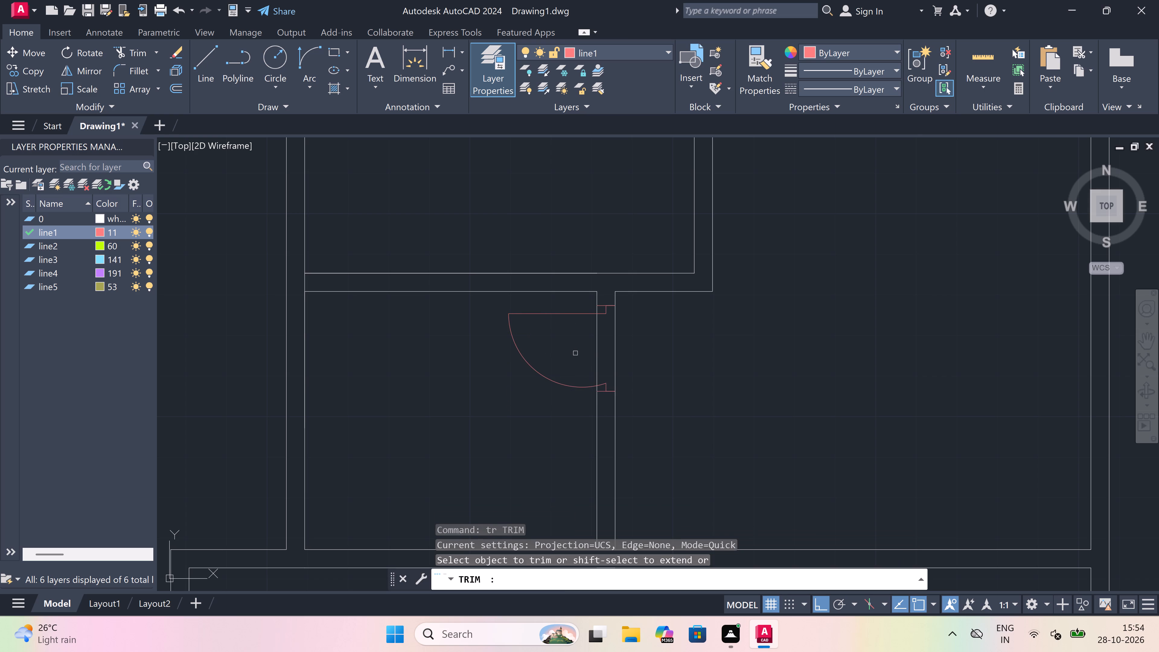
{"action": "left_click_drag", "start_coordinate": [575, 352], "coordinate": [578, 352]}
{"action": "left_click", "coordinate": [694, 351]}
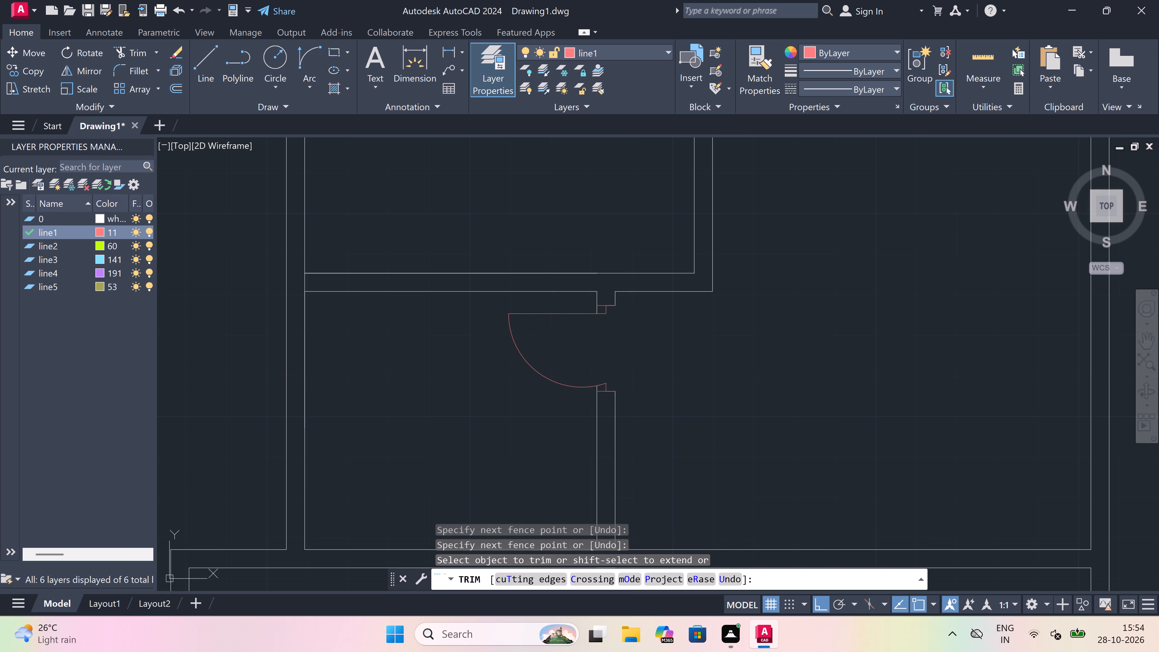
{"action": "key", "text": "Escape"}
Draw a door line across the upper-right room's bottom wall near its left corner, going 2" right from mid-wall and 3' up.
{"action": "scroll", "coordinate": [591, 411], "scroll_direction": "down", "scroll_amount": 4}
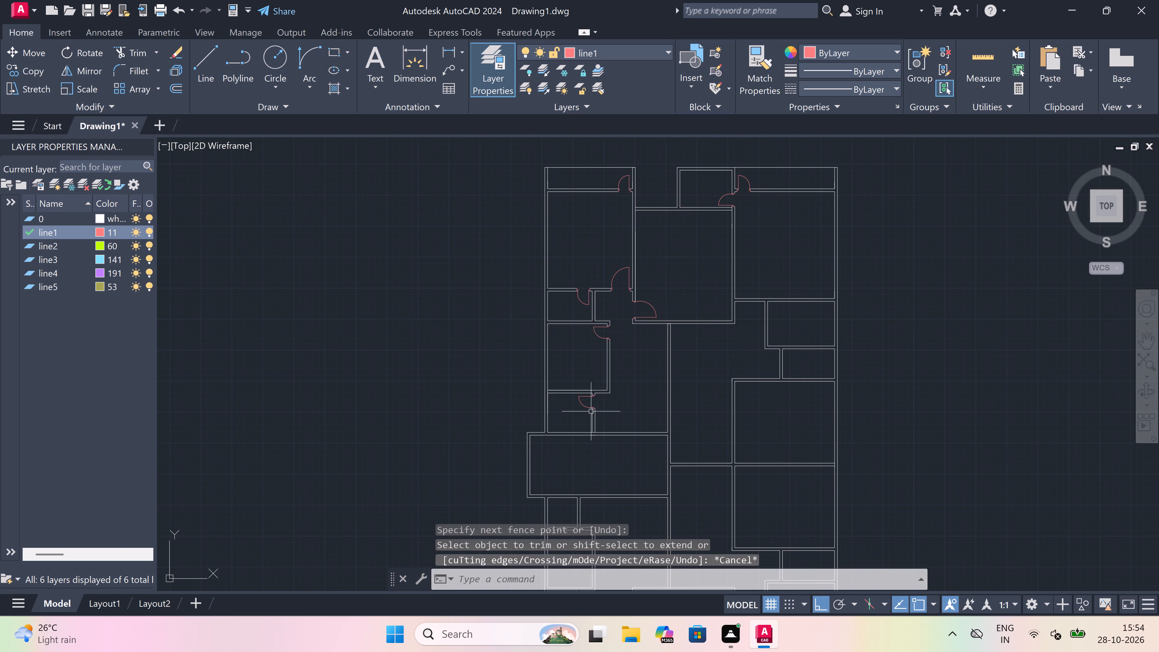
{"action": "type", "text": "l"}
{"action": "key", "text": "space"}
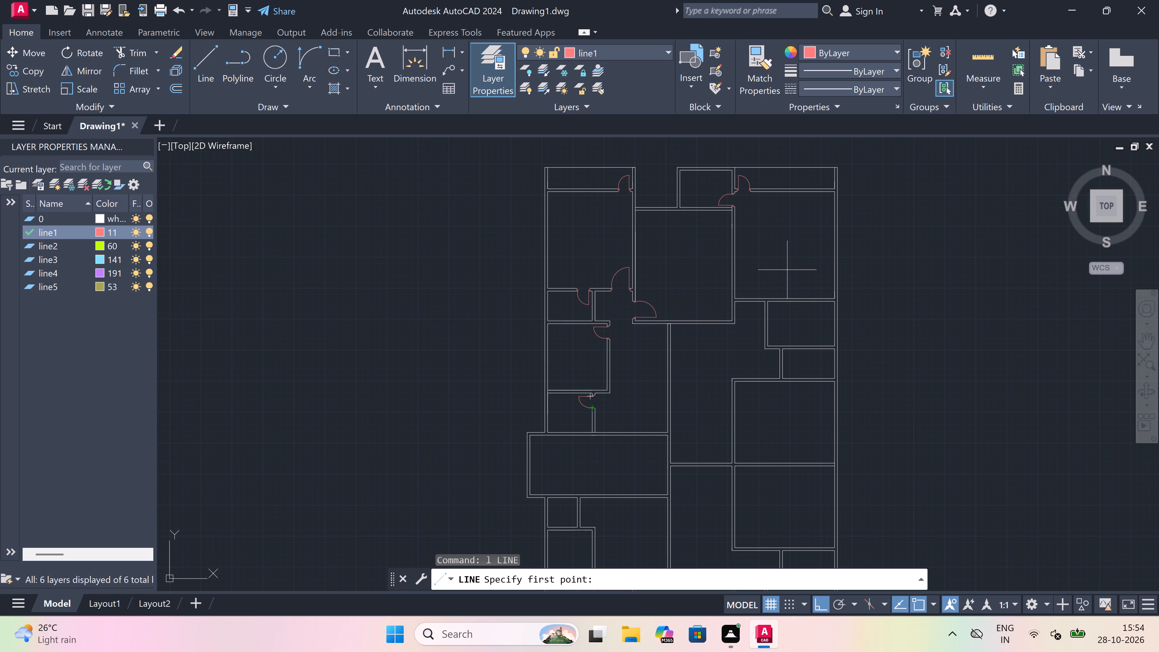
{"action": "scroll", "coordinate": [781, 267], "scroll_direction": "up", "scroll_amount": 2}
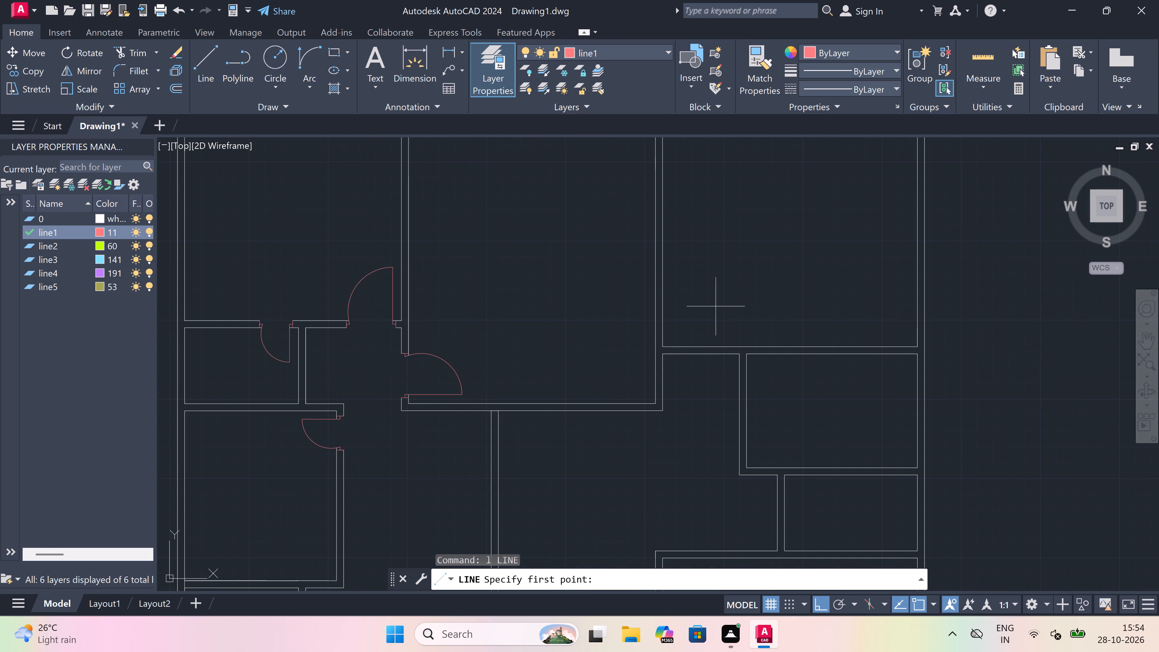
{"action": "scroll", "coordinate": [680, 350], "scroll_direction": "up", "scroll_amount": 2}
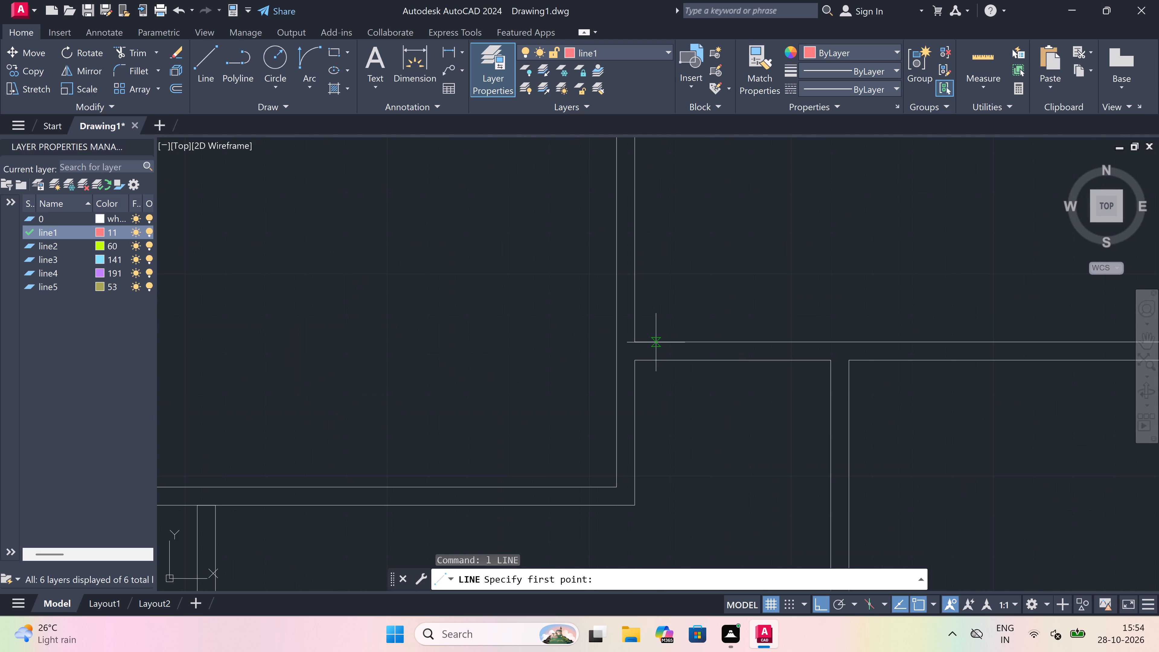
{"action": "left_click", "coordinate": [653, 343]}
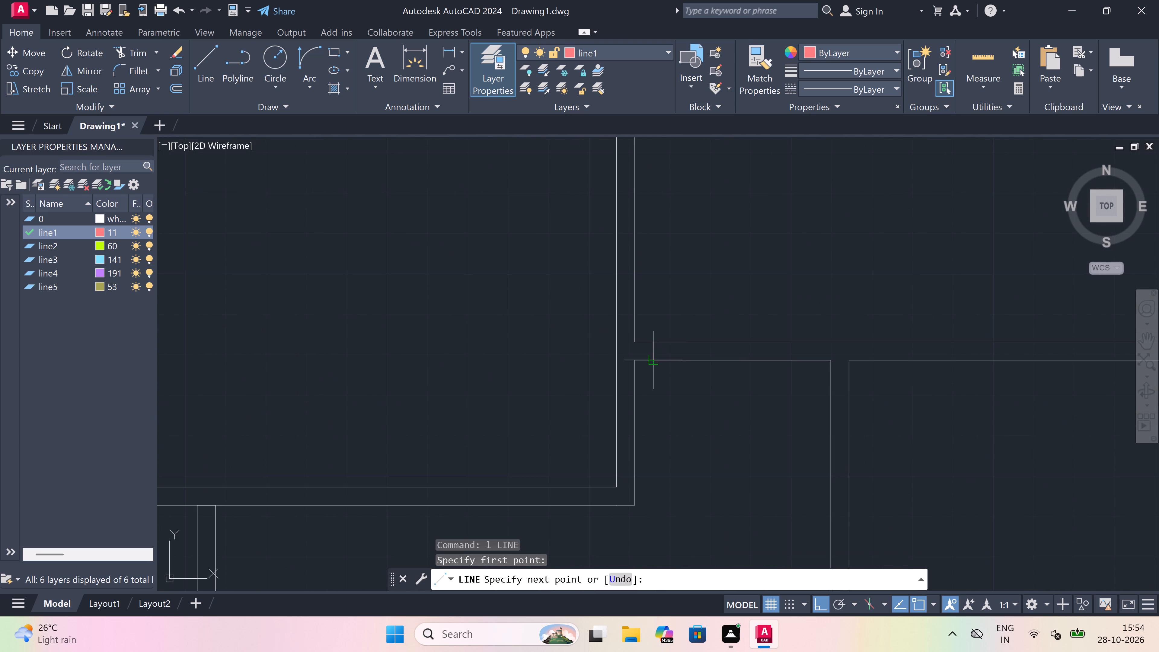
{"action": "left_click", "coordinate": [651, 357]}
{"action": "left_click", "coordinate": [649, 353]}
{"action": "scroll", "coordinate": [655, 347], "scroll_direction": "up", "scroll_amount": 3}
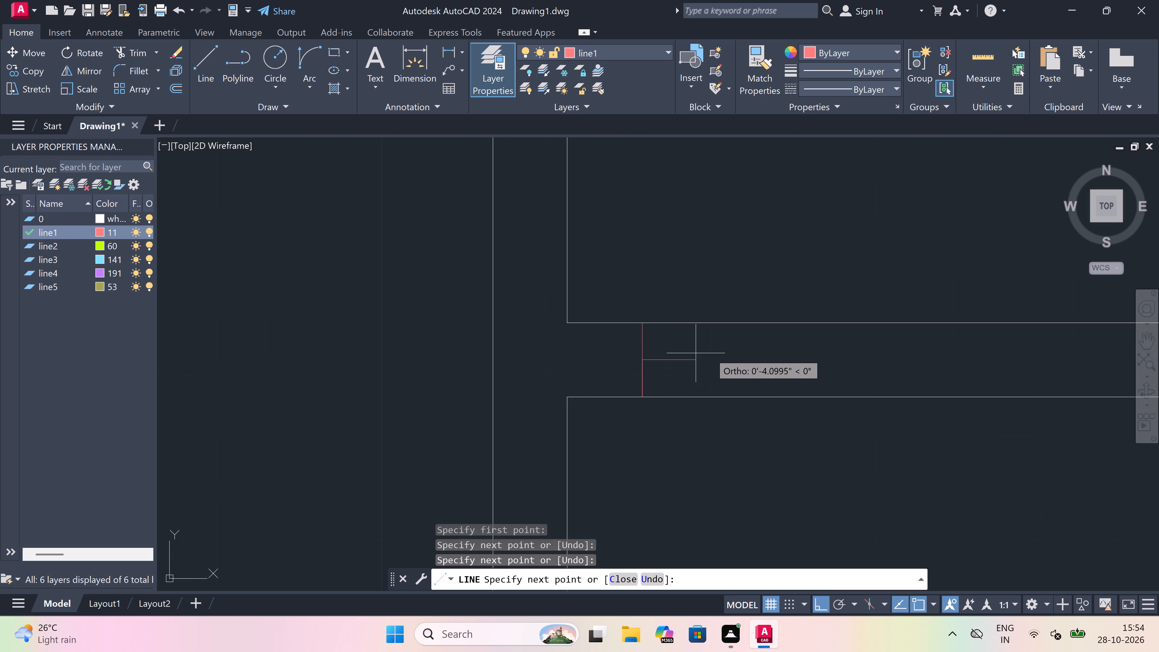
{"action": "key", "text": "2"}
{"action": "type", "text": "\""}
{"action": "key", "text": "space"}
{"action": "scroll", "coordinate": [711, 353], "scroll_direction": "down", "scroll_amount": 3}
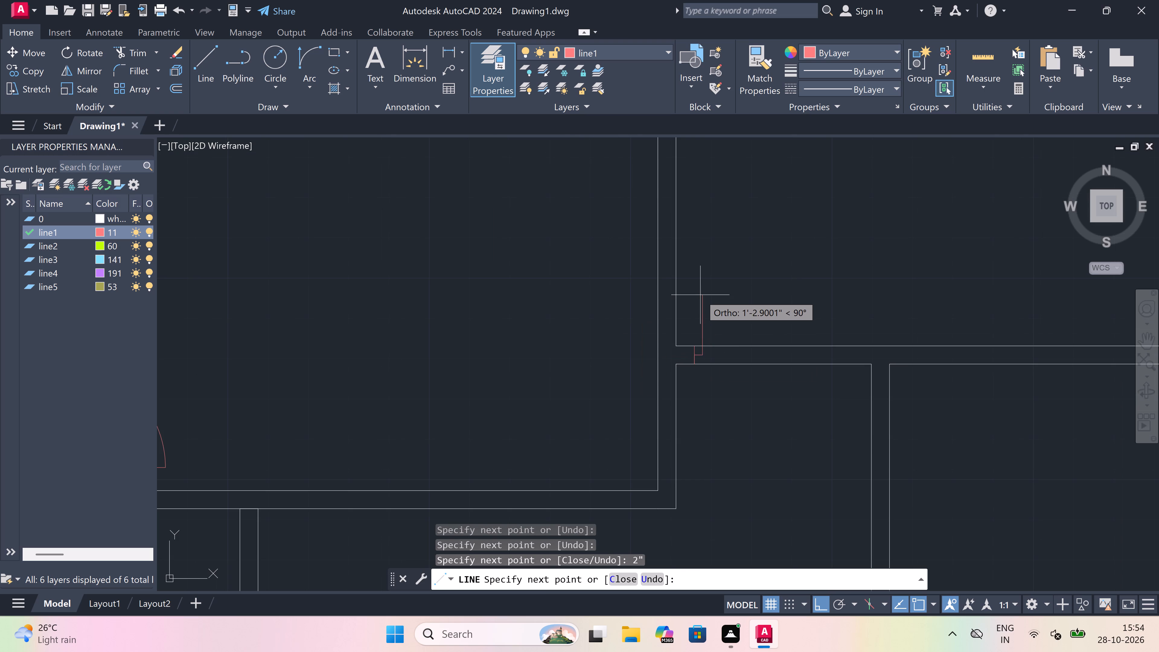
{"action": "type", "text": "3'"}
{"action": "key", "text": "space"}
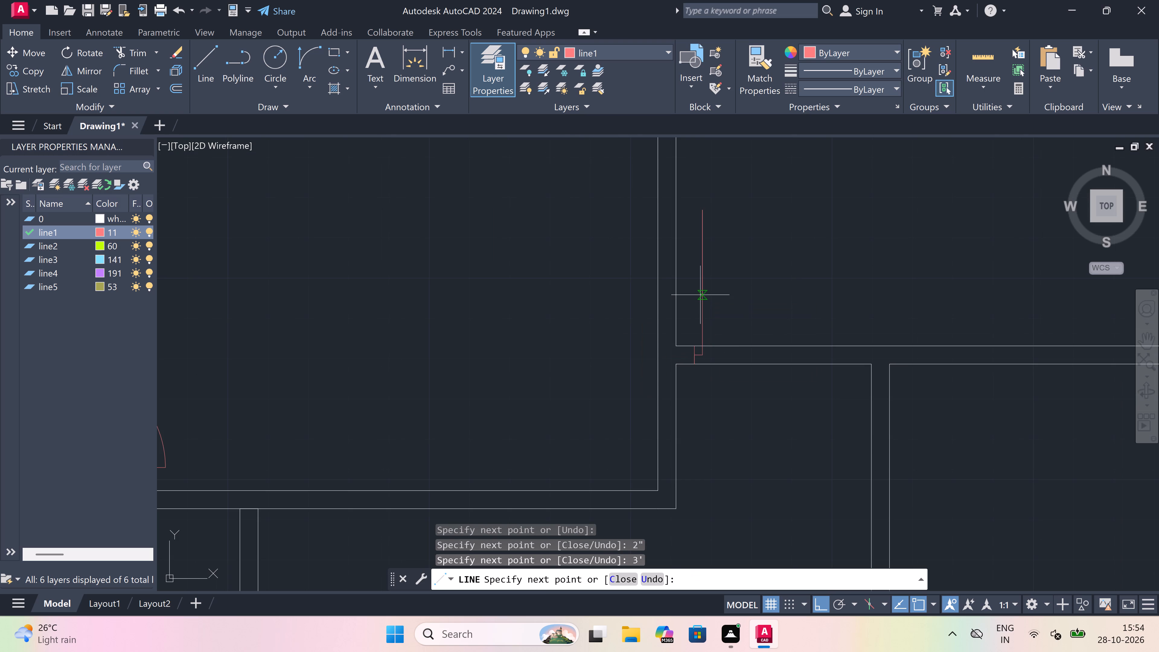
{"action": "key", "text": "Escape"}
Draw the opposite jamb line across the upper-right room's bottom wall, right of the door line, returning to mid-wall and going 2" left.
{"action": "key", "text": "space"}
{"action": "scroll", "coordinate": [597, 397], "scroll_direction": "down", "scroll_amount": 3}
{"action": "scroll", "coordinate": [625, 366], "scroll_direction": "up", "scroll_amount": 3}
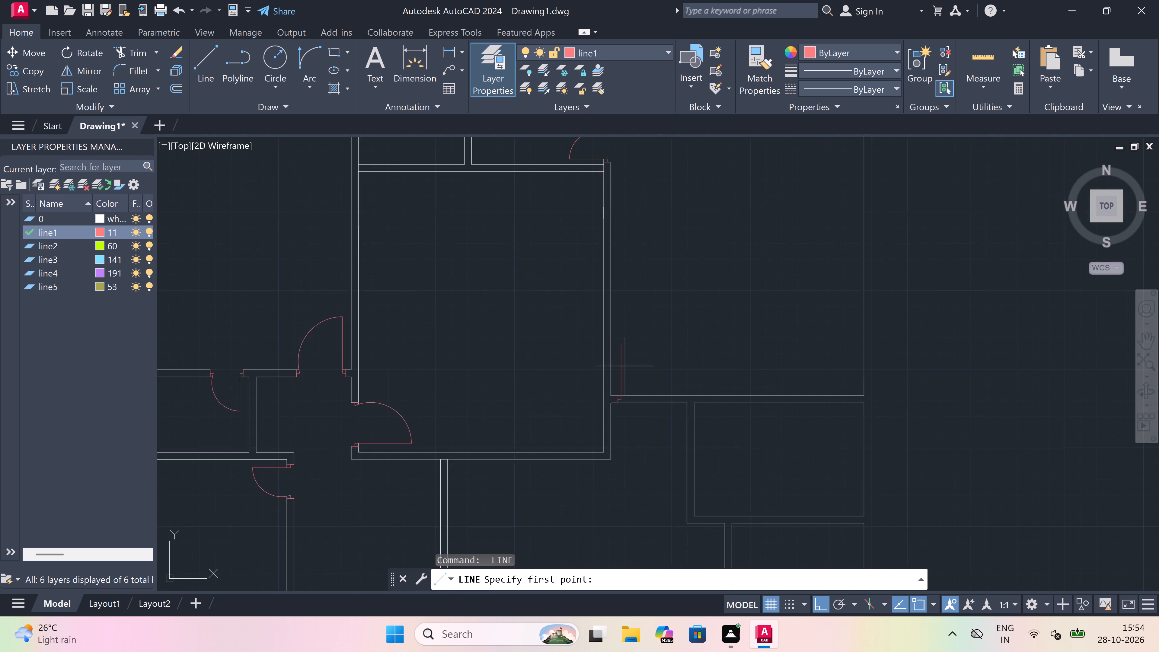
{"action": "scroll", "coordinate": [704, 405], "scroll_direction": "up", "scroll_amount": 1}
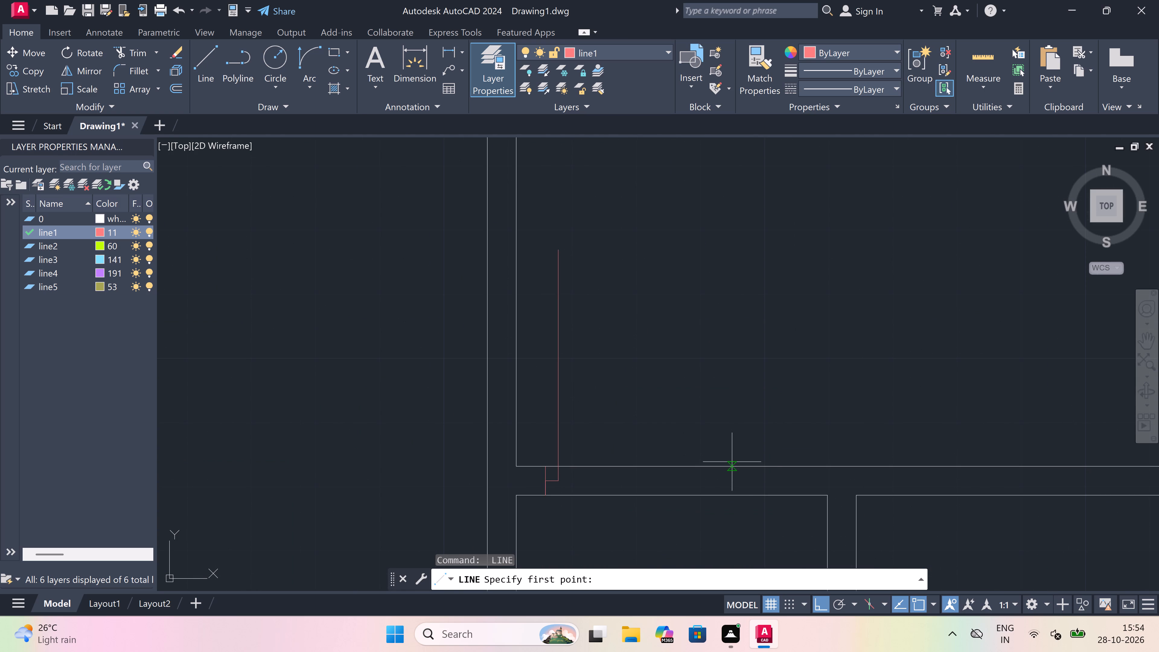
{"action": "left_click", "coordinate": [750, 467]}
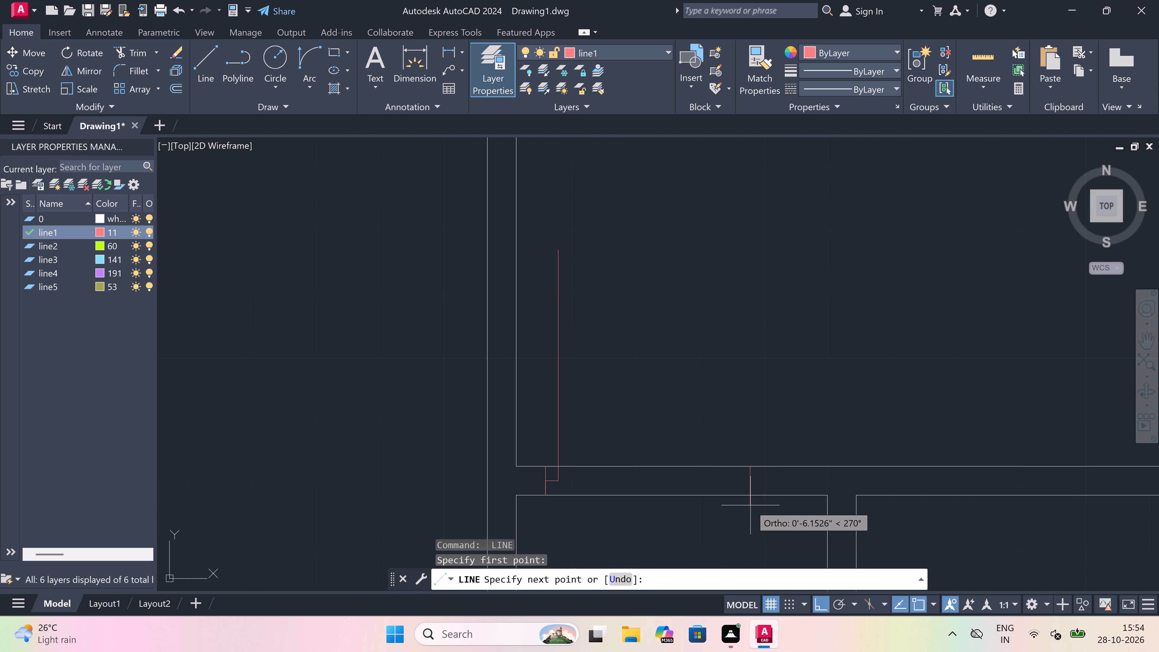
{"action": "left_click", "coordinate": [750, 496]}
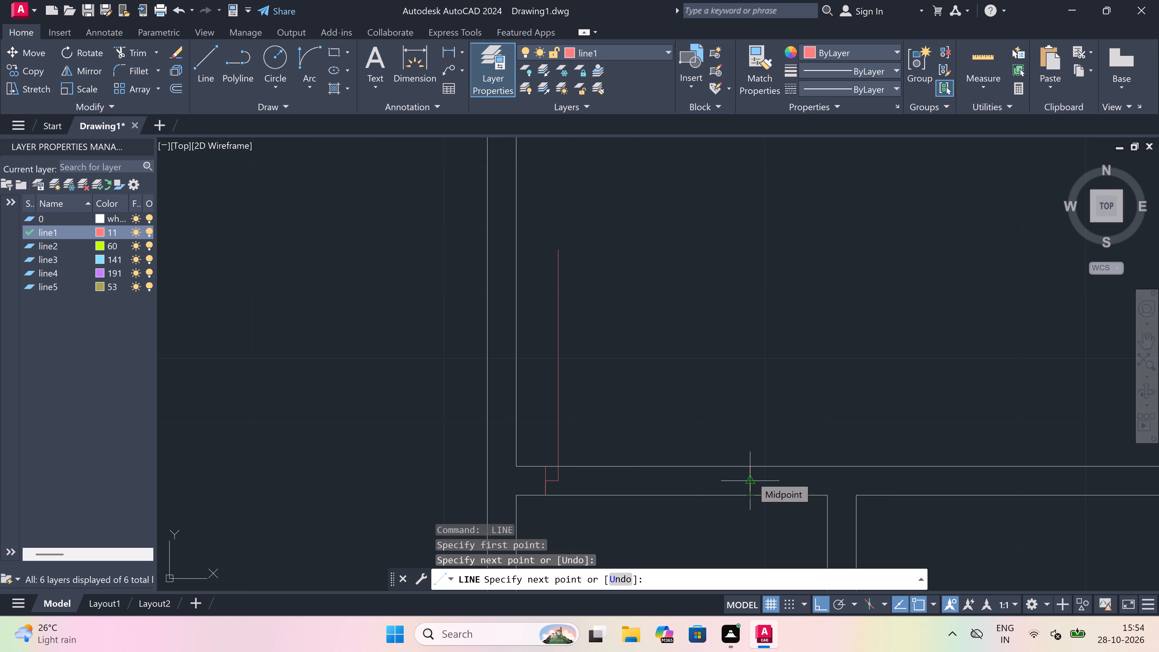
{"action": "left_click", "coordinate": [75, 327]}
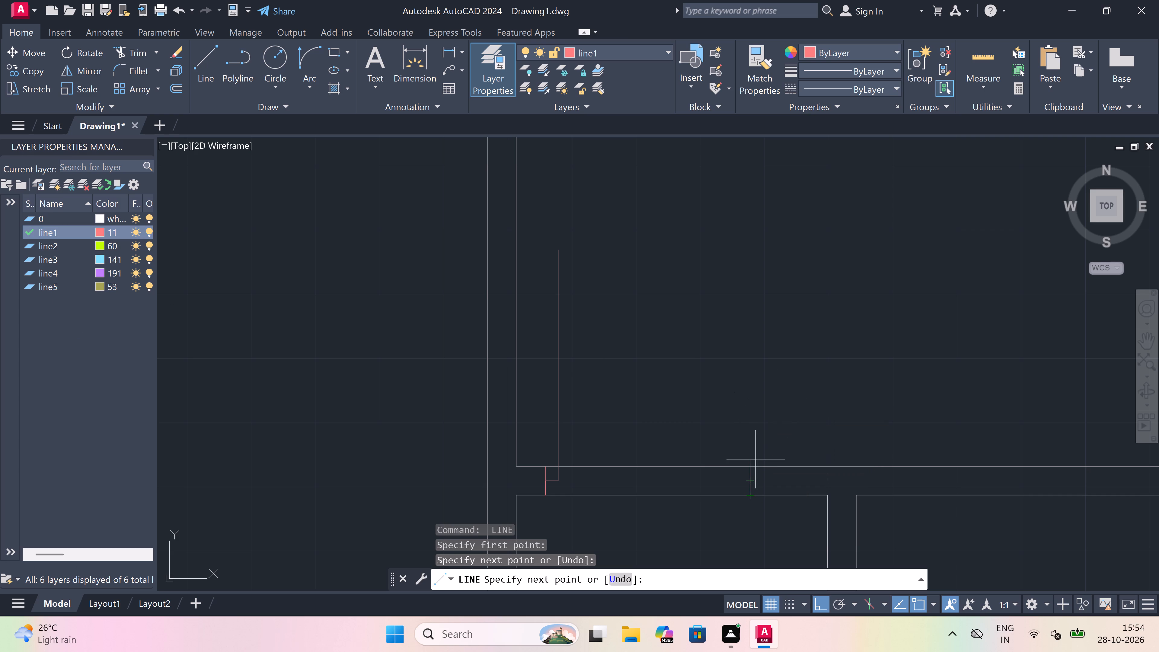
{"action": "left_click", "coordinate": [749, 483]}
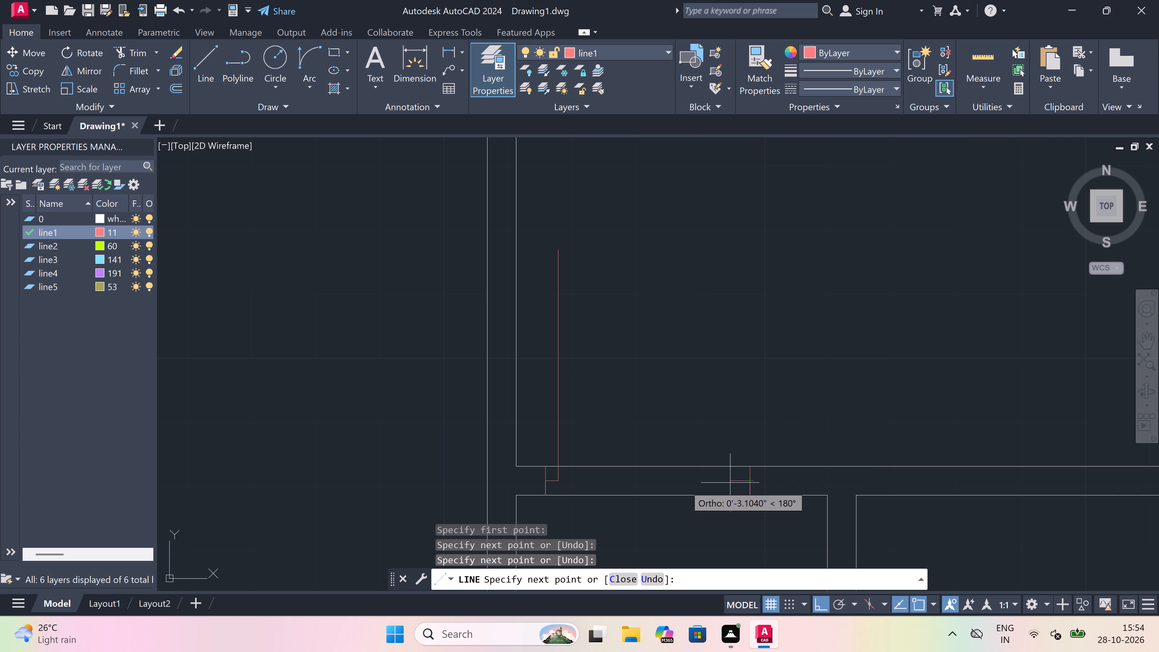
{"action": "type", "text": "2\""}
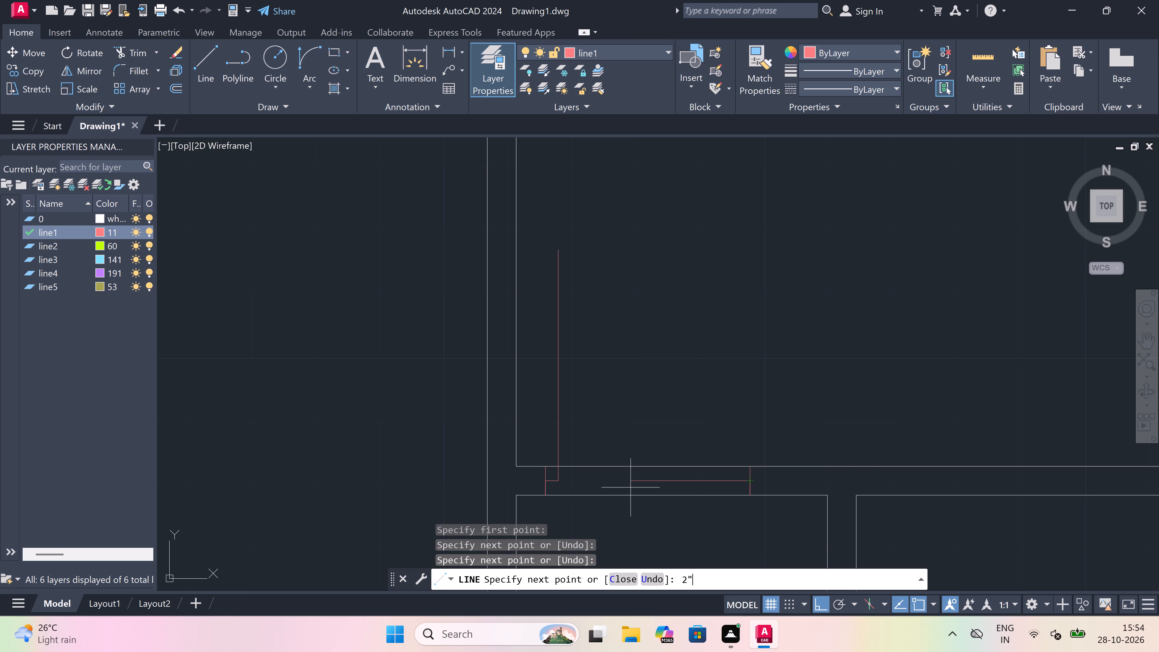
{"action": "key", "text": "space"}
{"action": "key", "text": "Escape"}
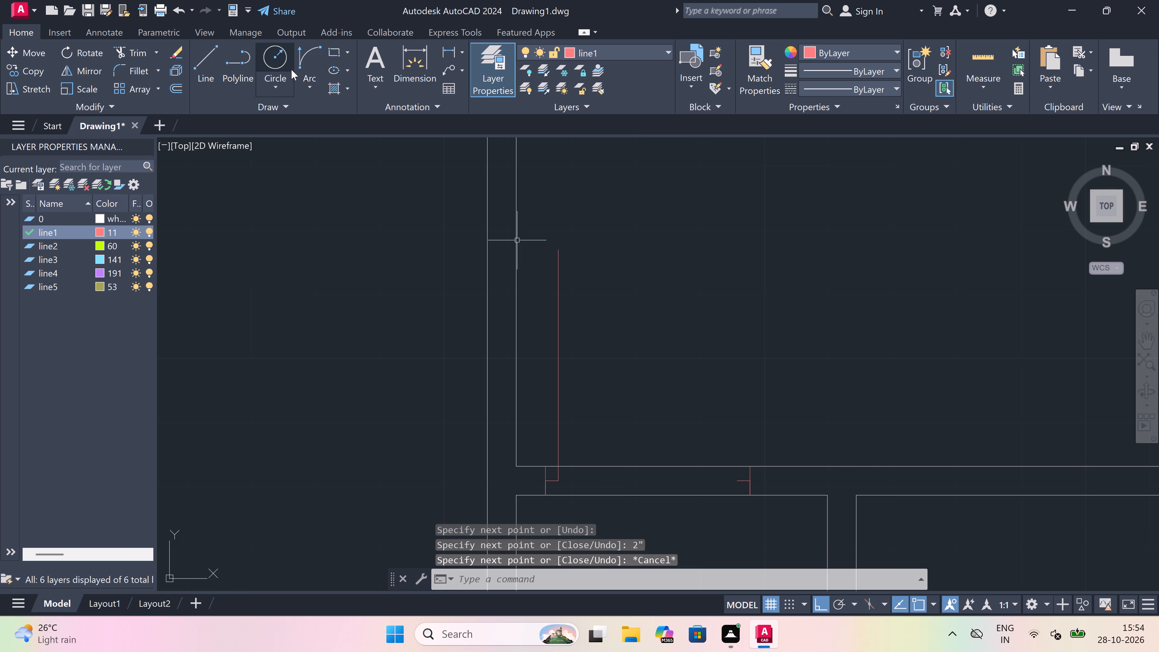
Draw the door swing arc from the free end of the upper-right room's 3' door line to the end of the opposite 2" stub.
{"action": "left_click", "coordinate": [299, 52]}
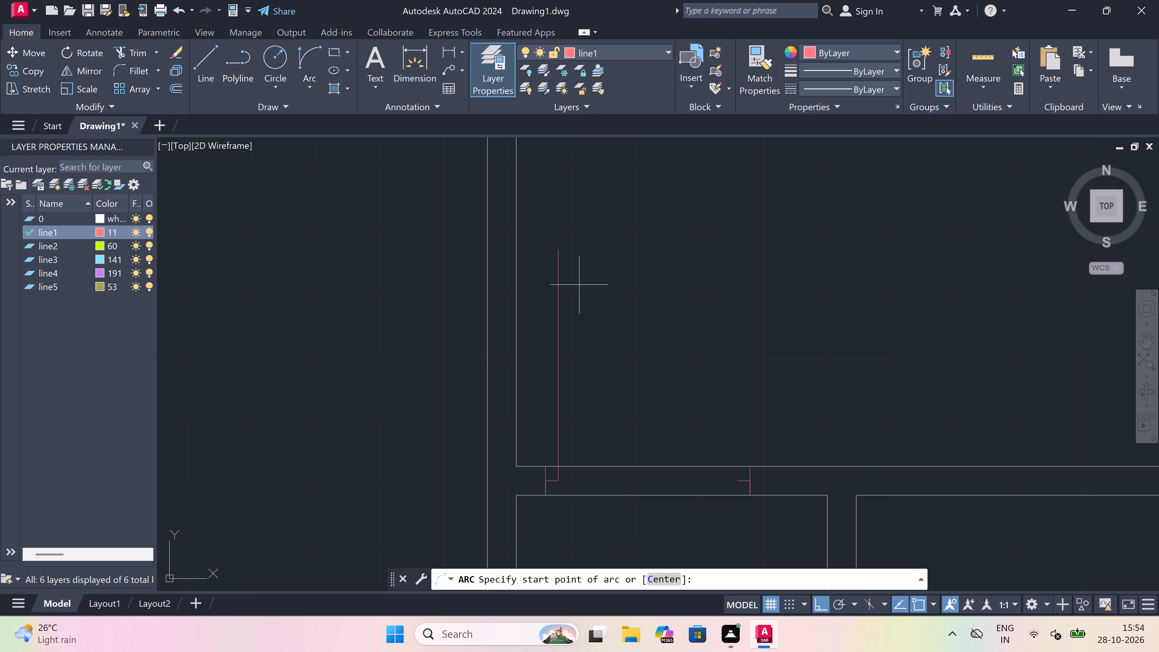
{"action": "left_click", "coordinate": [554, 249]}
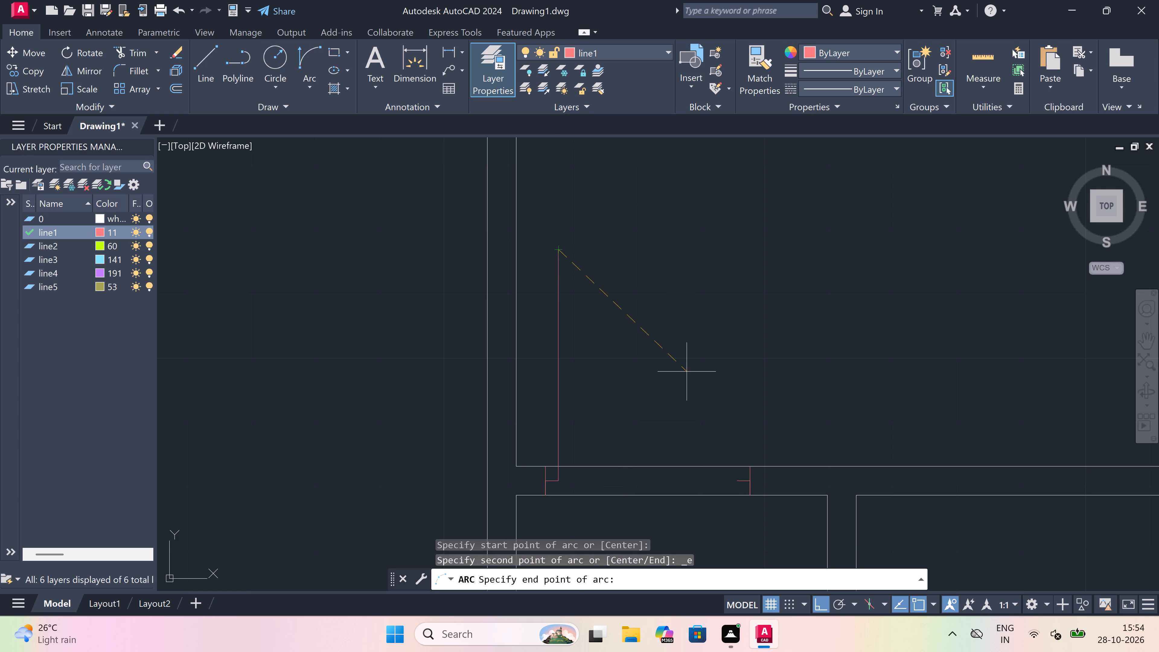
{"action": "left_click", "coordinate": [733, 477]}
{"action": "left_click", "coordinate": [722, 316]}
Trim both wall lines inside the new door opening in the upper-right room's bottom wall.
{"action": "scroll", "coordinate": [722, 316], "scroll_direction": "down", "scroll_amount": 3}
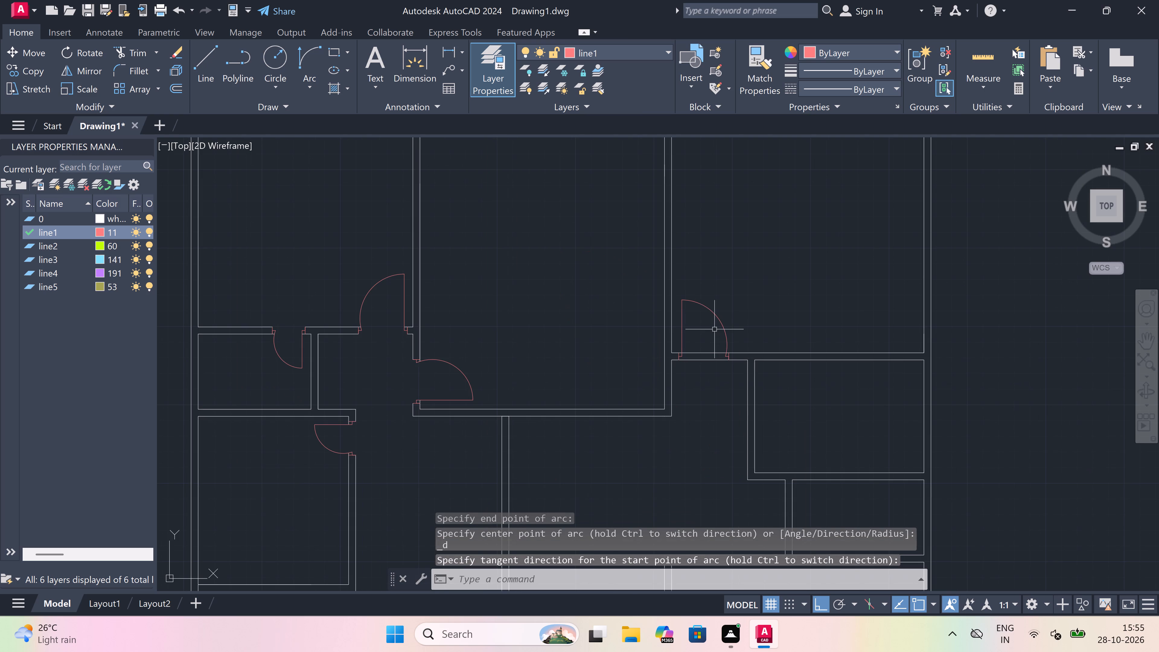
{"action": "key", "text": "t"}
{"action": "type", "text": "r"}
{"action": "key", "text": "space"}
{"action": "left_click", "coordinate": [710, 337]}
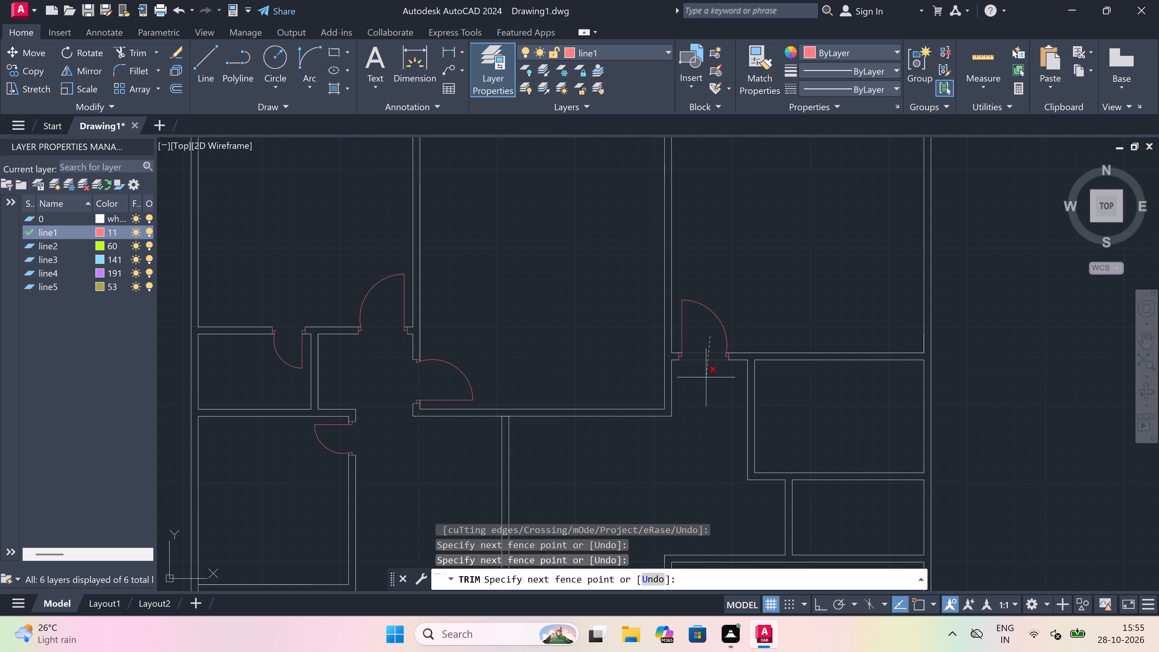
{"action": "left_click", "coordinate": [706, 377]}
{"action": "key", "text": "Escape"}
Draw a door line across the left wall of the small room below the upper-right room, going 2" up from mid-wall and 2' right.
{"action": "type", "text": "l"}
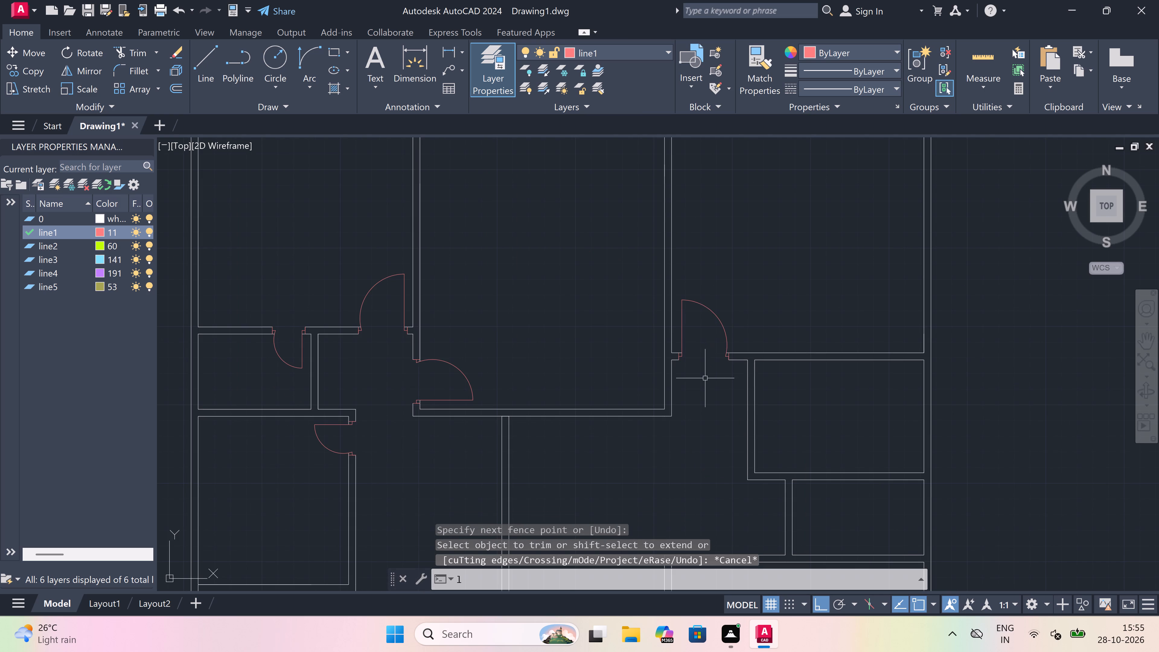
{"action": "key", "text": "space"}
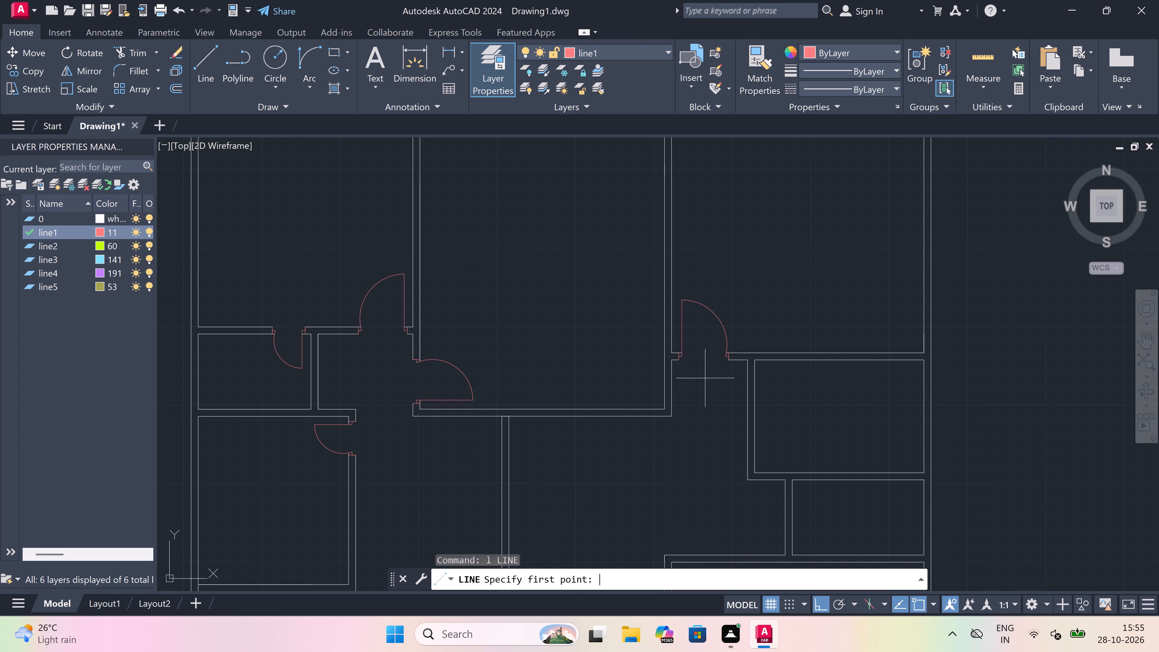
{"action": "scroll", "coordinate": [705, 378], "scroll_direction": "down", "scroll_amount": 3}
{"action": "scroll", "coordinate": [705, 378], "scroll_direction": "up", "scroll_amount": 1}
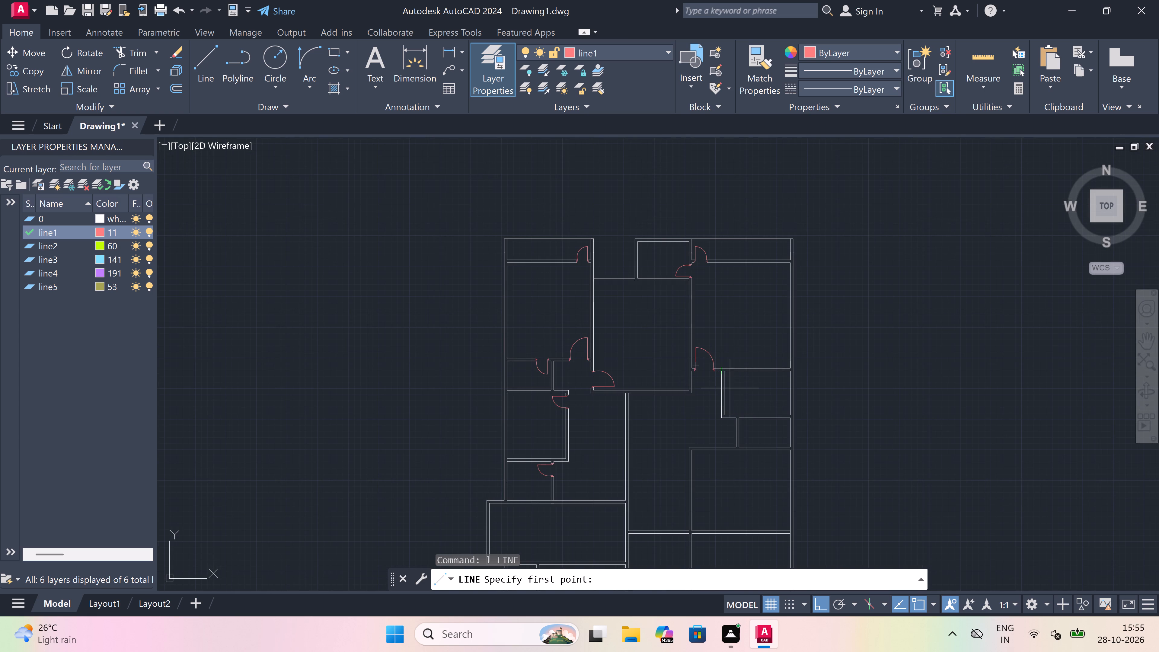
{"action": "scroll", "coordinate": [734, 417], "scroll_direction": "up", "scroll_amount": 3}
{"action": "scroll", "coordinate": [692, 418], "scroll_direction": "up", "scroll_amount": 1}
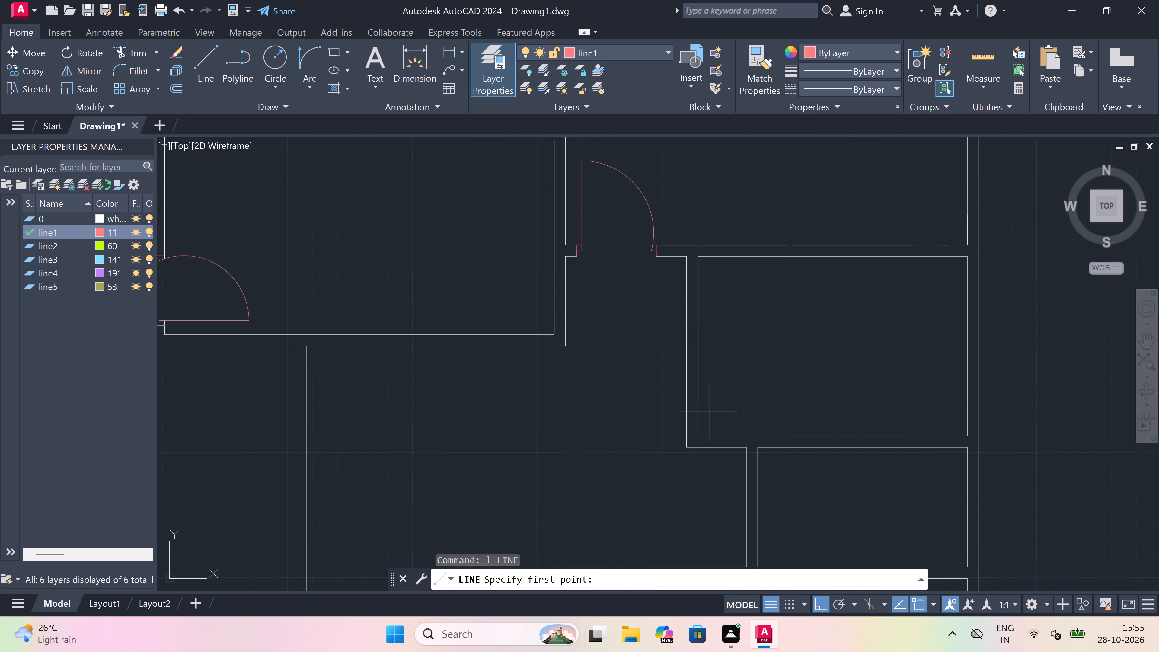
{"action": "scroll", "coordinate": [699, 422], "scroll_direction": "up", "scroll_amount": 1}
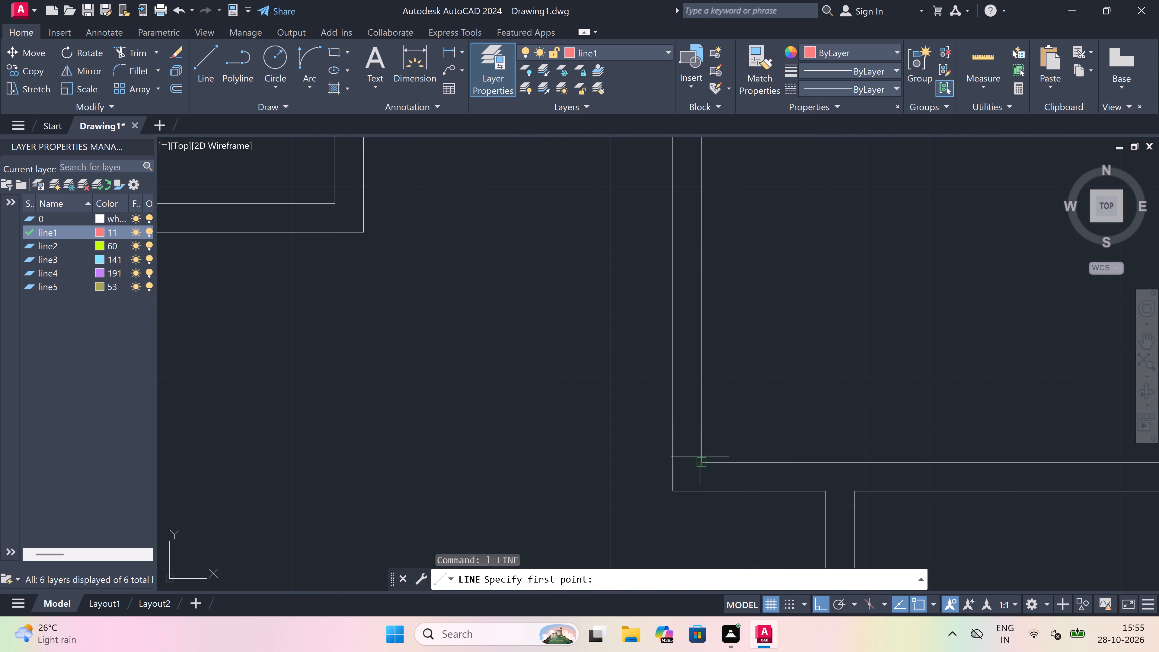
{"action": "left_click", "coordinate": [700, 443]}
{"action": "left_click", "coordinate": [673, 444]}
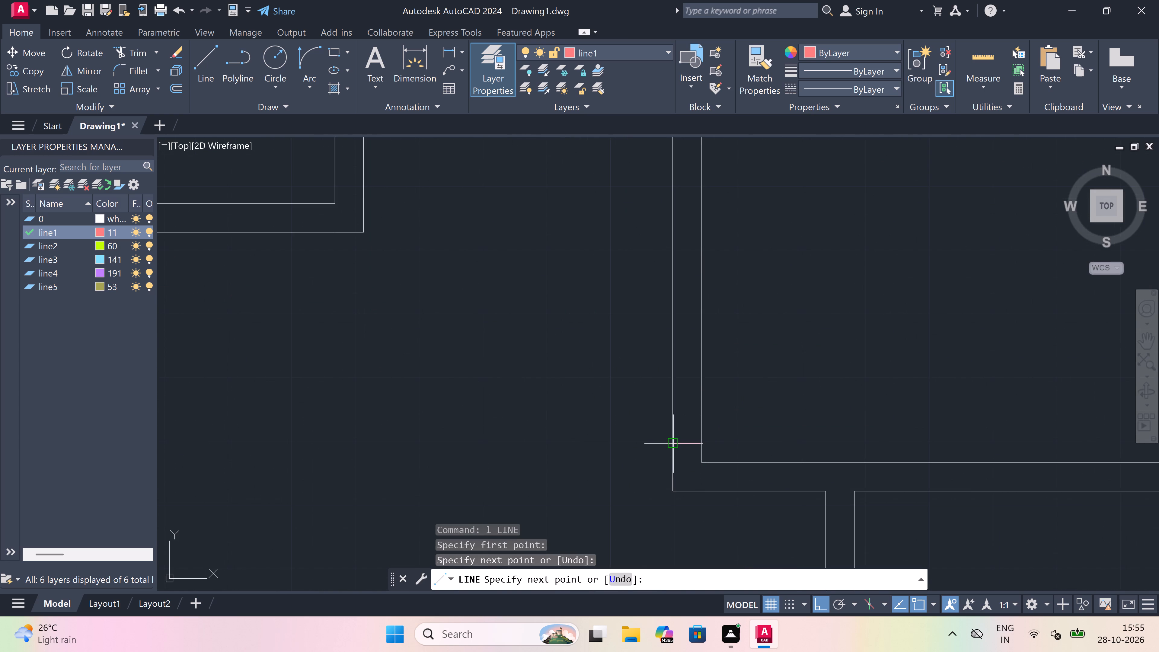
{"action": "left_click", "coordinate": [693, 443]}
{"action": "scroll", "coordinate": [688, 440], "scroll_direction": "up", "scroll_amount": 2}
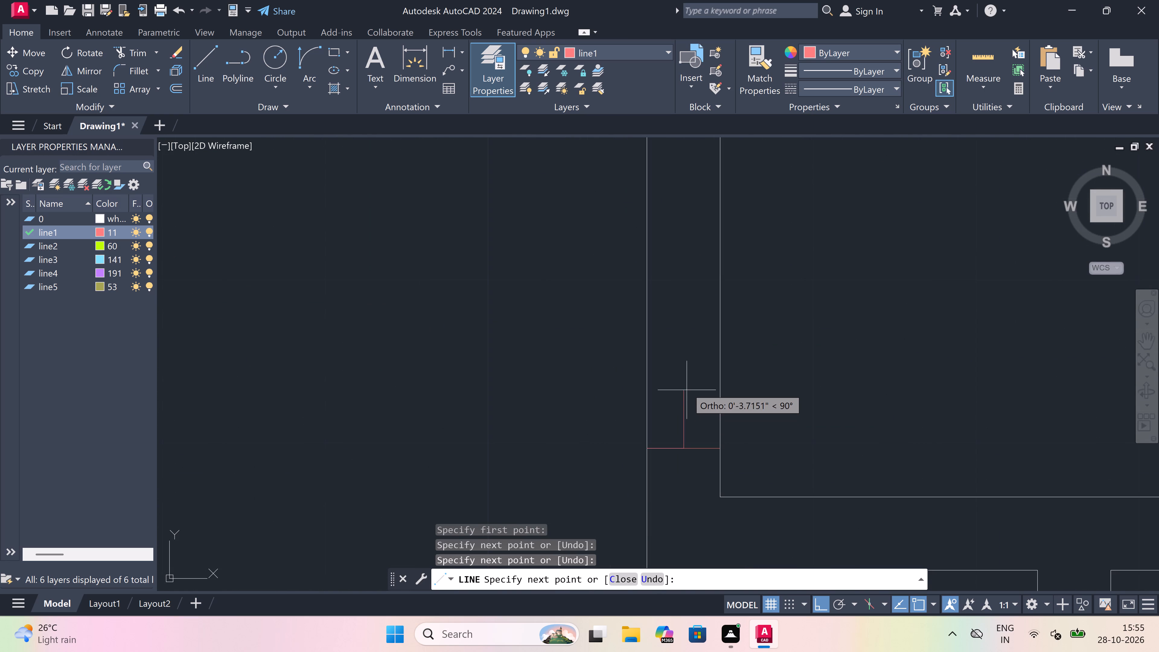
{"action": "type", "text": "2\""}
{"action": "key", "text": "space"}
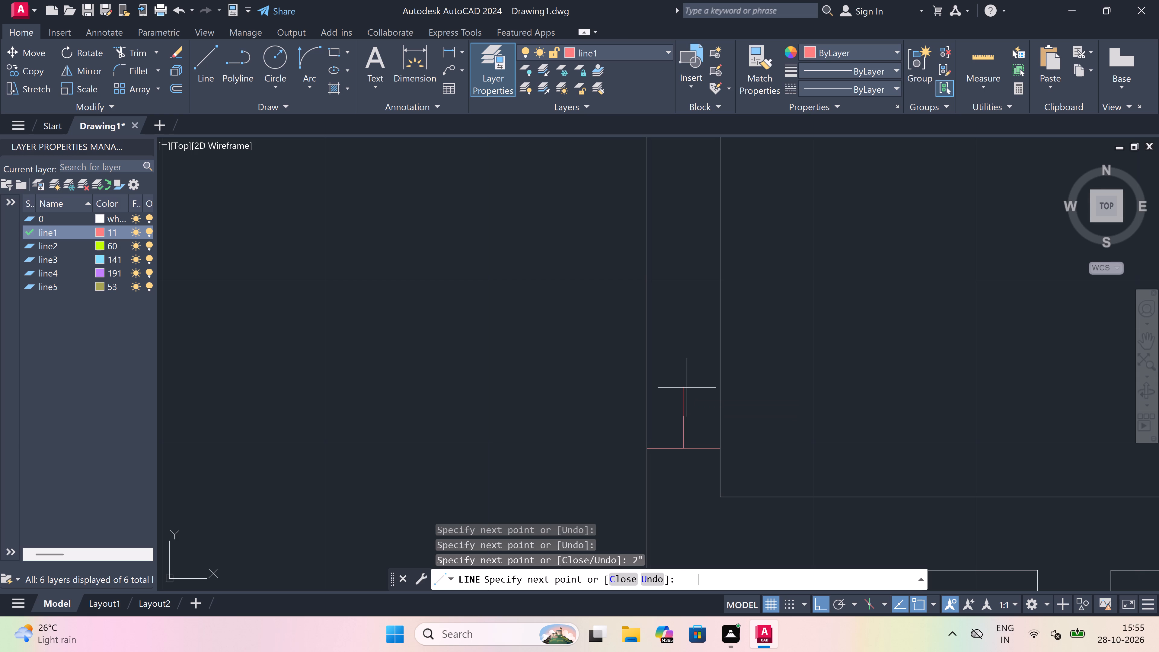
{"action": "scroll", "coordinate": [687, 388], "scroll_direction": "down", "scroll_amount": 2}
{"action": "scroll", "coordinate": [738, 393], "scroll_direction": "up", "scroll_amount": 1}
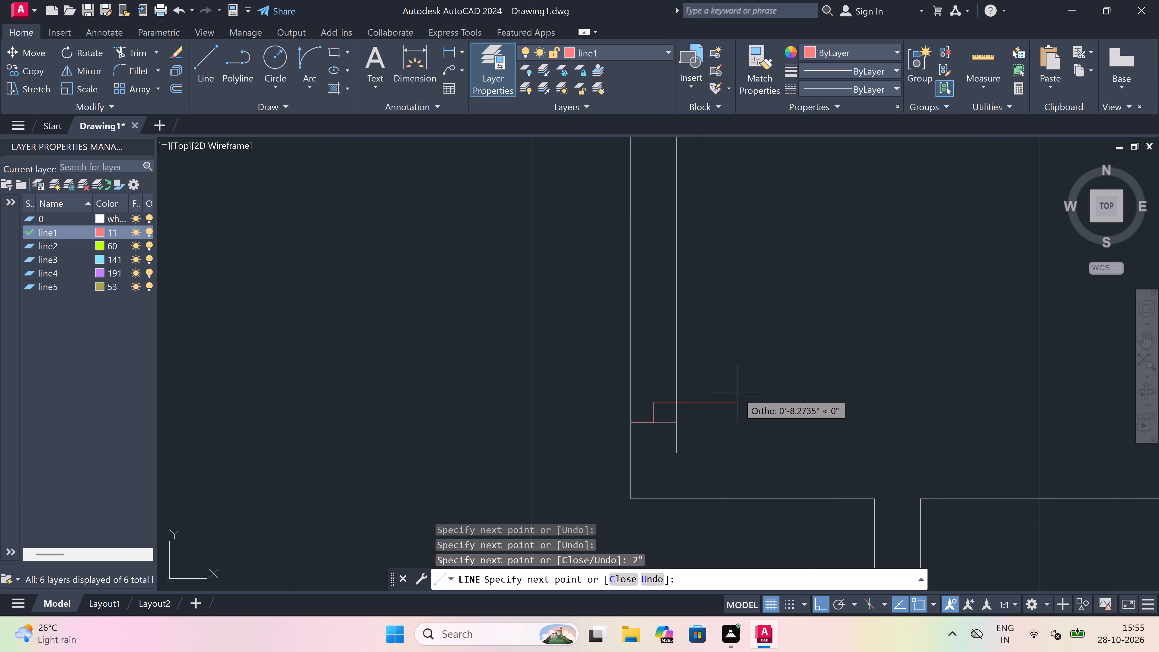
{"action": "type", "text": "2'"}
{"action": "key", "text": "space"}
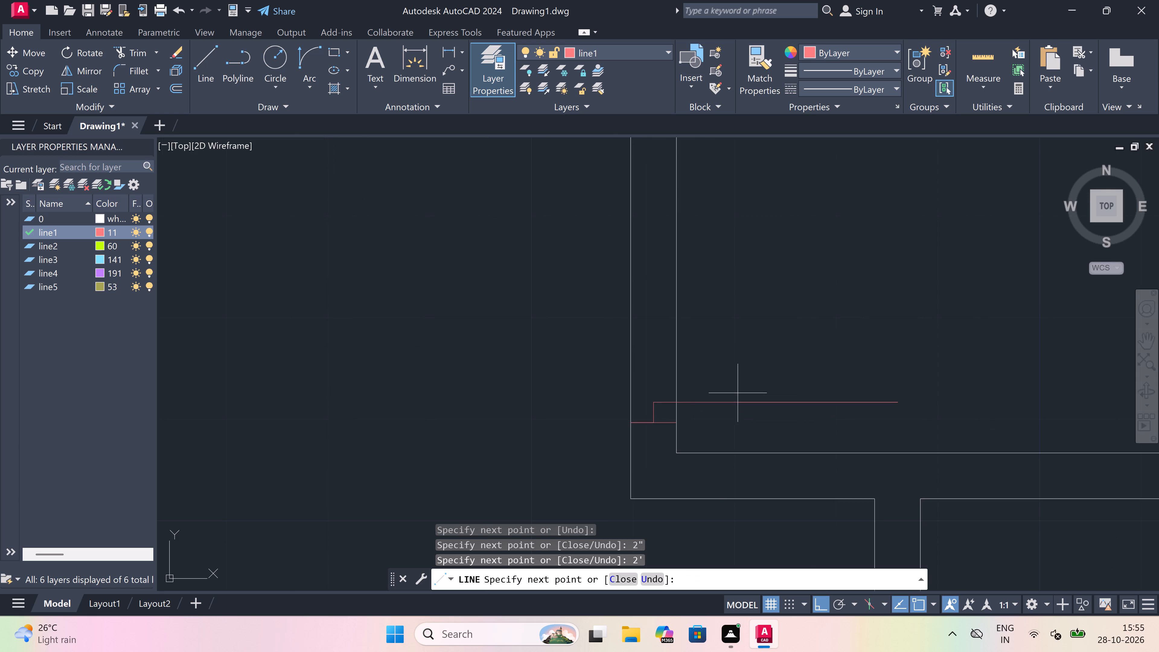
{"action": "key", "text": "Escape"}
Draw the opposite jamb line across that small room's left wall, above the door line, returning to mid-wall and going 2" down.
{"action": "key", "text": "space"}
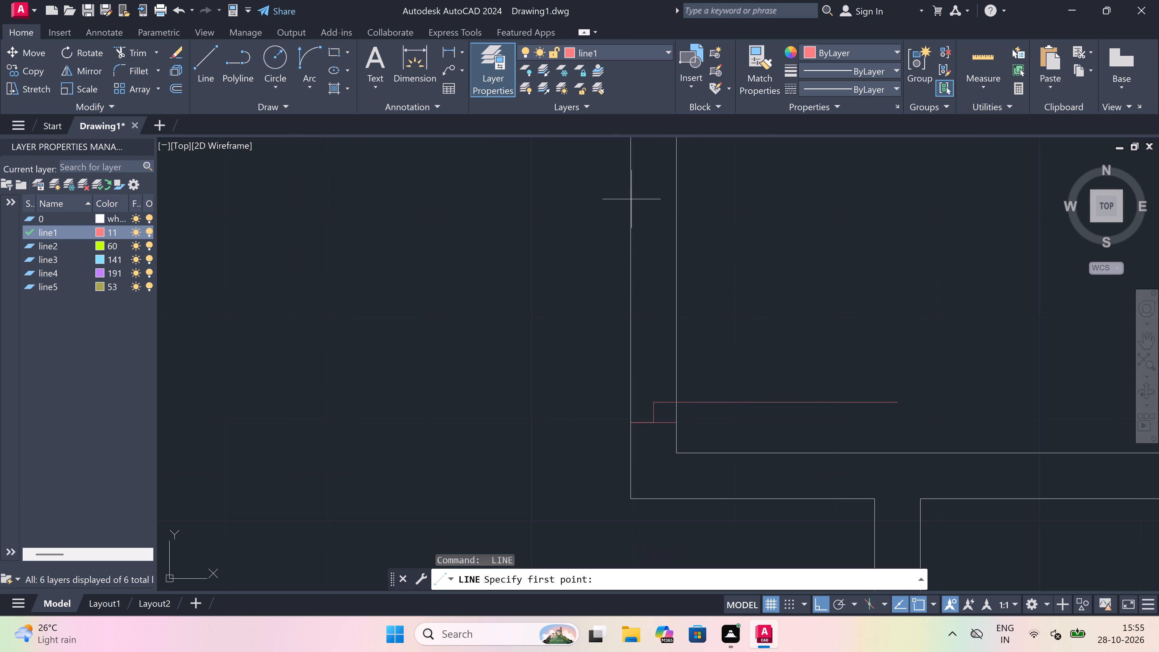
{"action": "left_click", "coordinate": [630, 211]}
{"action": "left_click", "coordinate": [681, 209]}
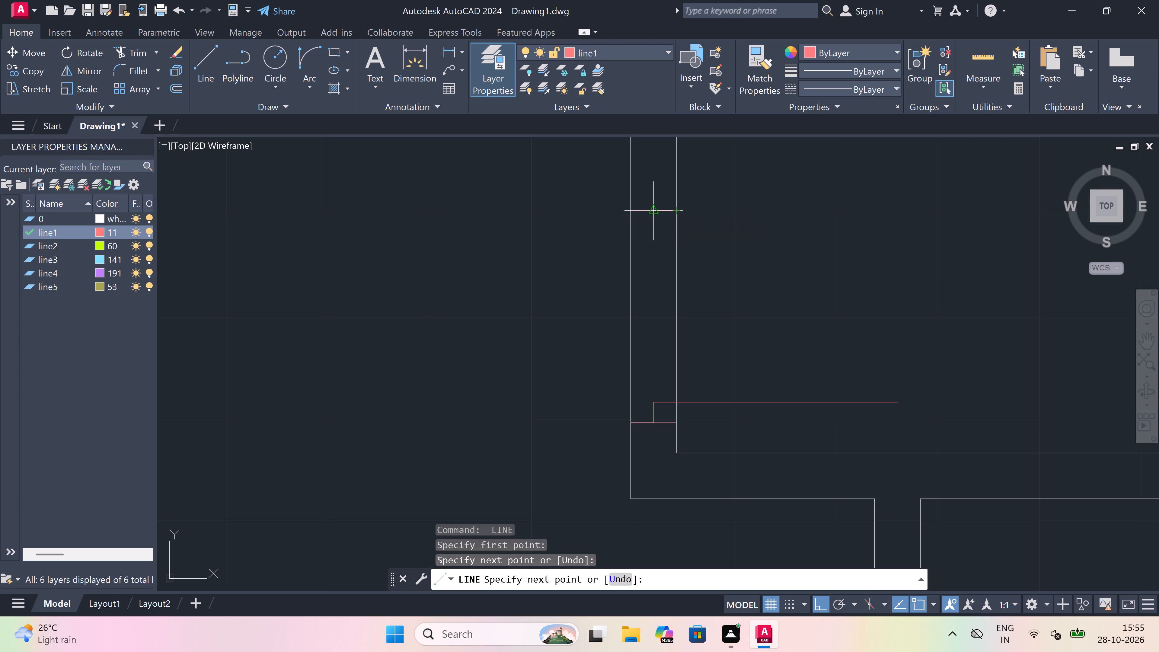
{"action": "left_click_drag", "start_coordinate": [653, 208], "coordinate": [653, 211]}
{"action": "key", "text": "2"}
{"action": "key", "text": "shift+quotedbl"}
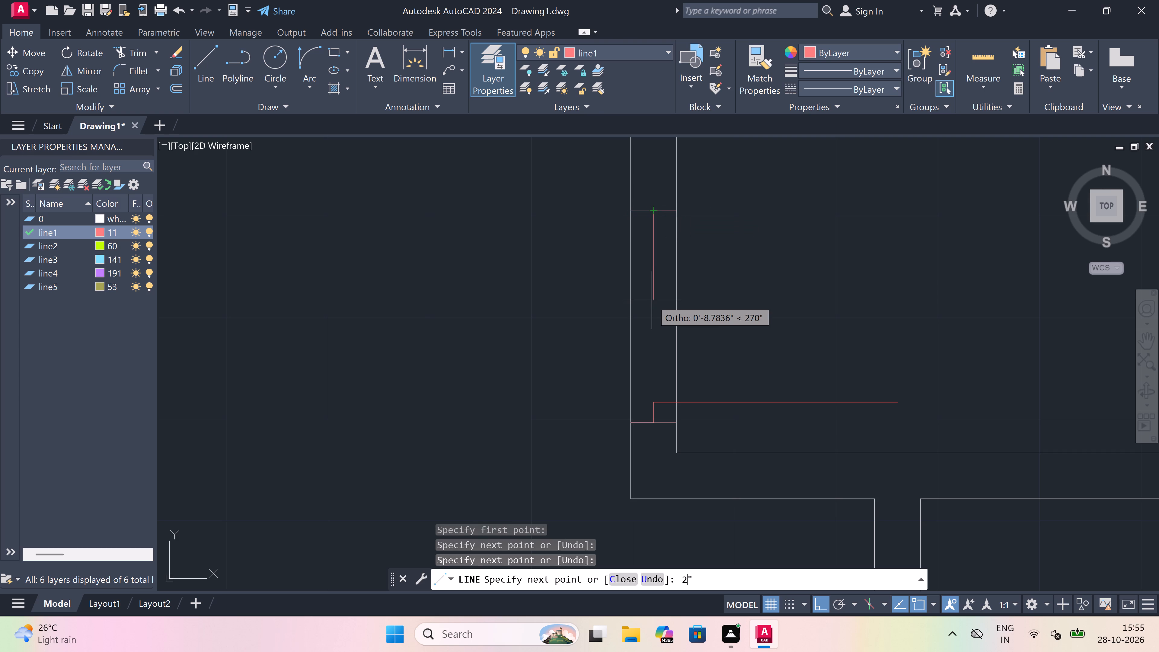
{"action": "key", "text": "space"}
{"action": "key", "text": "Escape"}
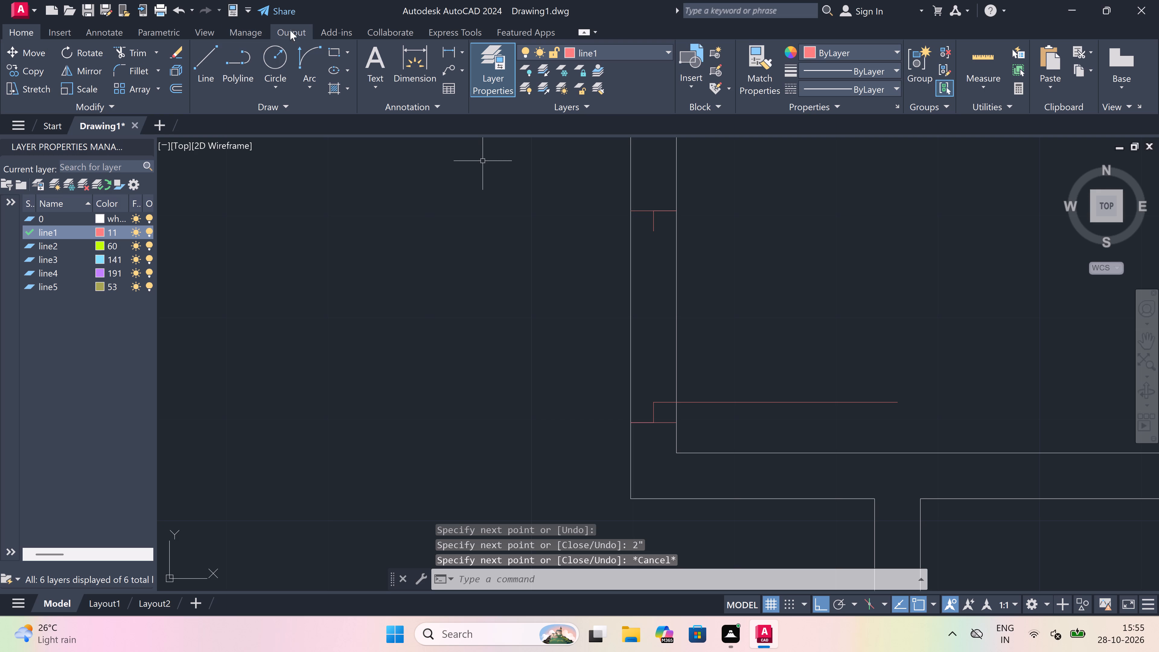
Draw the door swing arc from the free end of the small room's 2' door line to the end of the opposite 2" stub.
{"action": "left_click", "coordinate": [306, 56]}
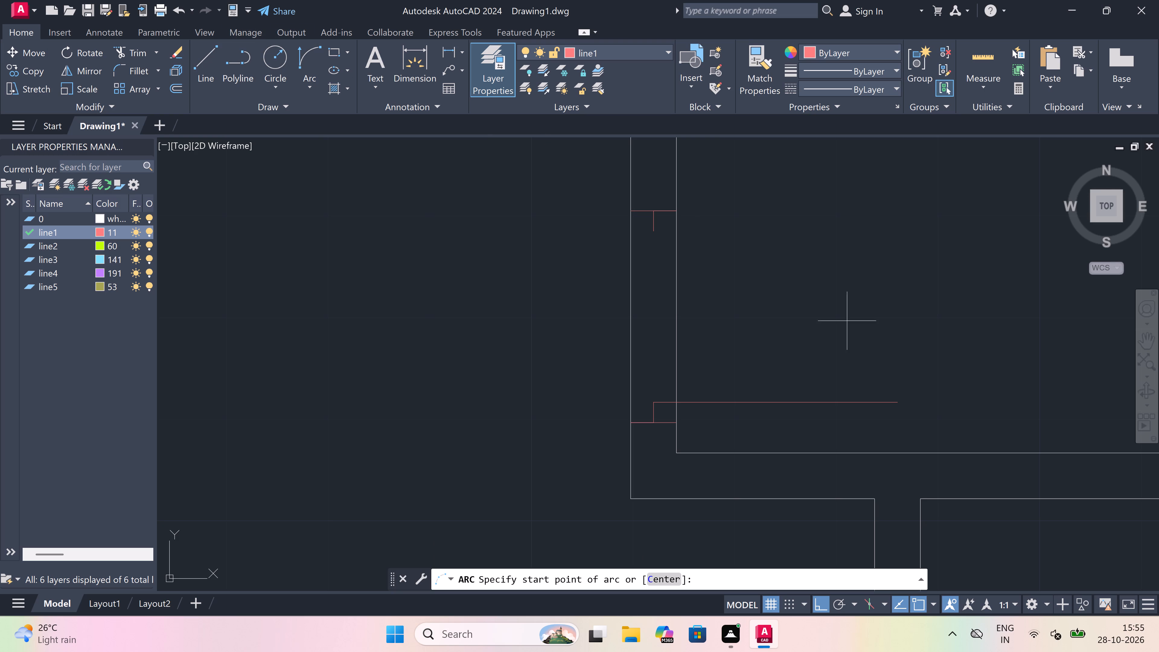
{"action": "left_click_drag", "start_coordinate": [895, 400], "coordinate": [886, 391]}
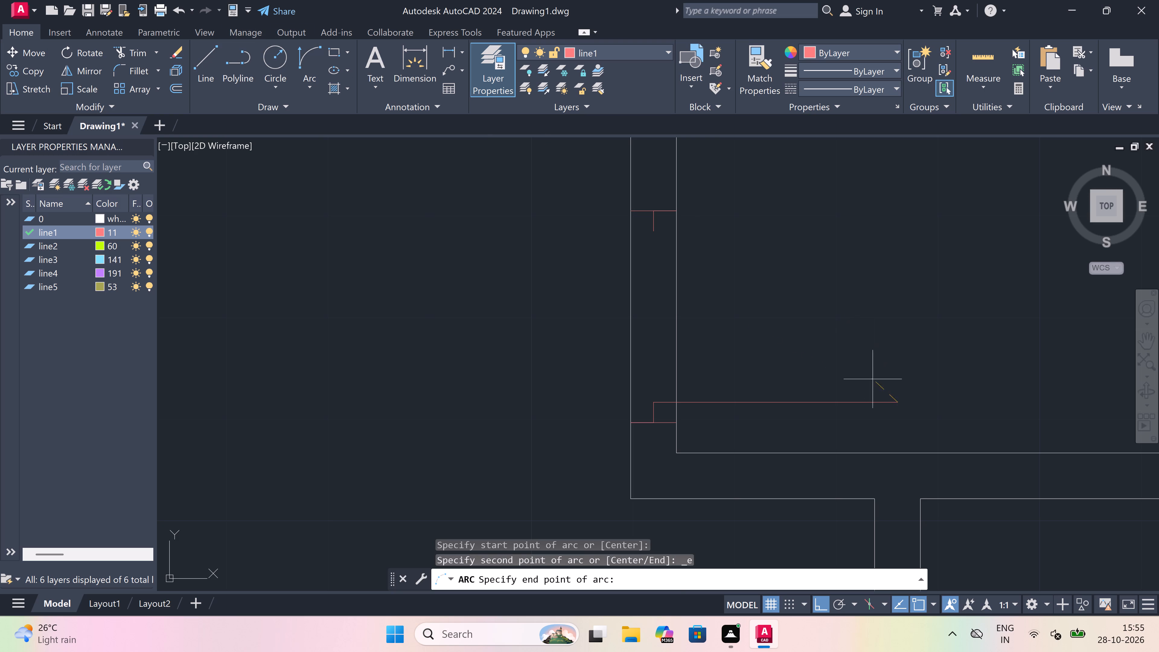
{"action": "left_click", "coordinate": [656, 230]}
{"action": "left_click", "coordinate": [822, 222]}
Trim both wall lines inside the new door opening in the small room's left wall.
{"action": "key", "text": "t"}
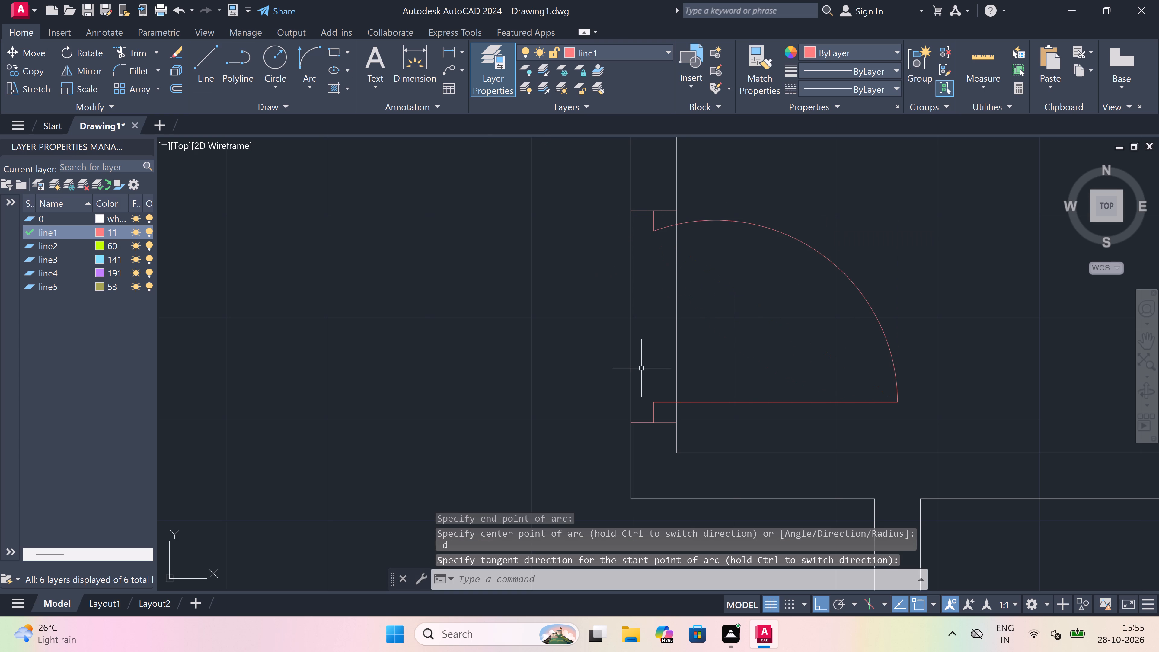
{"action": "key", "text": "r"}
{"action": "key", "text": "space"}
{"action": "left_click_drag", "start_coordinate": [720, 315], "coordinate": [717, 317]}
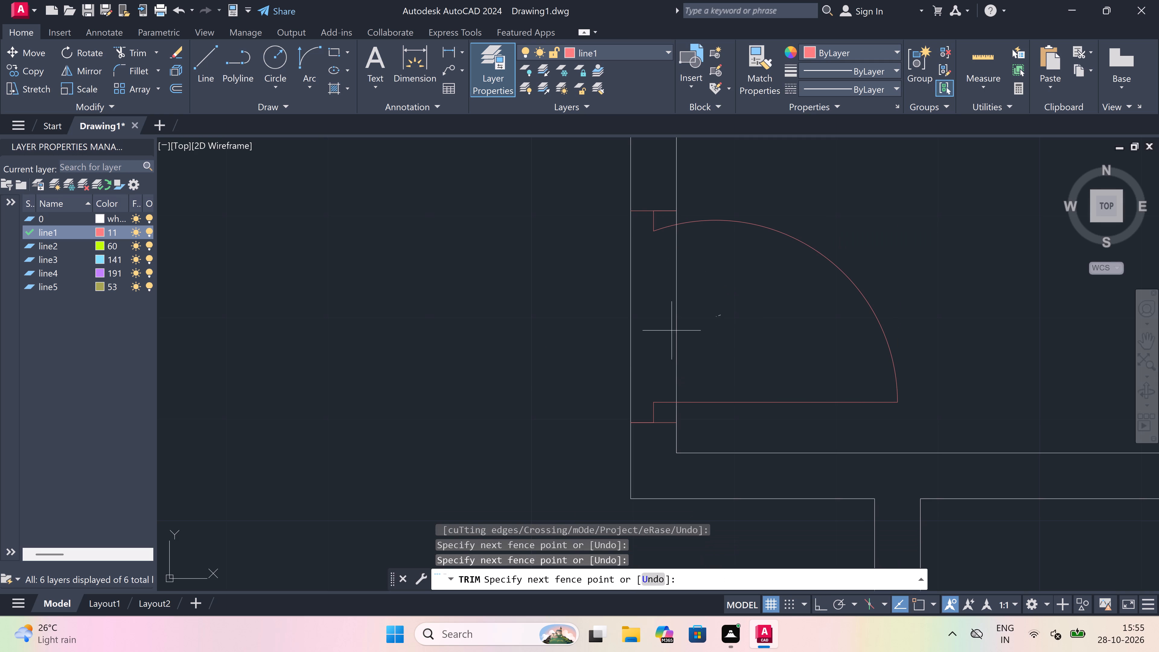
{"action": "left_click_drag", "start_coordinate": [529, 359], "coordinate": [532, 358]}
{"action": "key", "text": "Escape"}
Draw a door line across the left wall of the next small room below, near its bottom, going 2" up from mid-wall and 2' right.
{"action": "scroll", "coordinate": [654, 312], "scroll_direction": "down", "scroll_amount": 3}
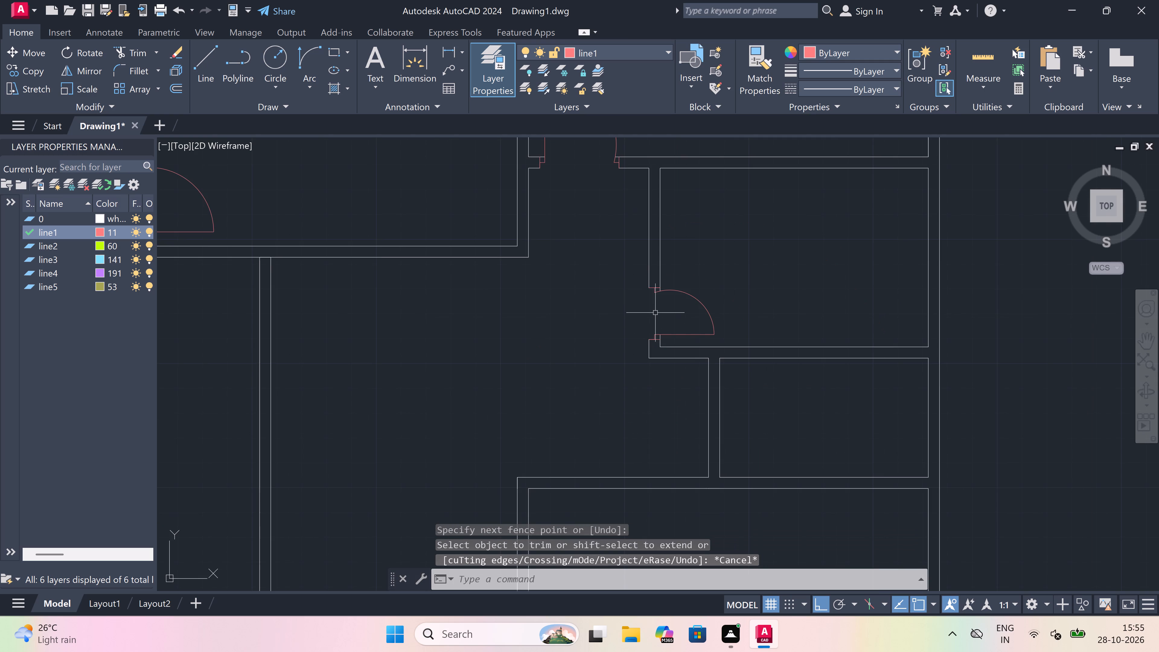
{"action": "type", "text": "l"}
{"action": "key", "text": "space"}
{"action": "scroll", "coordinate": [655, 313], "scroll_direction": "down", "scroll_amount": 2}
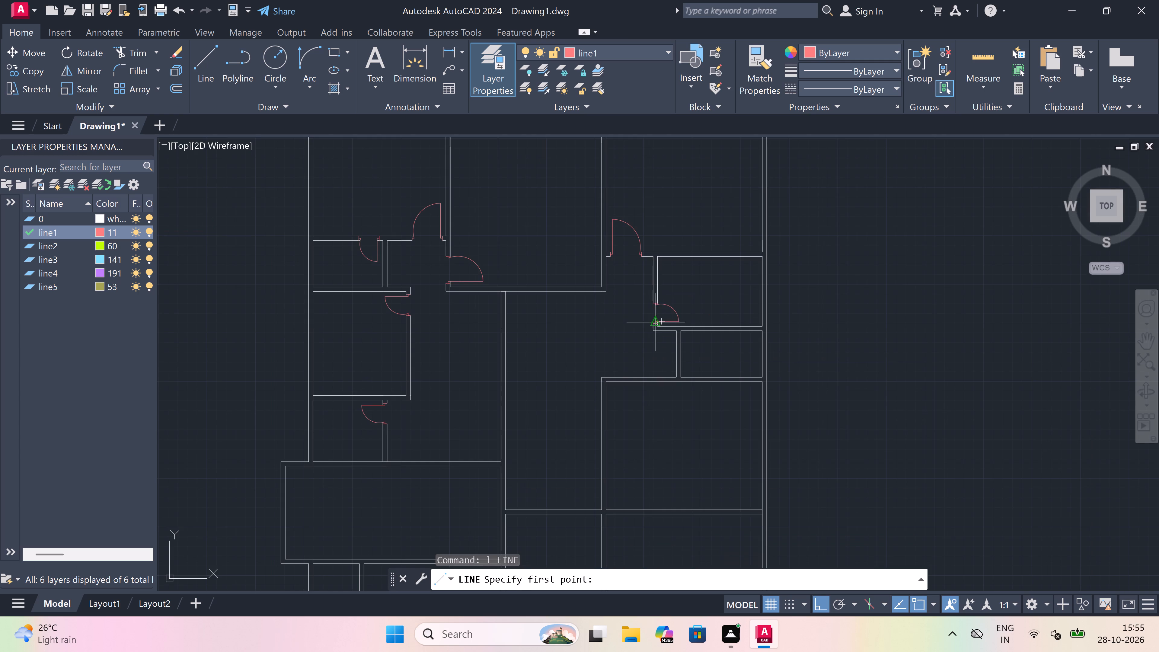
{"action": "scroll", "coordinate": [675, 380], "scroll_direction": "up", "scroll_amount": 2}
{"action": "scroll", "coordinate": [681, 352], "scroll_direction": "up", "scroll_amount": 2}
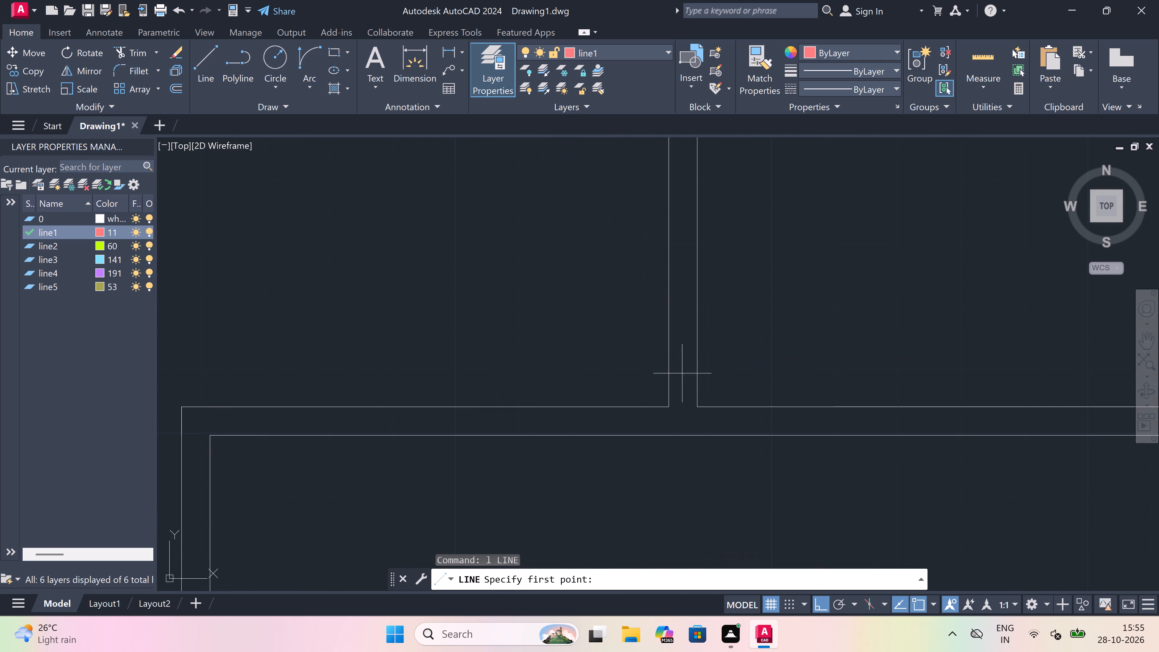
{"action": "left_click_drag", "start_coordinate": [669, 387], "coordinate": [673, 385]}
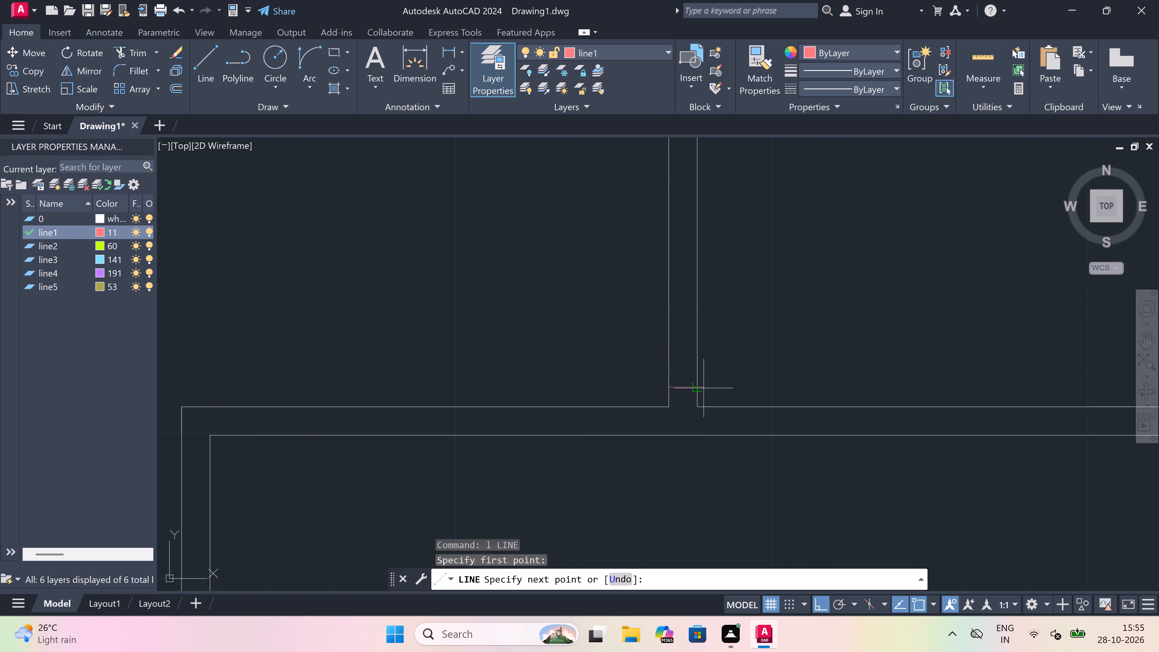
{"action": "left_click", "coordinate": [702, 386]}
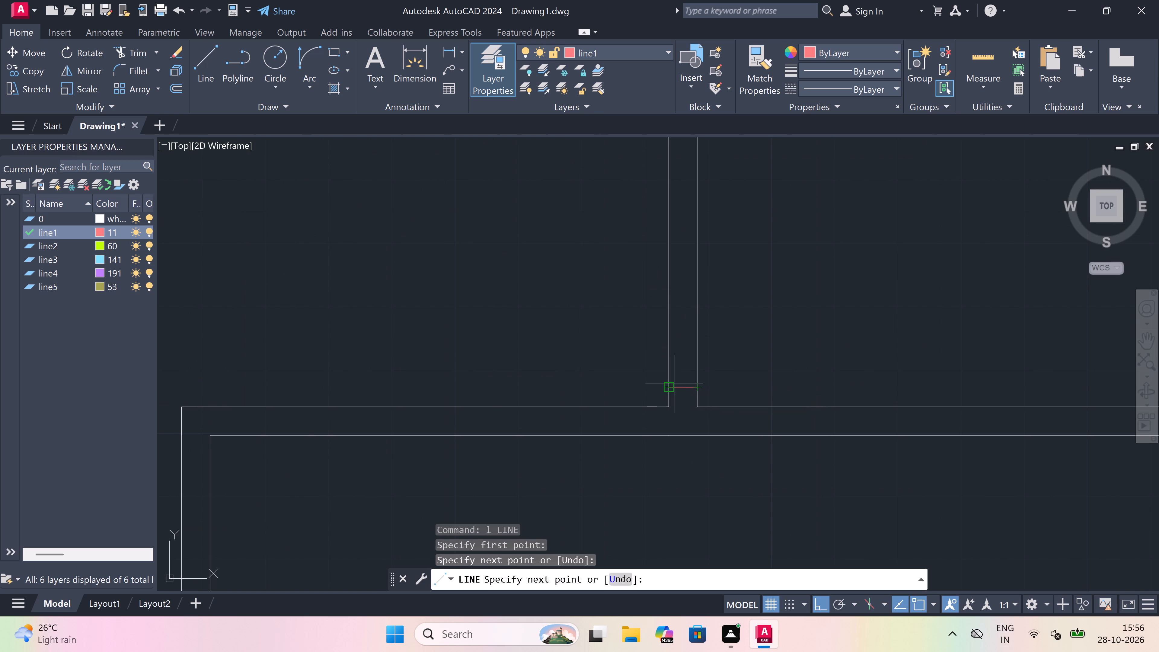
{"action": "left_click_drag", "start_coordinate": [685, 385], "coordinate": [687, 376]}
{"action": "type", "text": "2\""}
{"action": "key", "text": "space"}
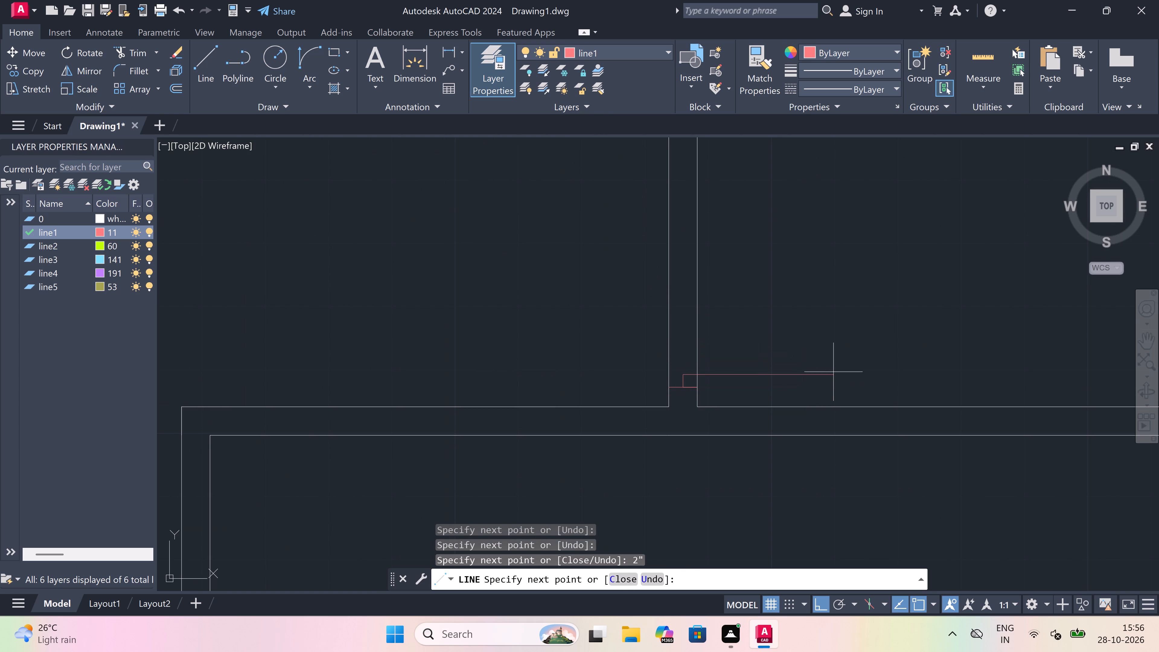
{"action": "type", "text": "2'"}
{"action": "key", "text": "space"}
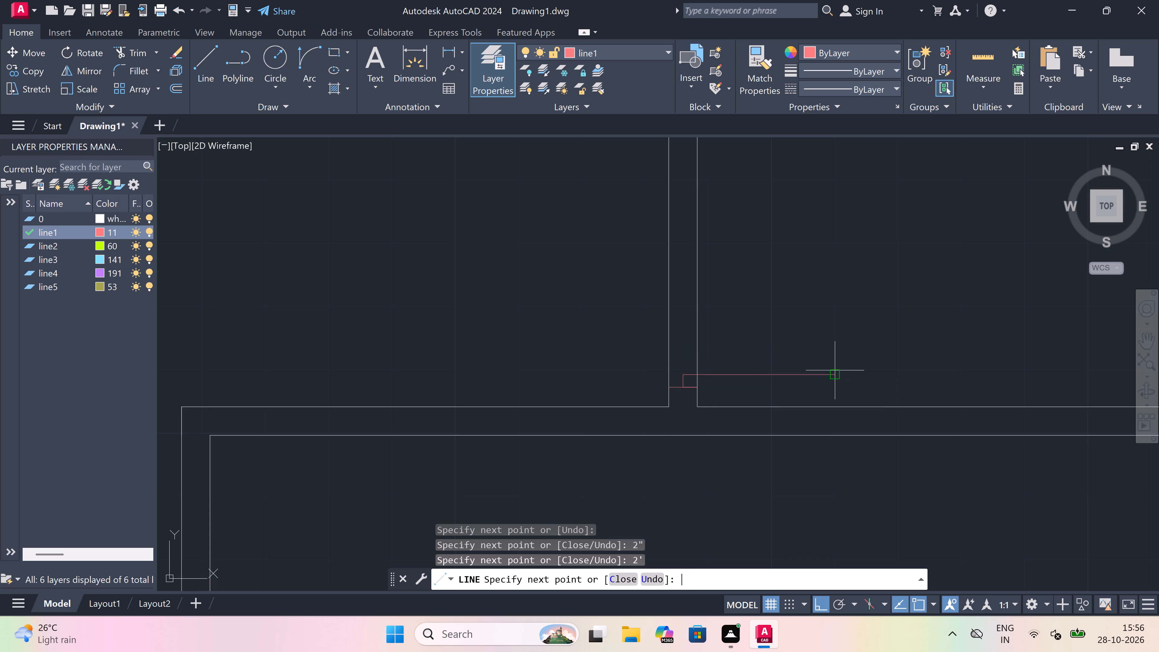
{"action": "key", "text": "Escape"}
Draw the opposite jamb line across that lower small room's left wall, at the wall line's midpoint, returning to mid-wall and going 2" down.
{"action": "key", "text": "space"}
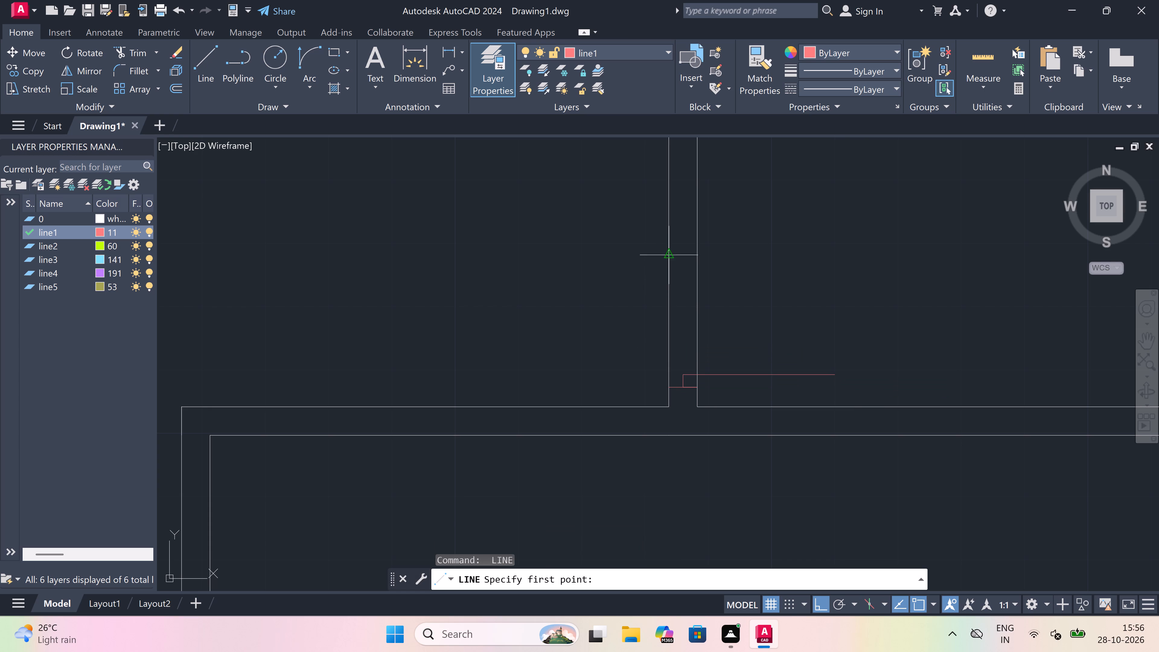
{"action": "left_click_drag", "start_coordinate": [669, 256], "coordinate": [672, 256]}
{"action": "left_click", "coordinate": [694, 251]}
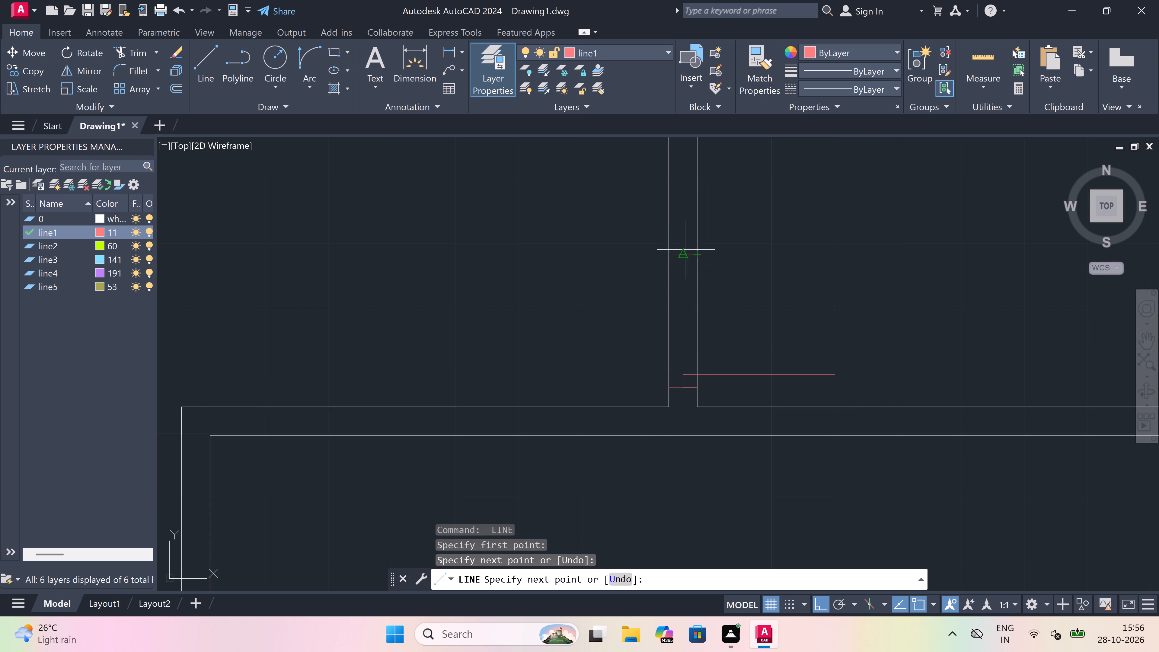
{"action": "left_click_drag", "start_coordinate": [686, 250], "coordinate": [685, 253]}
{"action": "type", "text": "2\""}
{"action": "key", "text": "space"}
{"action": "key", "text": "Escape"}
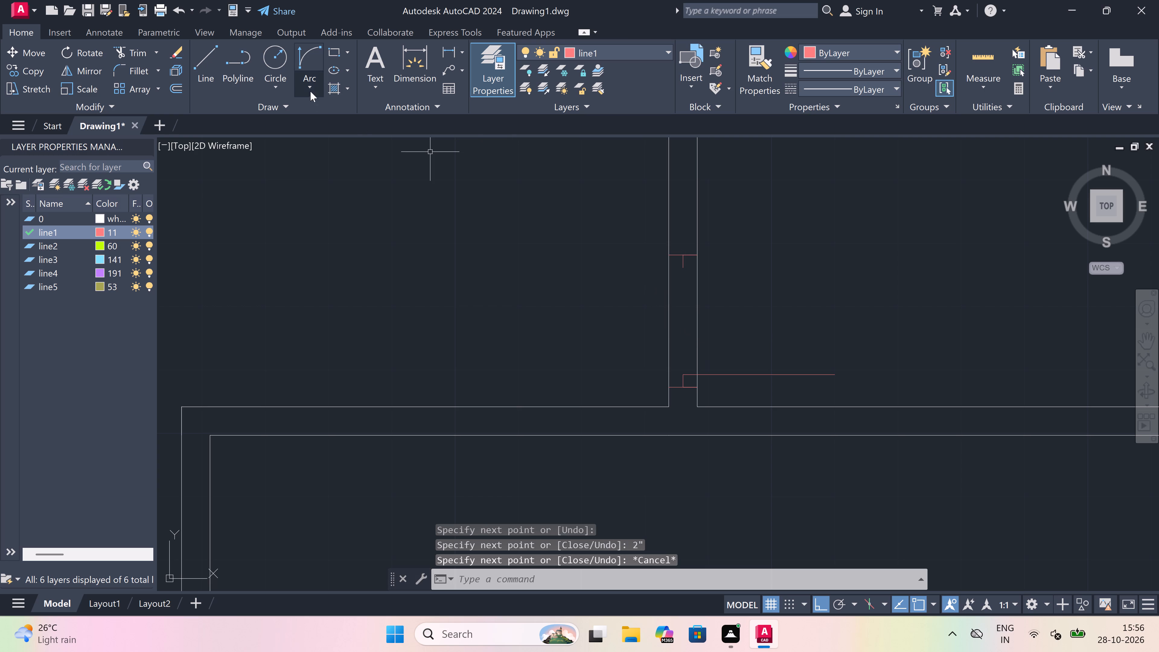
Draw the door swing arc from the free end of the lower small room's 2' door line to the end of the opposite 2" stub.
{"action": "left_click", "coordinate": [312, 61]}
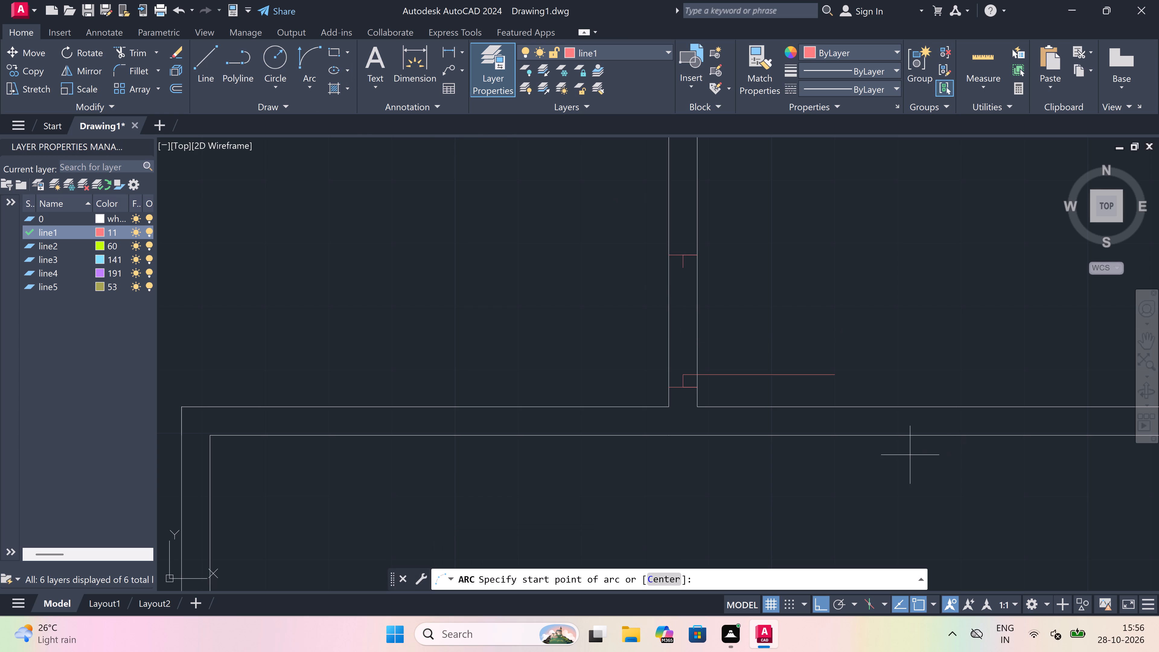
{"action": "left_click_drag", "start_coordinate": [836, 377], "coordinate": [803, 334]}
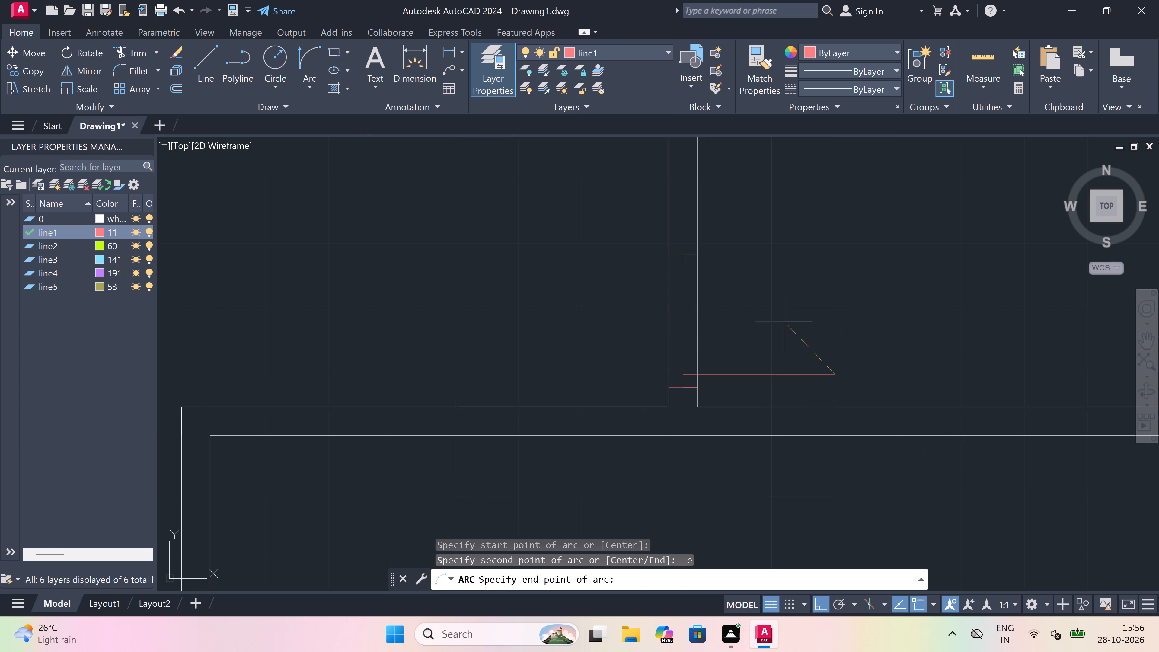
{"action": "left_click", "coordinate": [686, 268]}
{"action": "left_click", "coordinate": [806, 263]}
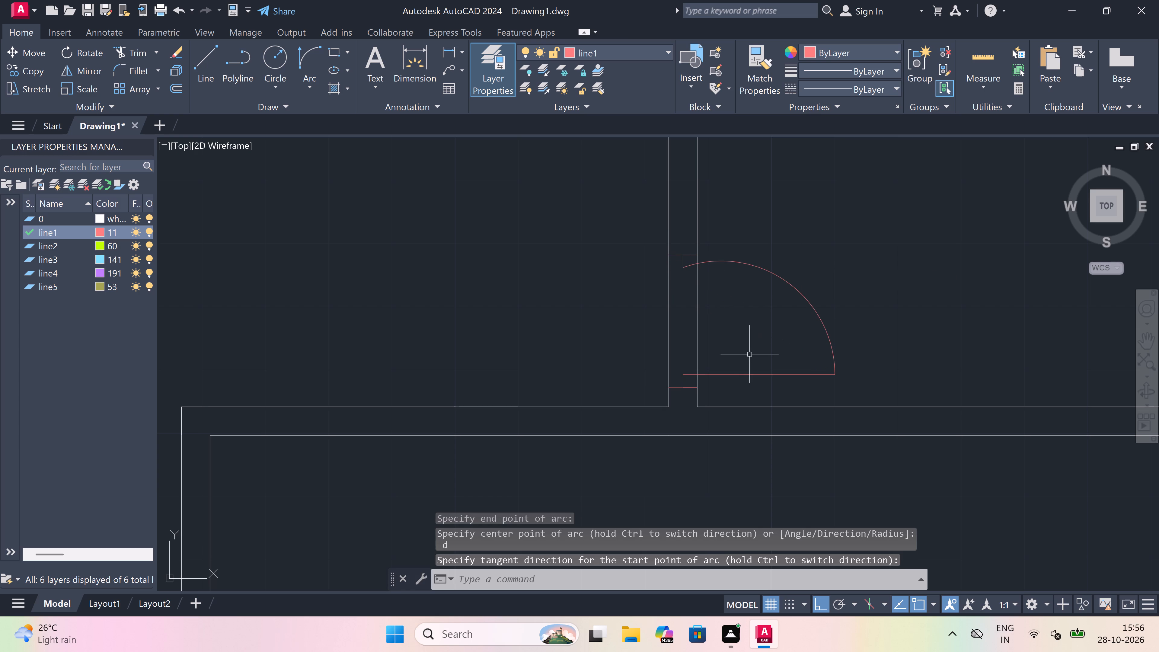
Trim both wall lines inside the new door opening in the lower small room's left wall.
{"action": "type", "text": "tr"}
{"action": "key", "text": "space"}
{"action": "left_click_drag", "start_coordinate": [727, 326], "coordinate": [720, 324]}
{"action": "left_click_drag", "start_coordinate": [579, 320], "coordinate": [584, 319]}
{"action": "key", "text": "Escape"}
Draw a door line across the top wall of the large room below, near its upper-left corner, going 2" right from mid-wall and 3' down.
{"action": "scroll", "coordinate": [710, 334], "scroll_direction": "down", "scroll_amount": 4}
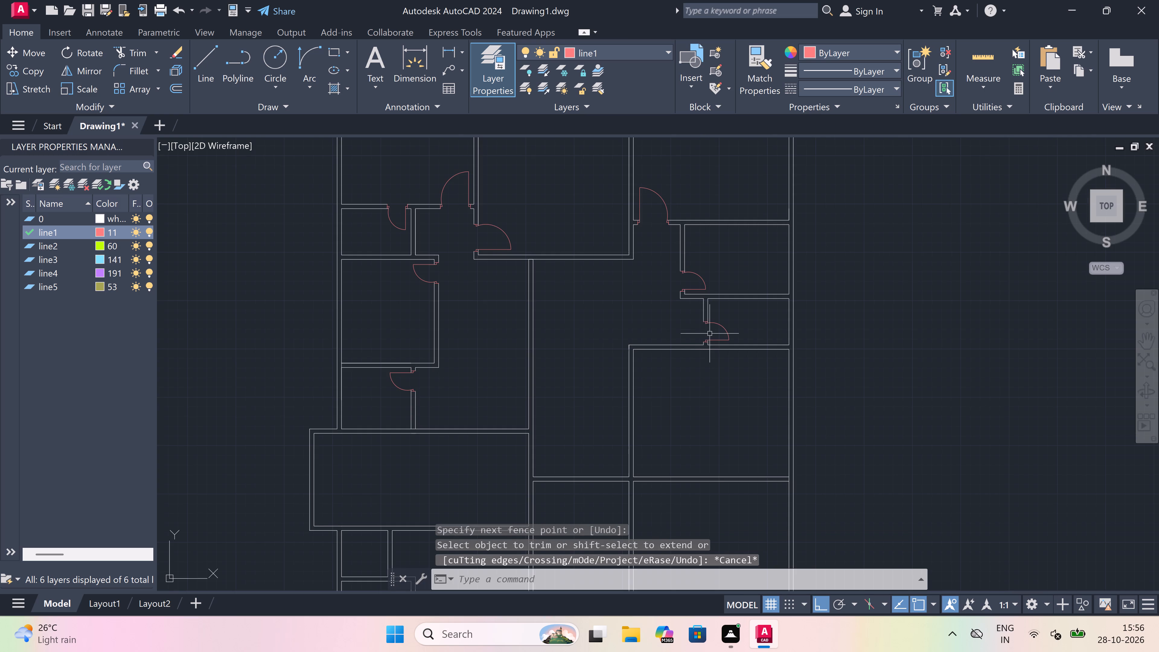
{"action": "type", "text": "l"}
{"action": "key", "text": "space"}
{"action": "scroll", "coordinate": [667, 349], "scroll_direction": "down", "scroll_amount": 1}
{"action": "scroll", "coordinate": [663, 352], "scroll_direction": "up", "scroll_amount": 3}
{"action": "scroll", "coordinate": [597, 323], "scroll_direction": "up", "scroll_amount": 2}
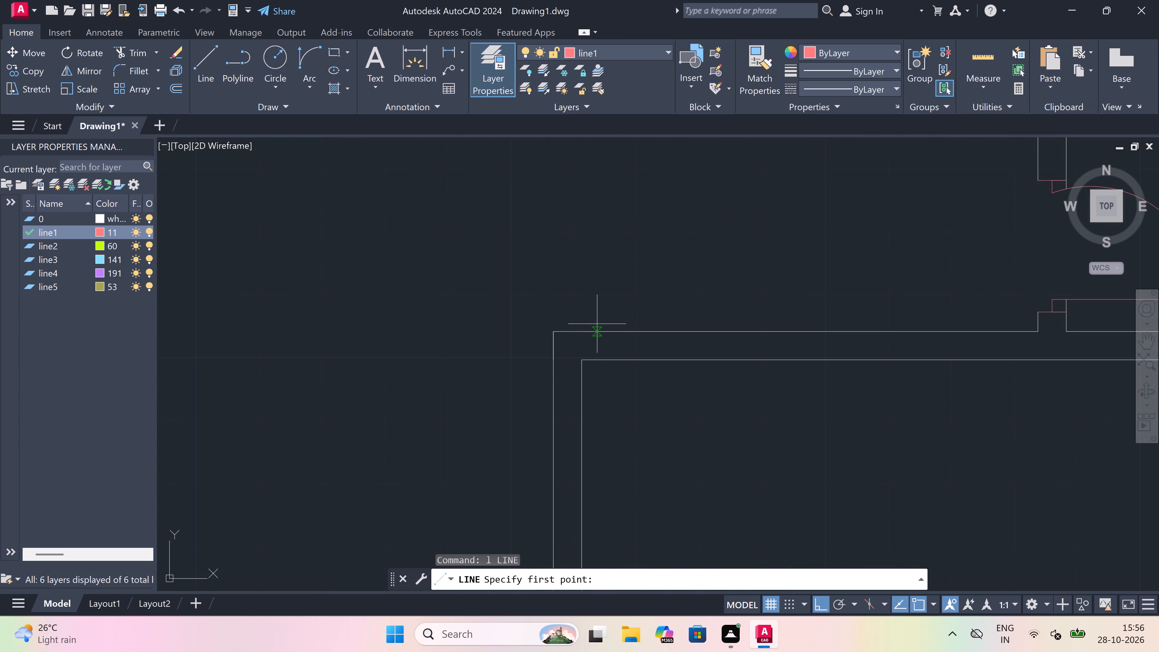
{"action": "left_click", "coordinate": [601, 357]}
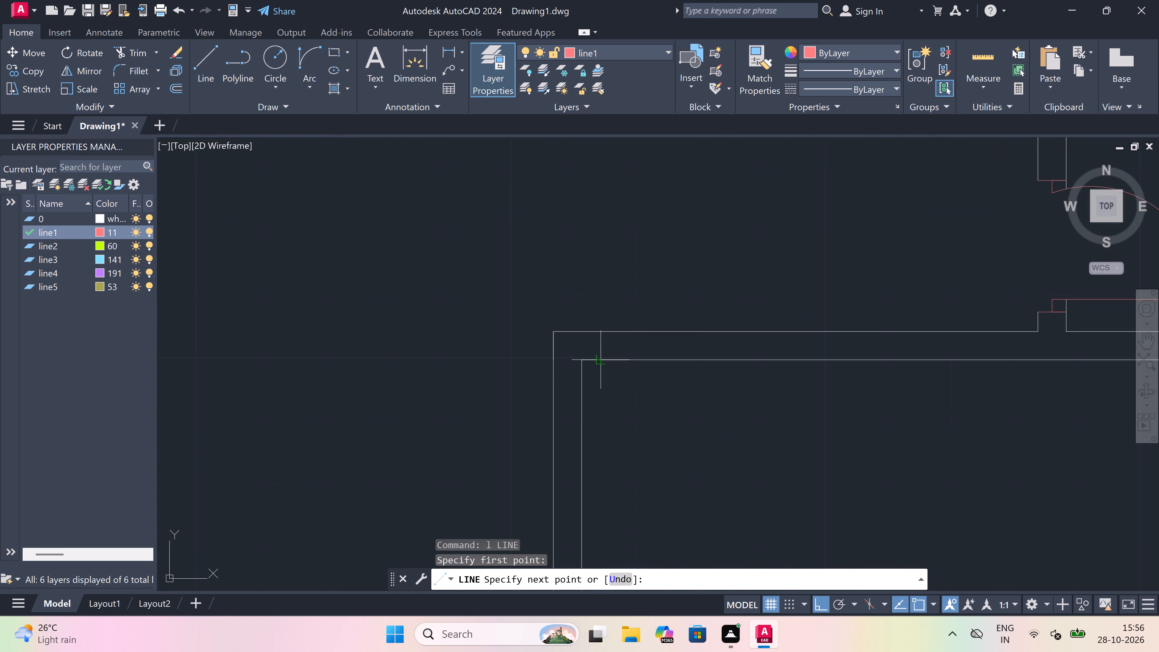
{"action": "left_click", "coordinate": [604, 327]}
{"action": "left_click_drag", "start_coordinate": [601, 349], "coordinate": [611, 348]}
{"action": "type", "text": "2\""}
{"action": "key", "text": "space"}
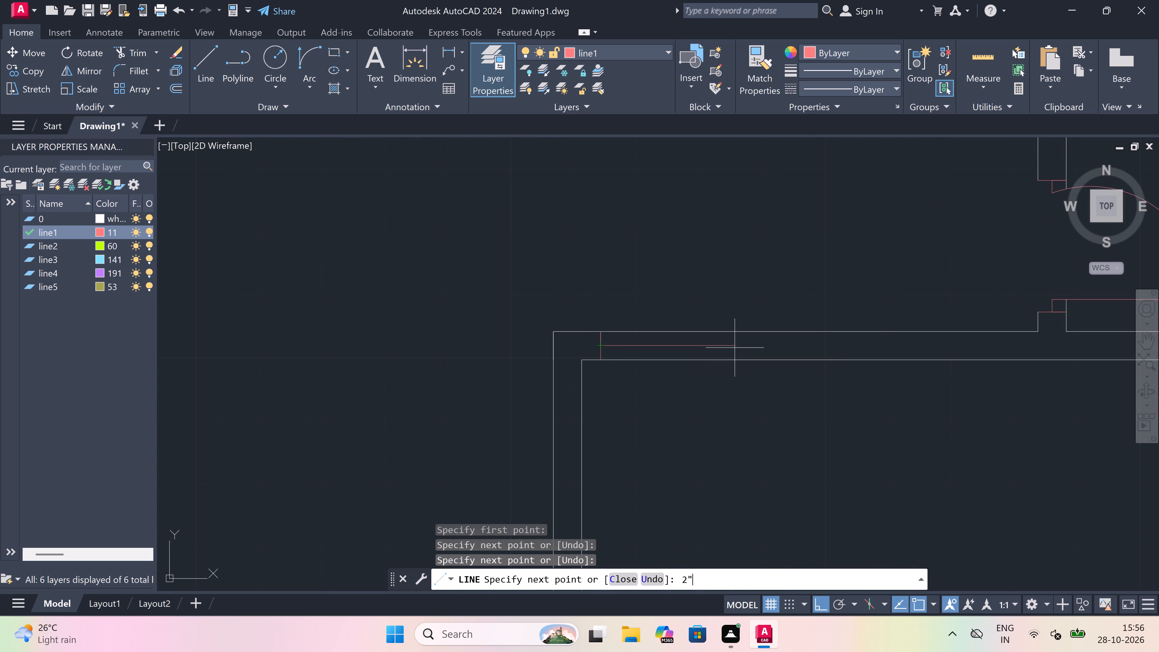
{"action": "scroll", "coordinate": [691, 407], "scroll_direction": "down", "scroll_amount": 1}
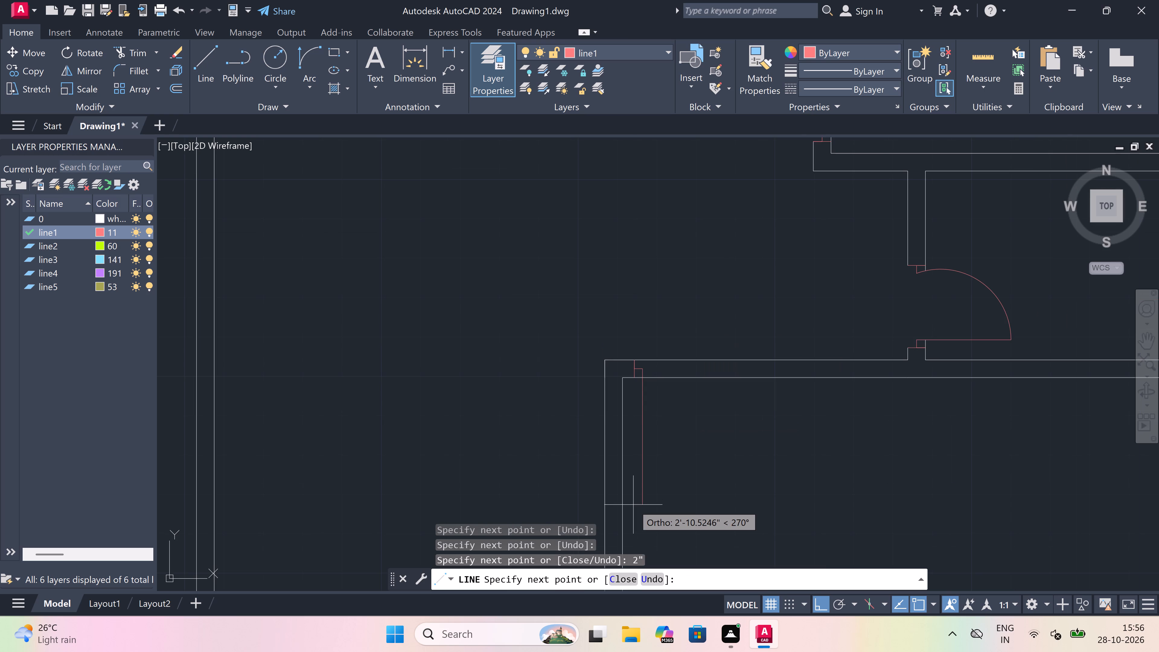
{"action": "type", "text": "3'"}
{"action": "key", "text": "space"}
{"action": "key", "text": "Escape"}
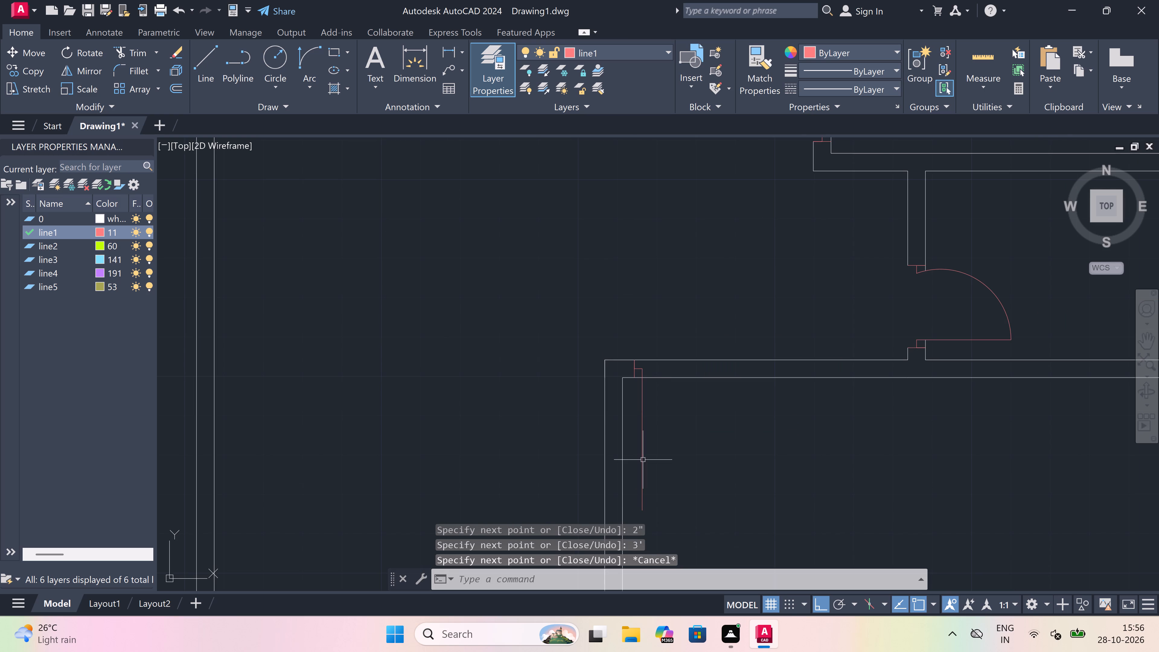
Draw the opposite jamb line across the large room's top wall, right of the door line, returning to mid-wall and going 2" left.
{"action": "key", "text": "space"}
{"action": "scroll", "coordinate": [653, 415], "scroll_direction": "down", "scroll_amount": 3}
{"action": "scroll", "coordinate": [657, 433], "scroll_direction": "up", "scroll_amount": 3}
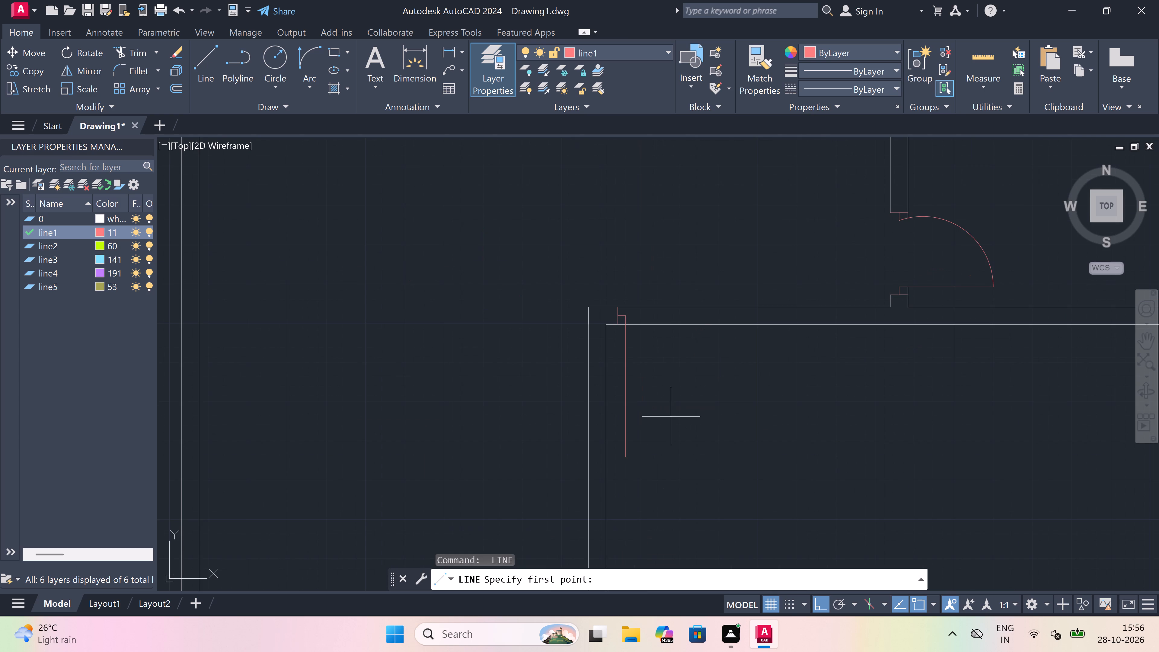
{"action": "left_click", "coordinate": [748, 309]}
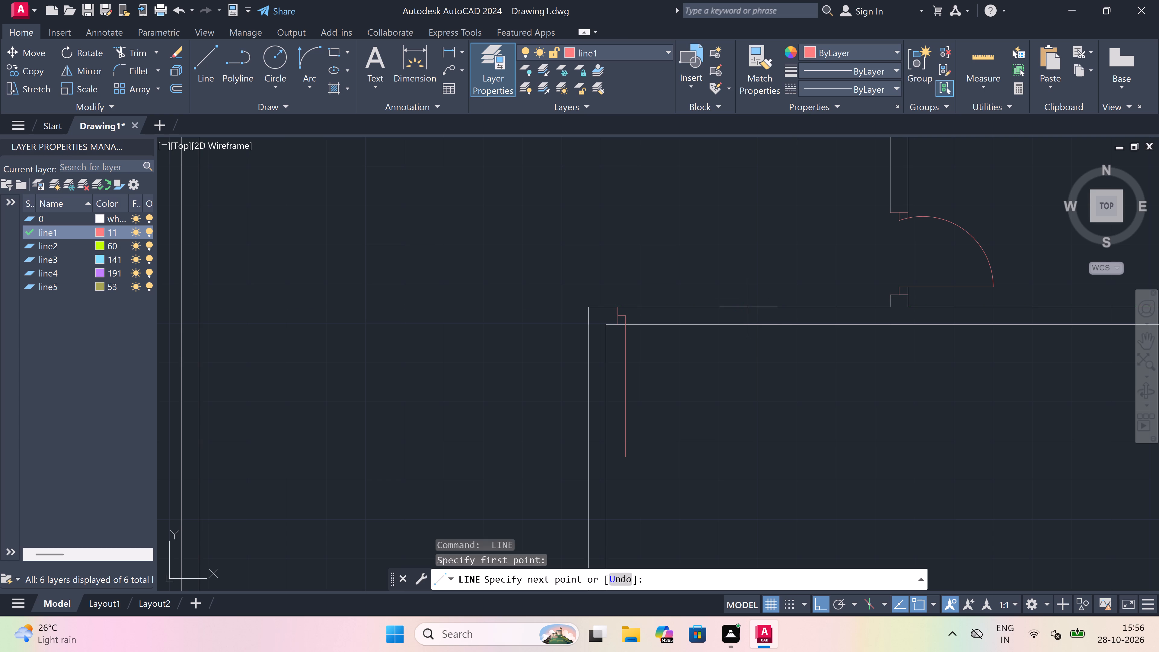
{"action": "left_click", "coordinate": [747, 327]}
{"action": "left_click", "coordinate": [745, 312]}
{"action": "scroll", "coordinate": [745, 312], "scroll_direction": "up", "scroll_amount": 2}
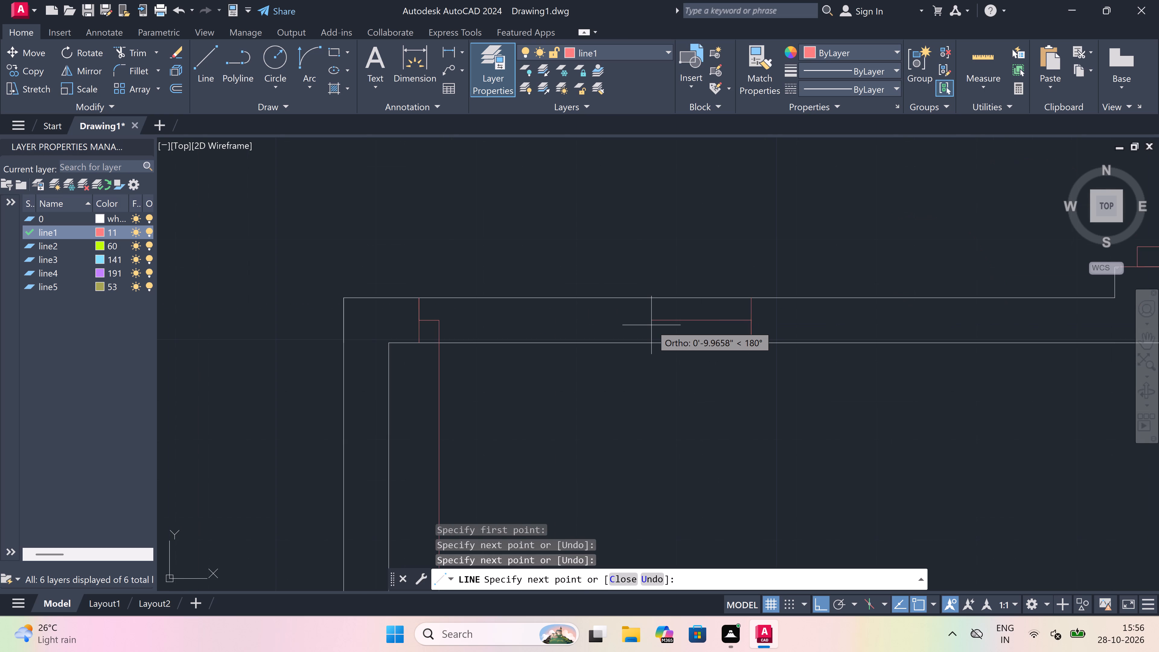
{"action": "type", "text": "2\""}
{"action": "key", "text": "space"}
{"action": "key", "text": "Escape"}
Draw the door swing arc from the free end of the large room's 3' door line to the end of the opposite 2" stub.
{"action": "scroll", "coordinate": [635, 287], "scroll_direction": "down", "scroll_amount": 3}
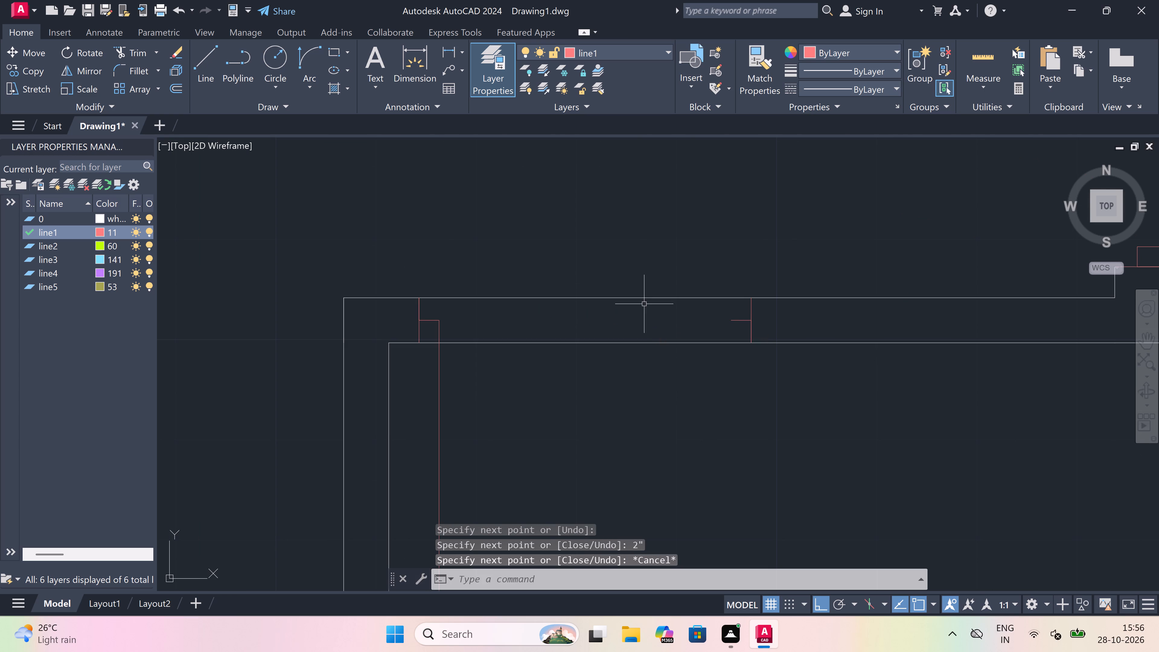
{"action": "scroll", "coordinate": [625, 345], "scroll_direction": "up", "scroll_amount": 1}
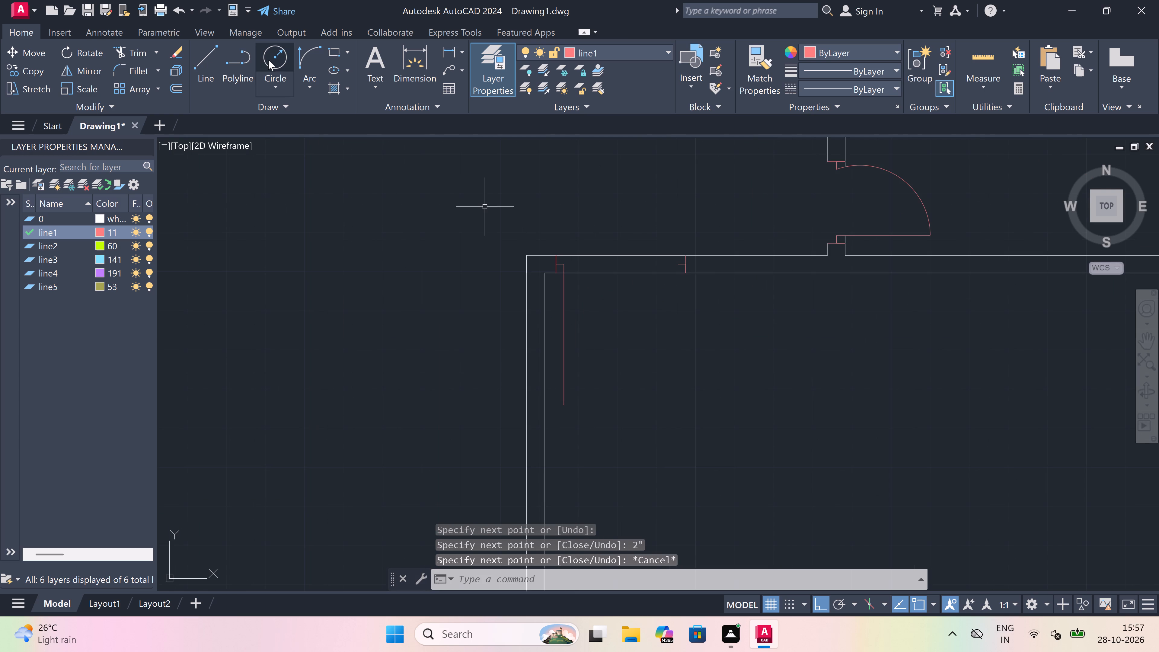
{"action": "left_click", "coordinate": [303, 56]}
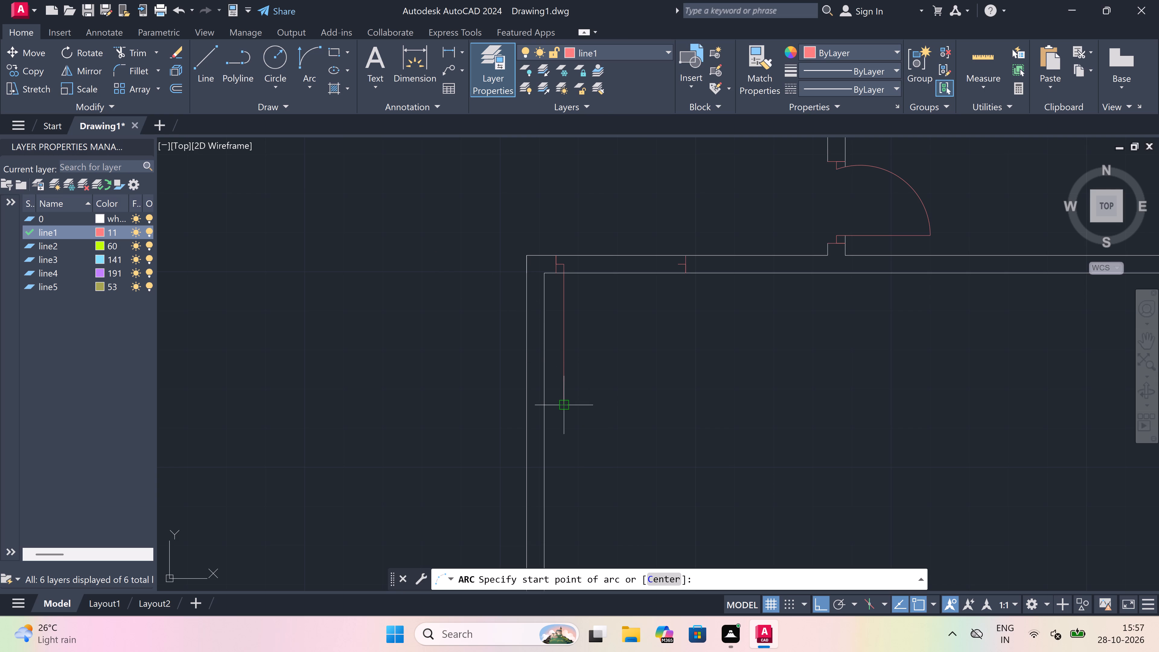
{"action": "left_click_drag", "start_coordinate": [567, 405], "coordinate": [575, 392]}
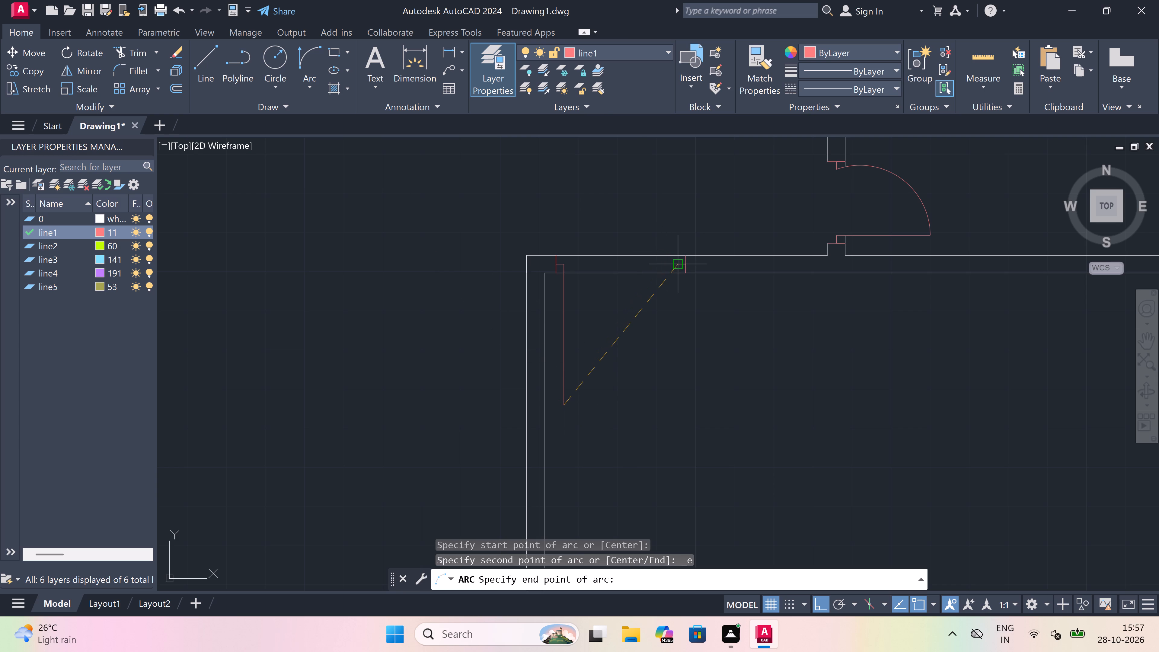
{"action": "left_click", "coordinate": [675, 263]}
{"action": "left_click", "coordinate": [794, 419]}
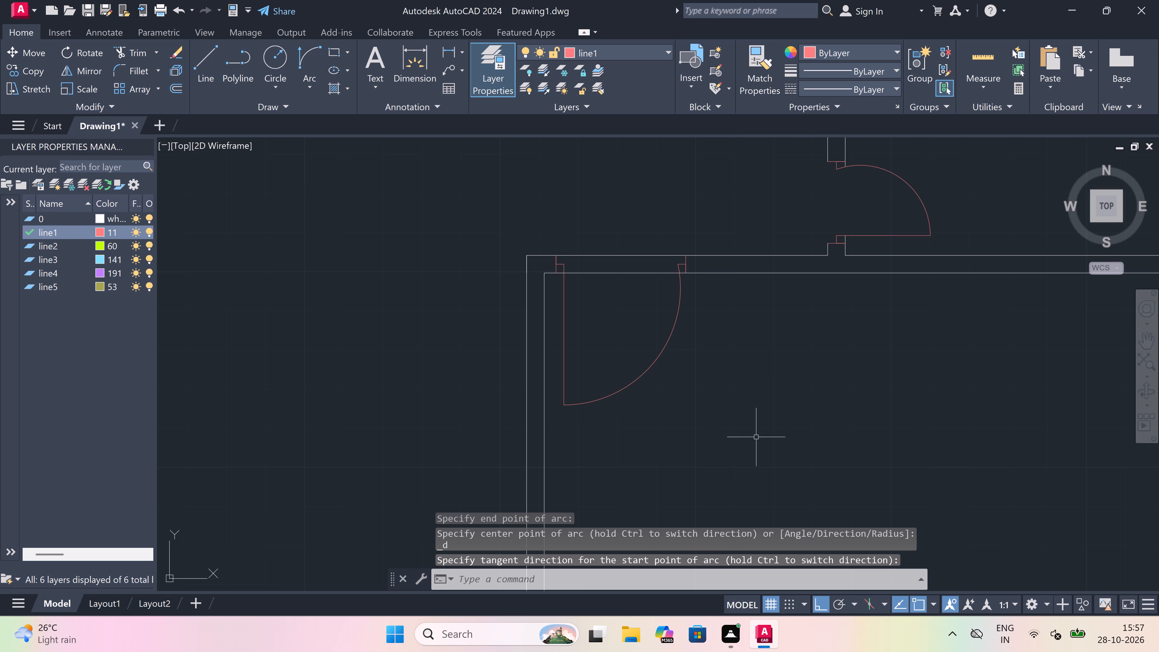
Trim both wall lines inside the new door opening in the large room's top wall.
{"action": "key", "text": "t"}
{"action": "key", "text": "r"}
{"action": "key", "text": "space"}
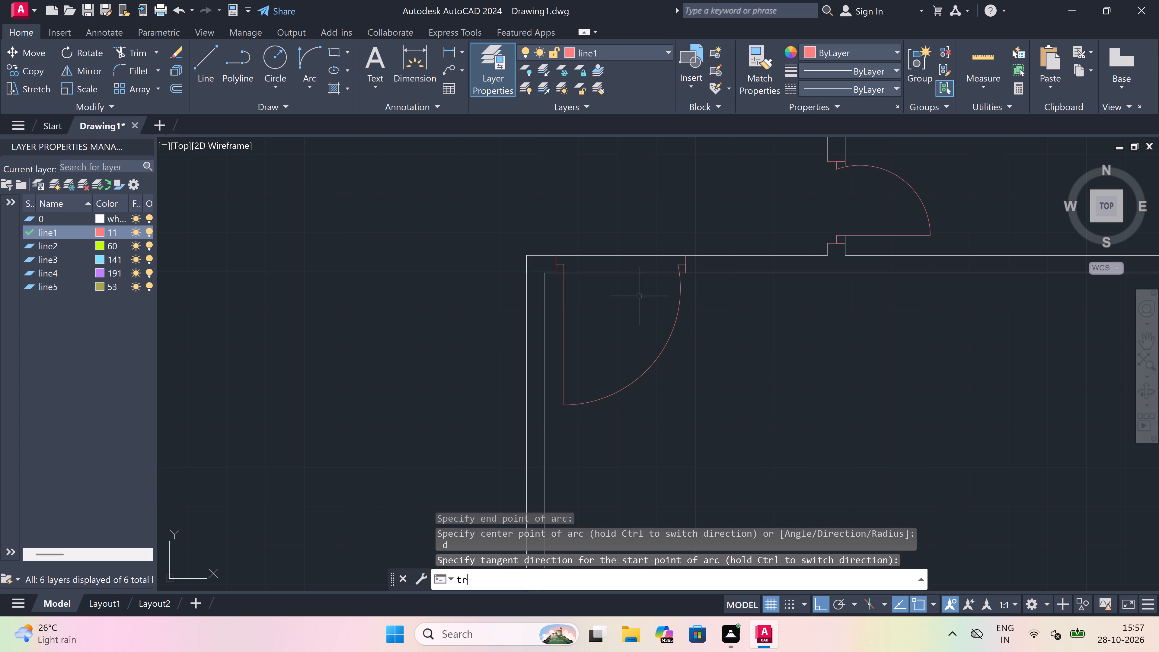
{"action": "left_click", "coordinate": [602, 243]}
{"action": "left_click", "coordinate": [602, 309]}
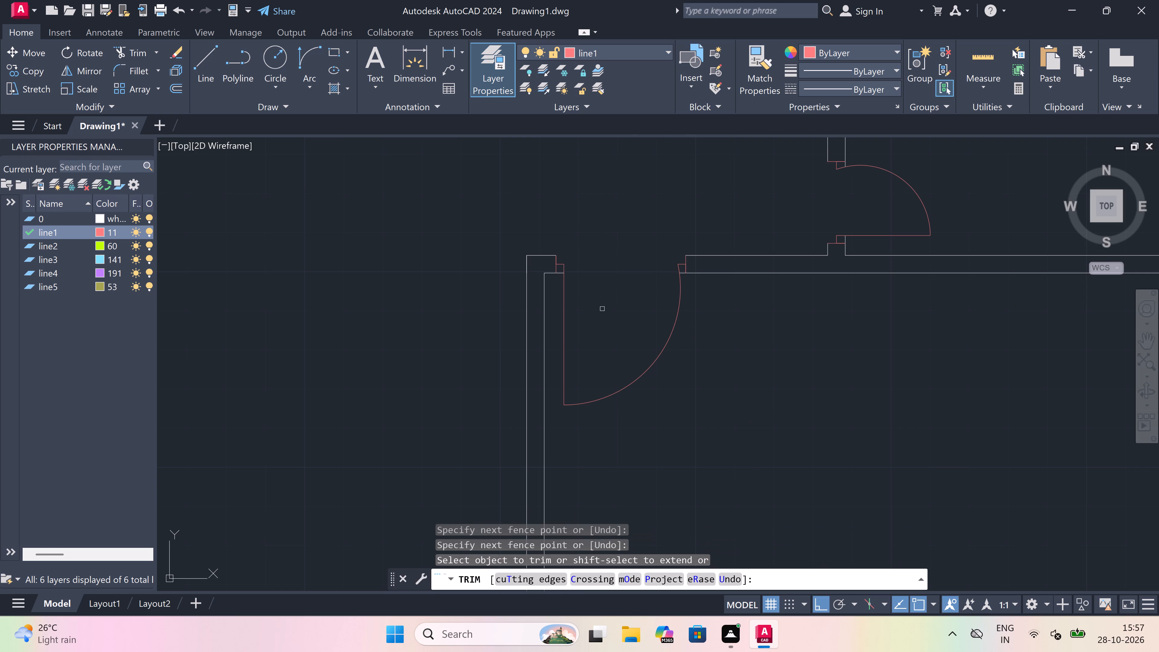
{"action": "key", "text": "Escape"}
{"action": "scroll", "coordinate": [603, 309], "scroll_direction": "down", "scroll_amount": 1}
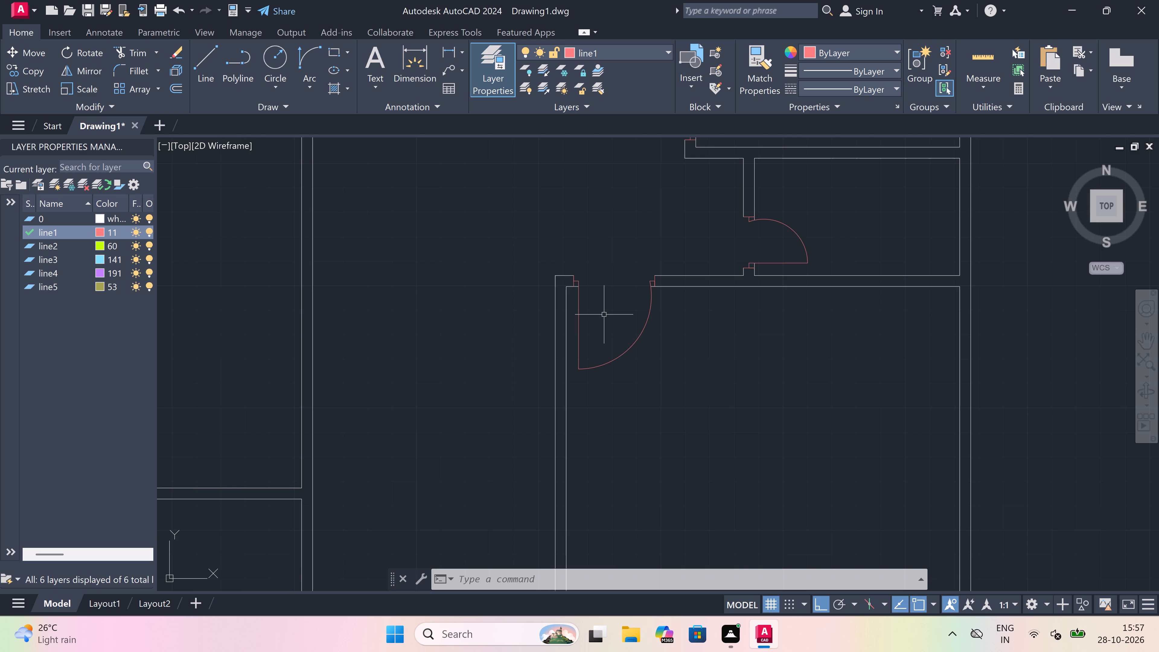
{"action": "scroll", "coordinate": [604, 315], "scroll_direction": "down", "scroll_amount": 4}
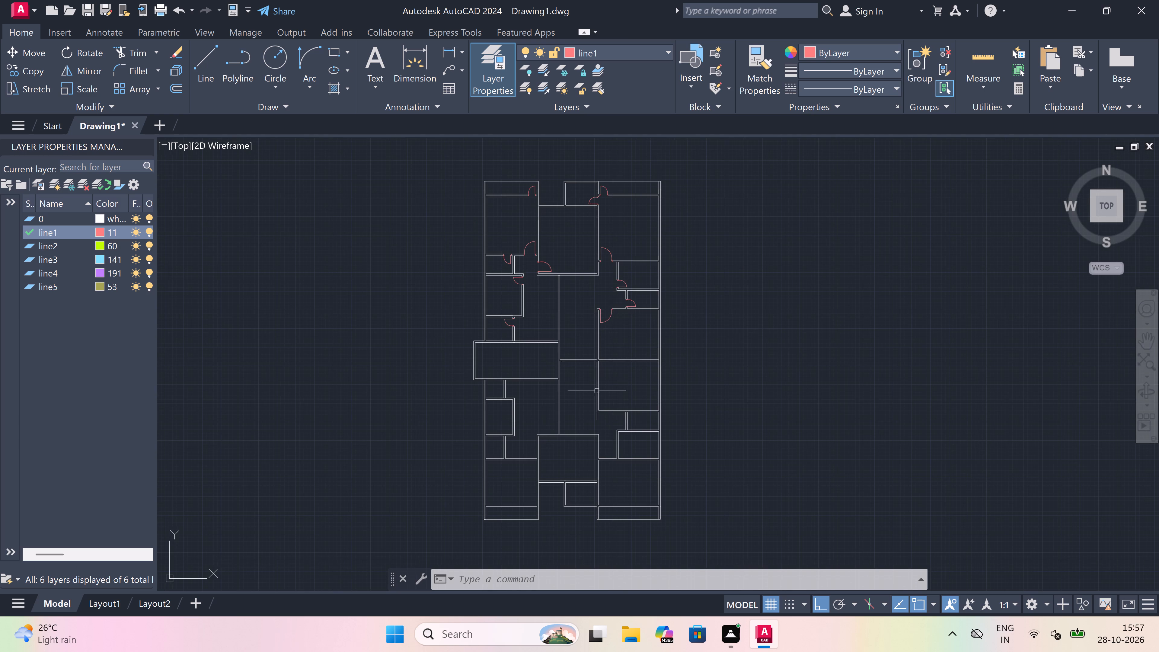
Draw a door line across the bottom wall of the right-side room just below mid-plan, near its lower-left corner, going 2" right from mid-wall and 3' up.
{"action": "scroll", "coordinate": [603, 414], "scroll_direction": "up", "scroll_amount": 1}
{"action": "type", "text": "l"}
{"action": "key", "text": "space"}
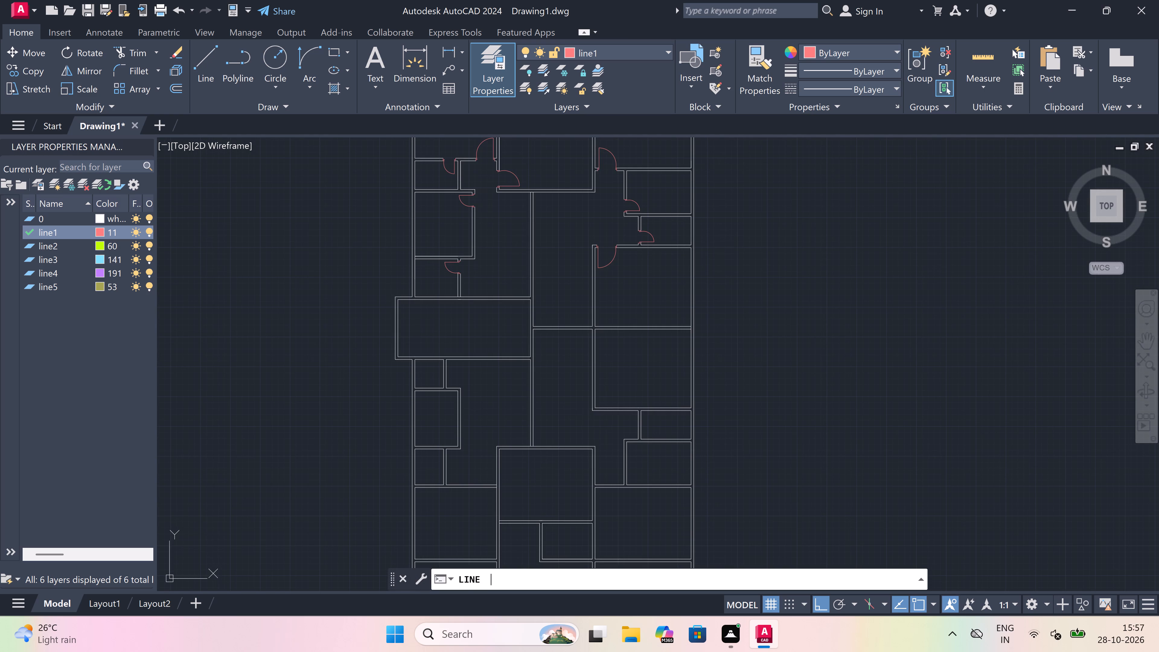
{"action": "scroll", "coordinate": [597, 434], "scroll_direction": "up", "scroll_amount": 2}
{"action": "scroll", "coordinate": [594, 344], "scroll_direction": "up", "scroll_amount": 2}
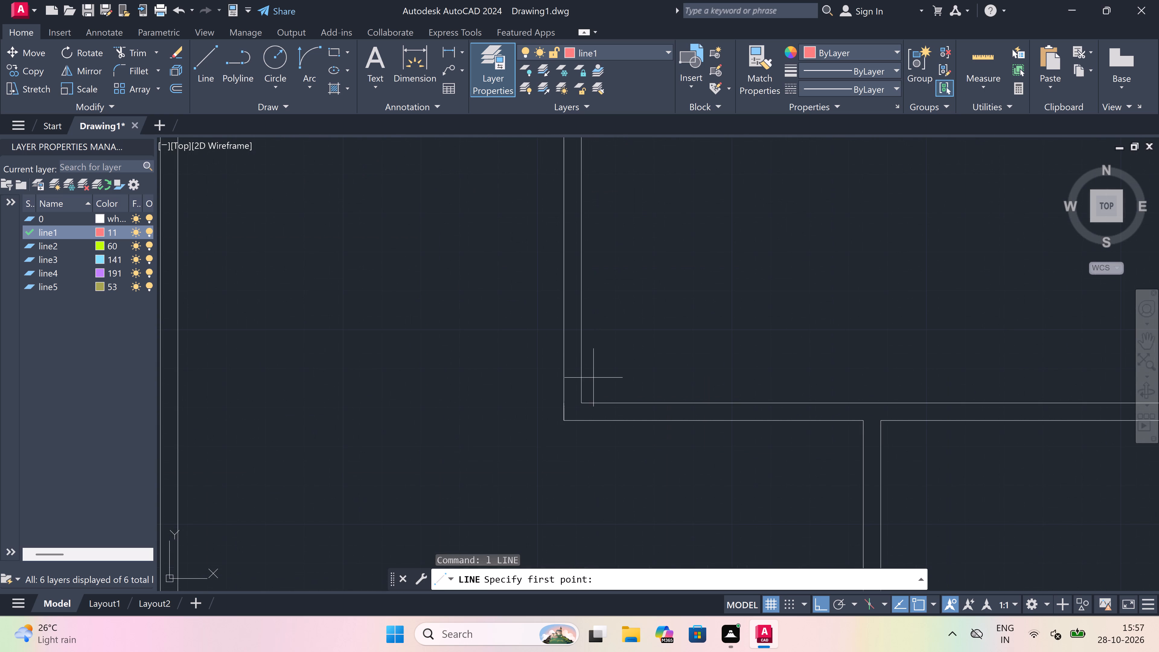
{"action": "left_click", "coordinate": [598, 402]}
{"action": "left_click", "coordinate": [599, 417]}
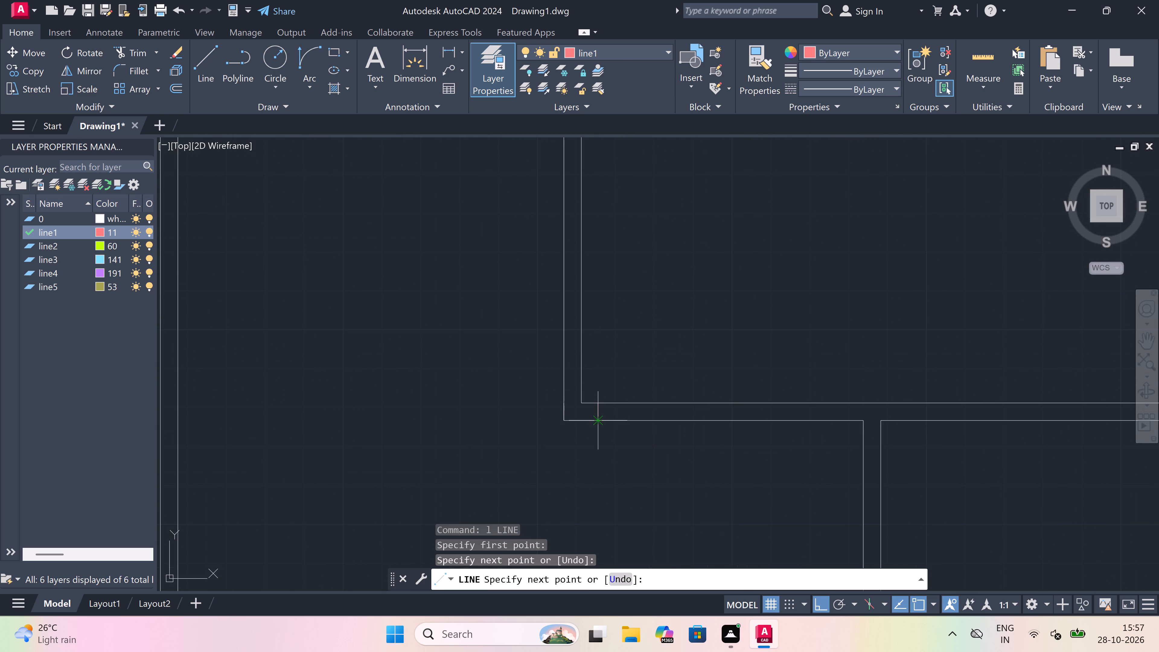
{"action": "left_click", "coordinate": [603, 416]}
{"action": "scroll", "coordinate": [612, 409], "scroll_direction": "up", "scroll_amount": 2}
{"action": "type", "text": "2\""}
{"action": "key", "text": "space"}
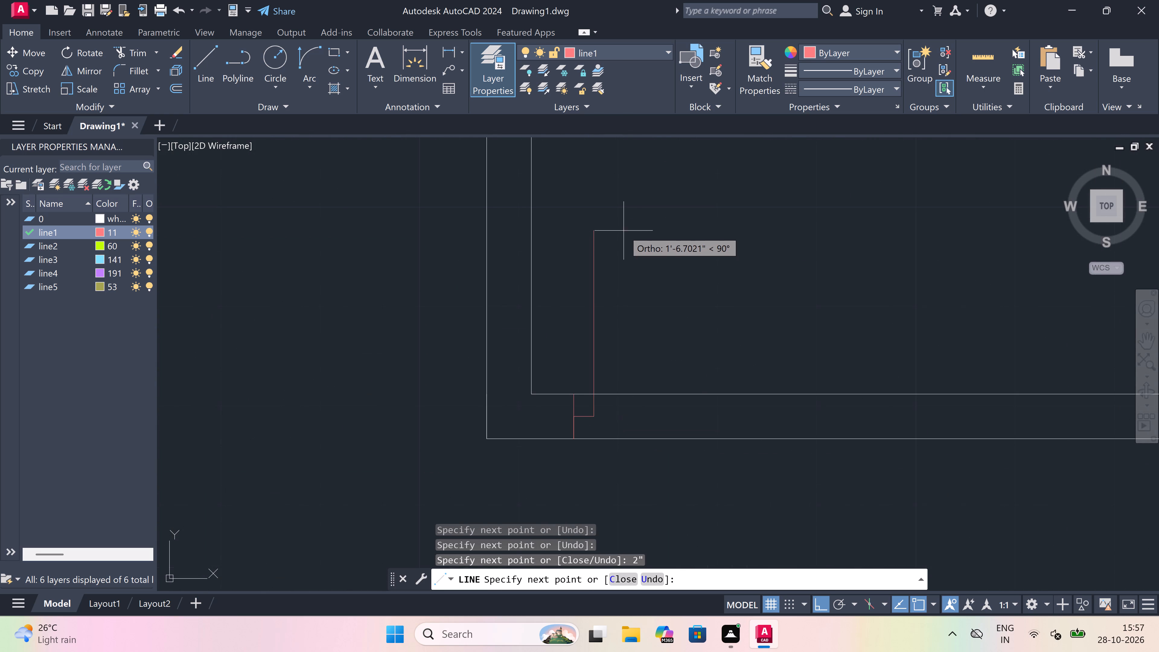
{"action": "type", "text": "3'"}
{"action": "key", "text": "space"}
{"action": "key", "text": "Escape"}
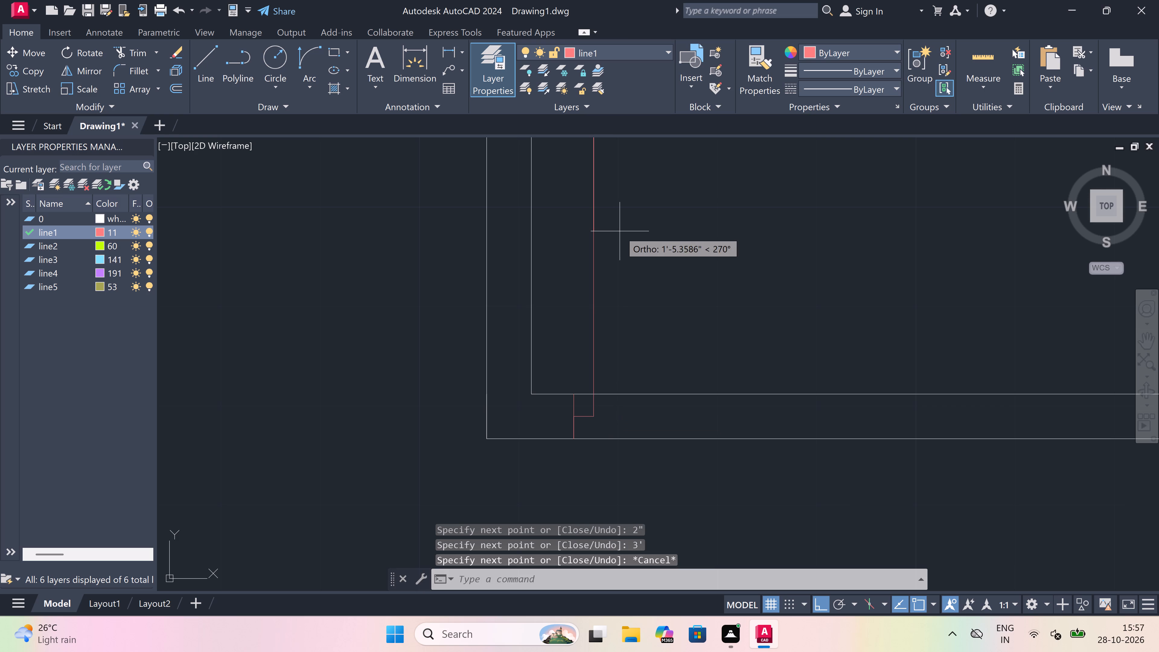
Draw the opposite jamb line across the same bottom wall, right of the door line, returning to mid-wall and going 2" left.
{"action": "key", "text": "space"}
{"action": "scroll", "coordinate": [545, 315], "scroll_direction": "down", "scroll_amount": 4}
{"action": "scroll", "coordinate": [562, 303], "scroll_direction": "up", "scroll_amount": 3}
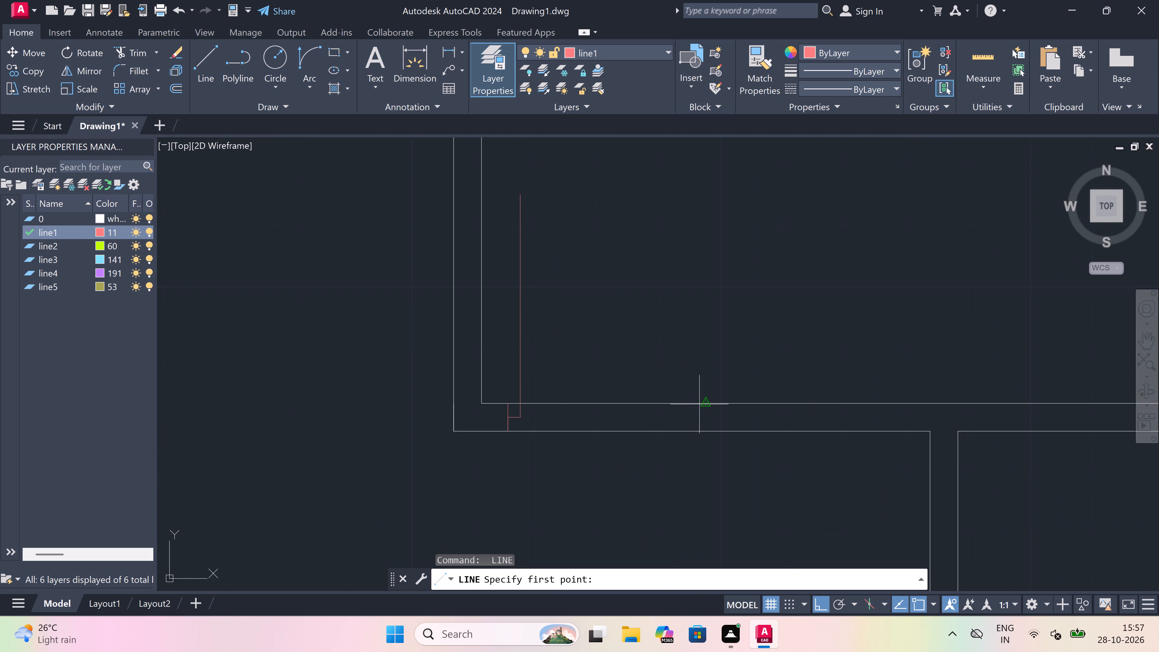
{"action": "left_click_drag", "start_coordinate": [699, 404], "coordinate": [699, 407]}
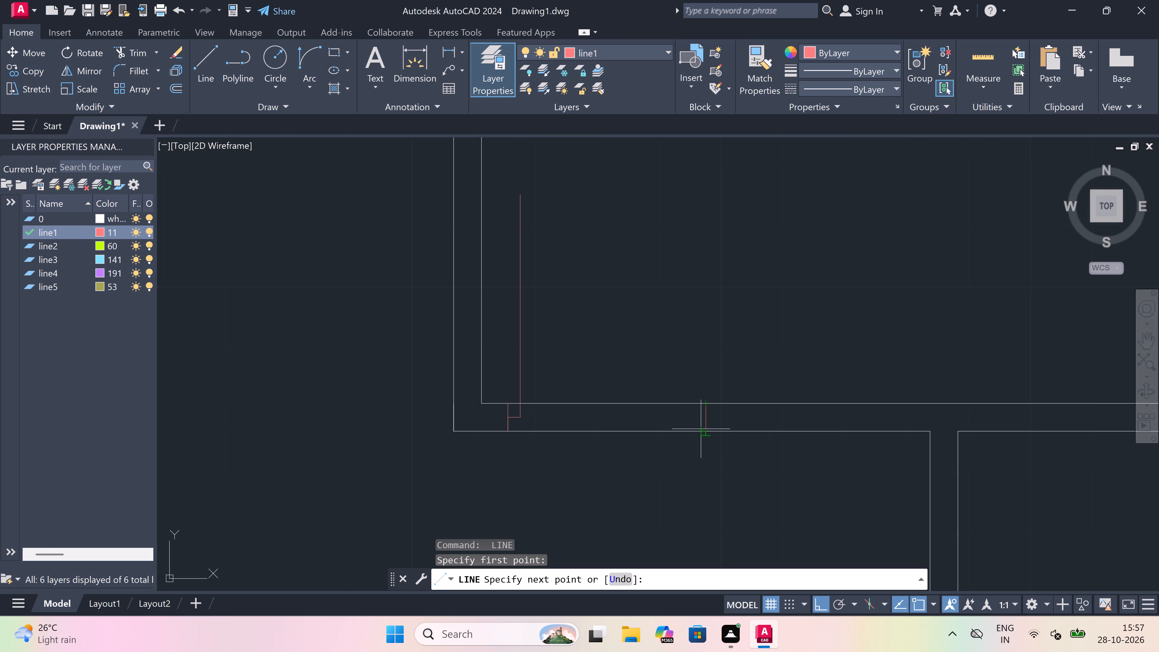
{"action": "left_click", "coordinate": [707, 429]}
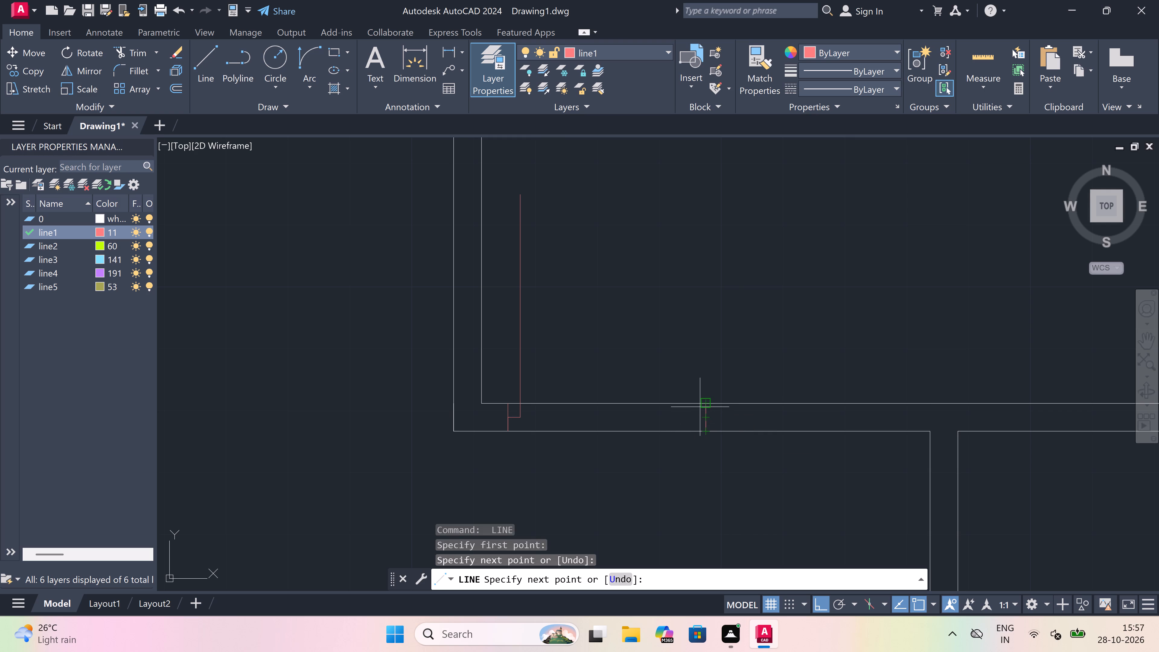
{"action": "left_click", "coordinate": [704, 421]}
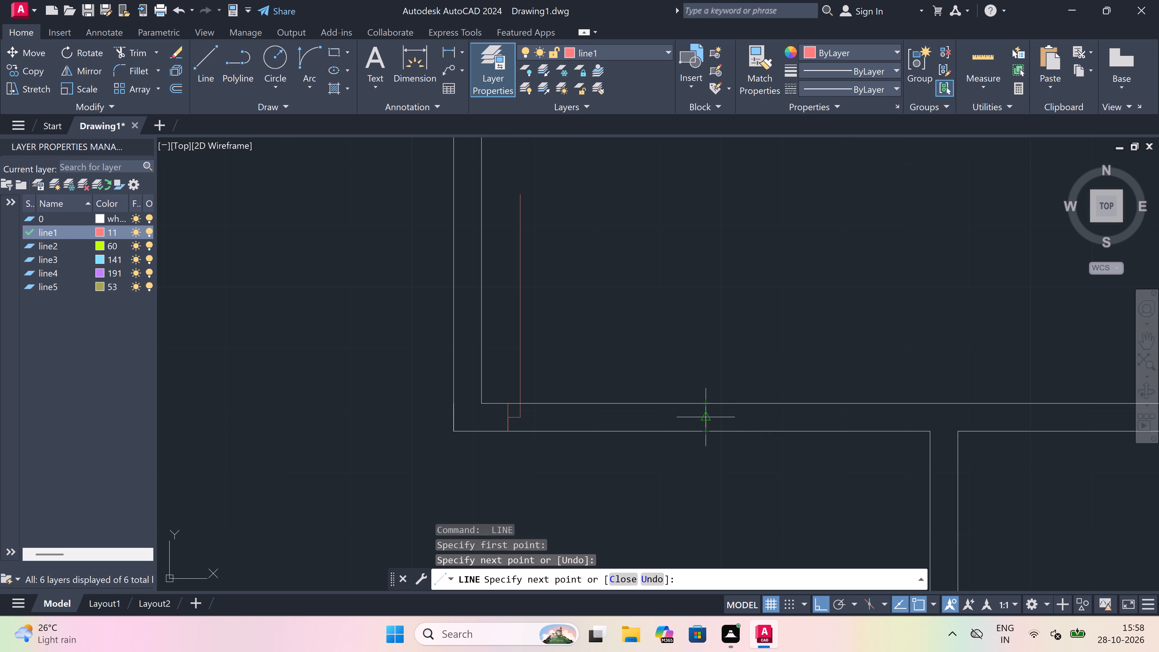
{"action": "type", "text": "2\""}
{"action": "key", "text": "space"}
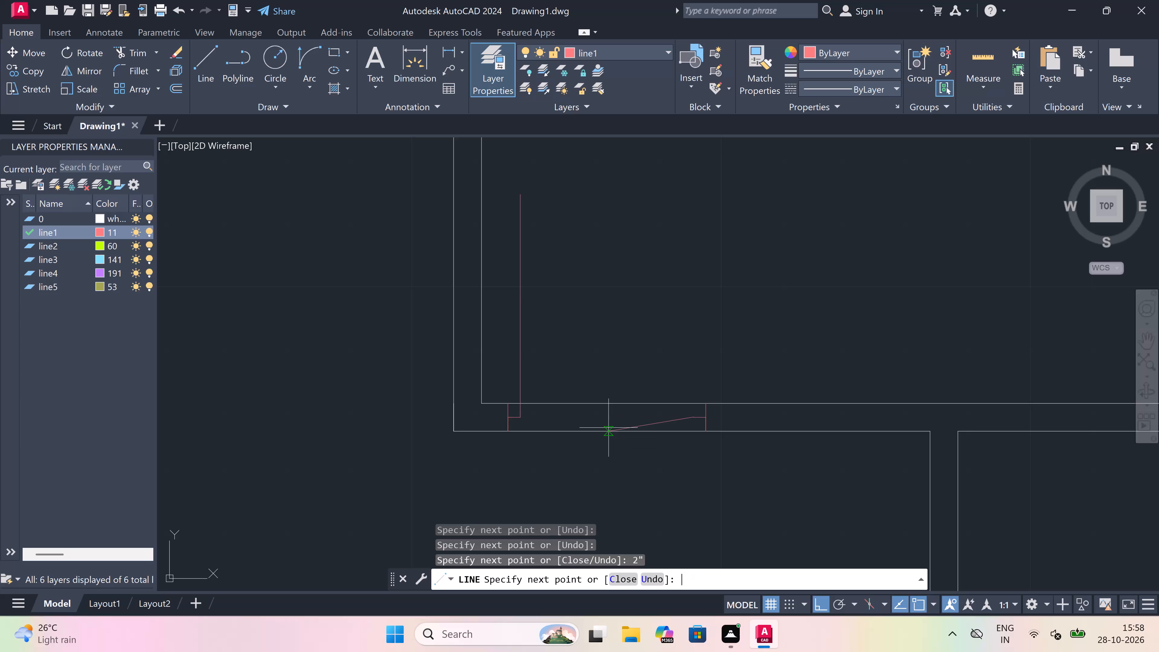
{"action": "key", "text": "Escape"}
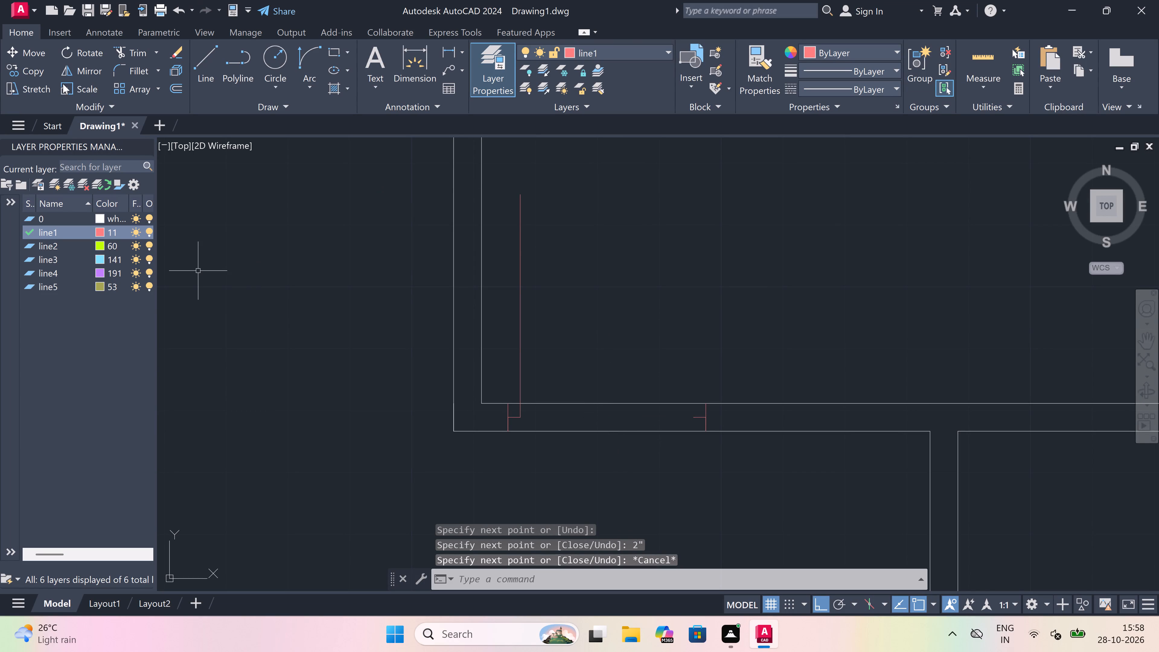
Draw the door swing arc from the free end of the 3' door line to the end of the opposite 2" stub.
{"action": "left_click", "coordinate": [310, 54]}
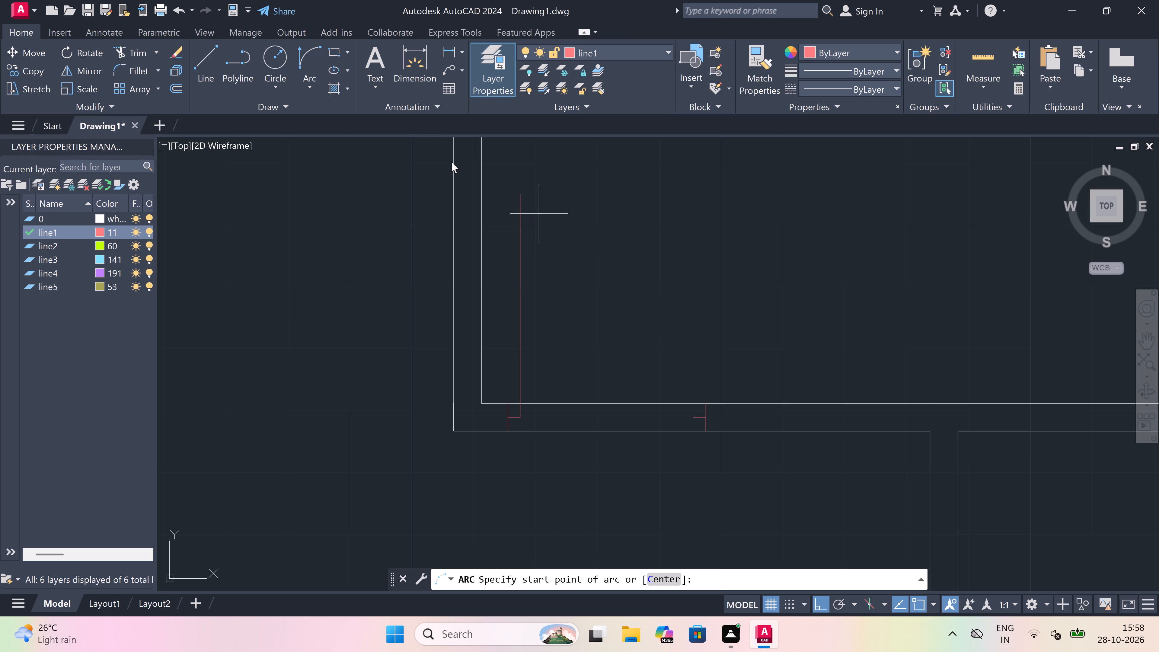
{"action": "left_click", "coordinate": [308, 53]}
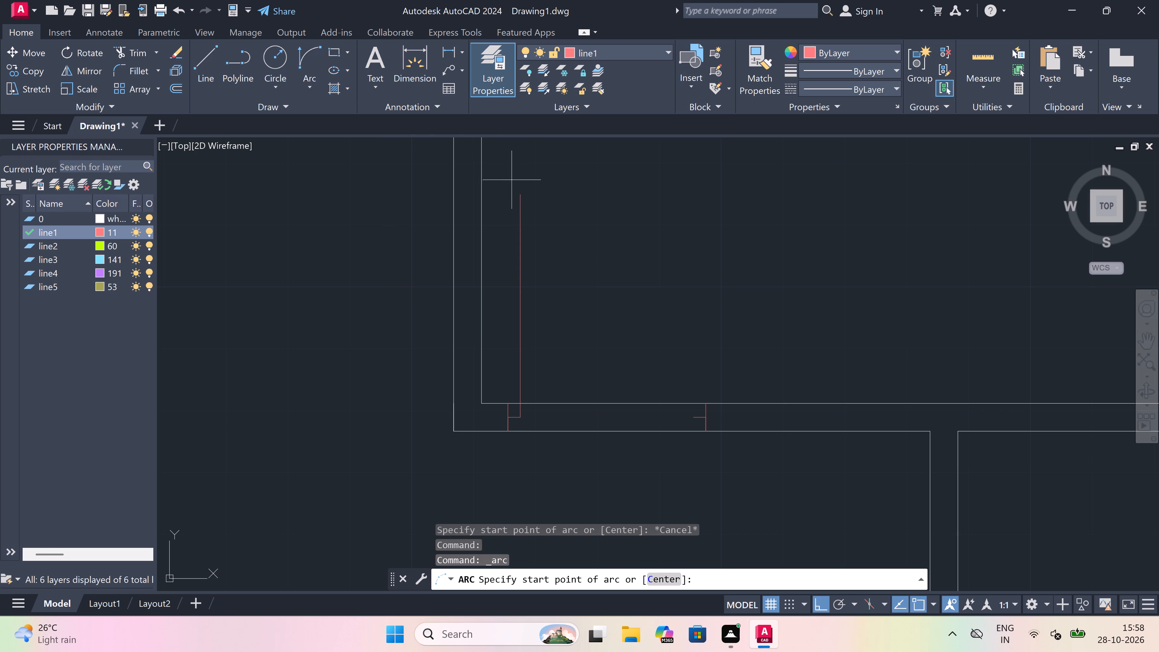
{"action": "left_click_drag", "start_coordinate": [523, 191], "coordinate": [535, 213]}
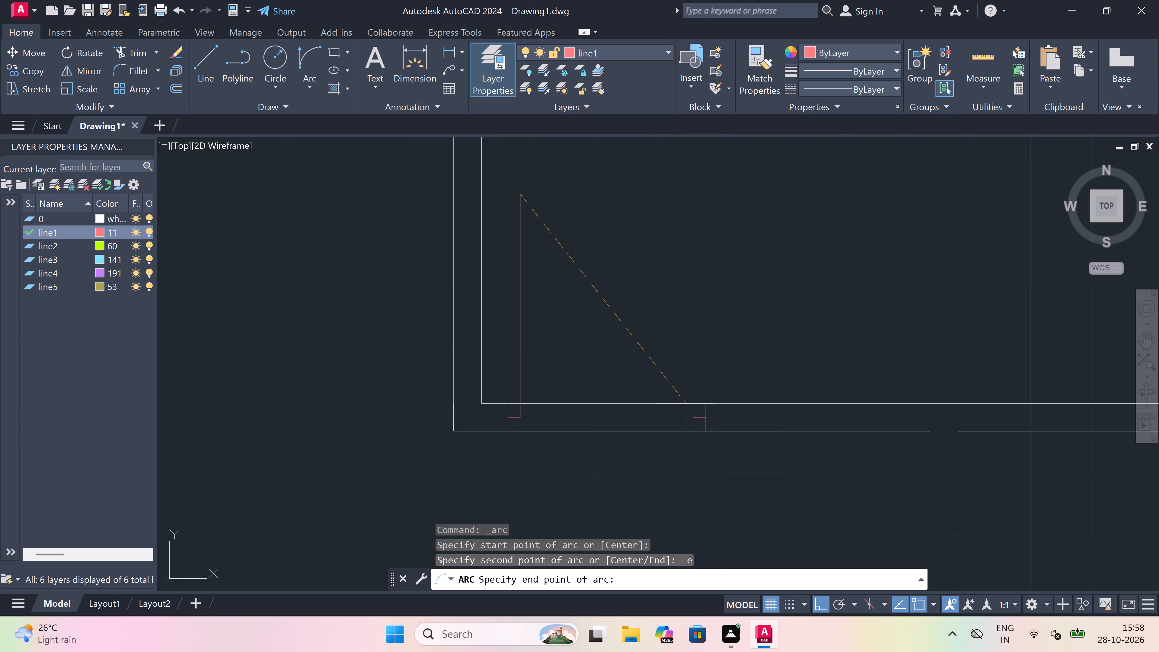
{"action": "left_click_drag", "start_coordinate": [694, 418], "coordinate": [702, 380]}
{"action": "left_click_drag", "start_coordinate": [769, 200], "coordinate": [770, 205]}
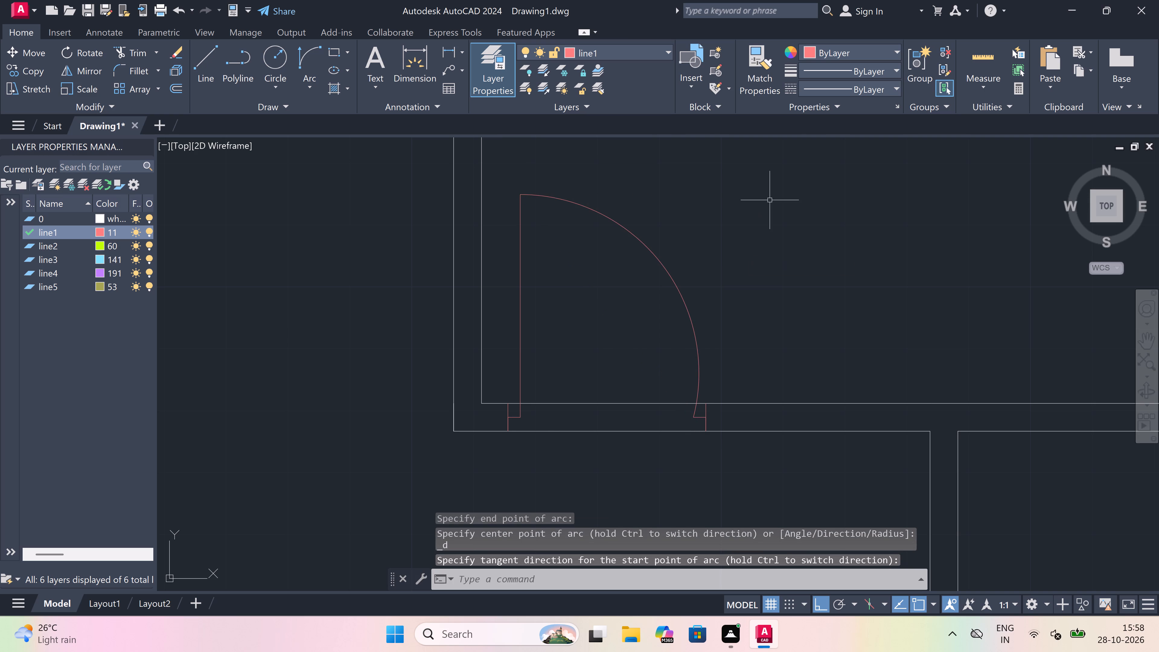
Trim both wall lines inside the new door opening in the room's bottom wall.
{"action": "type", "text": "tr"}
{"action": "key", "text": "space"}
{"action": "scroll", "coordinate": [571, 312], "scroll_direction": "down", "scroll_amount": 2}
{"action": "left_click", "coordinate": [573, 322]}
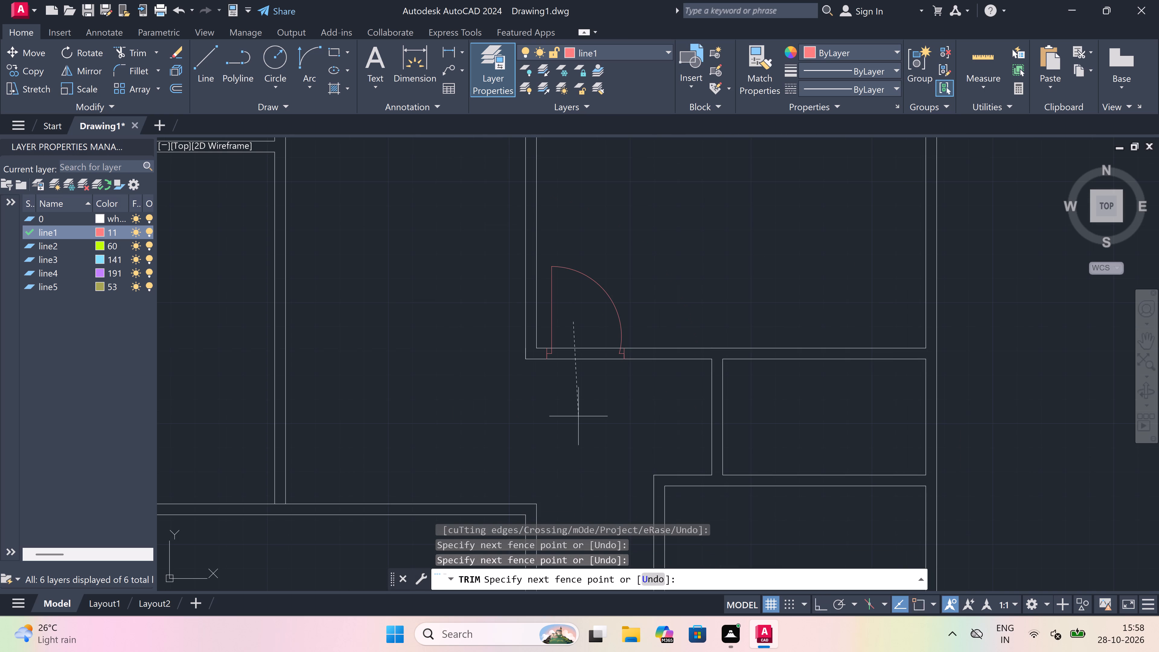
{"action": "left_click", "coordinate": [578, 416]}
{"action": "key", "text": "Escape"}
Draw a door line across the left wall of the small room below, near its top, going 2" down from mid-wall and 2' right.
{"action": "type", "text": "l"}
{"action": "key", "text": "space"}
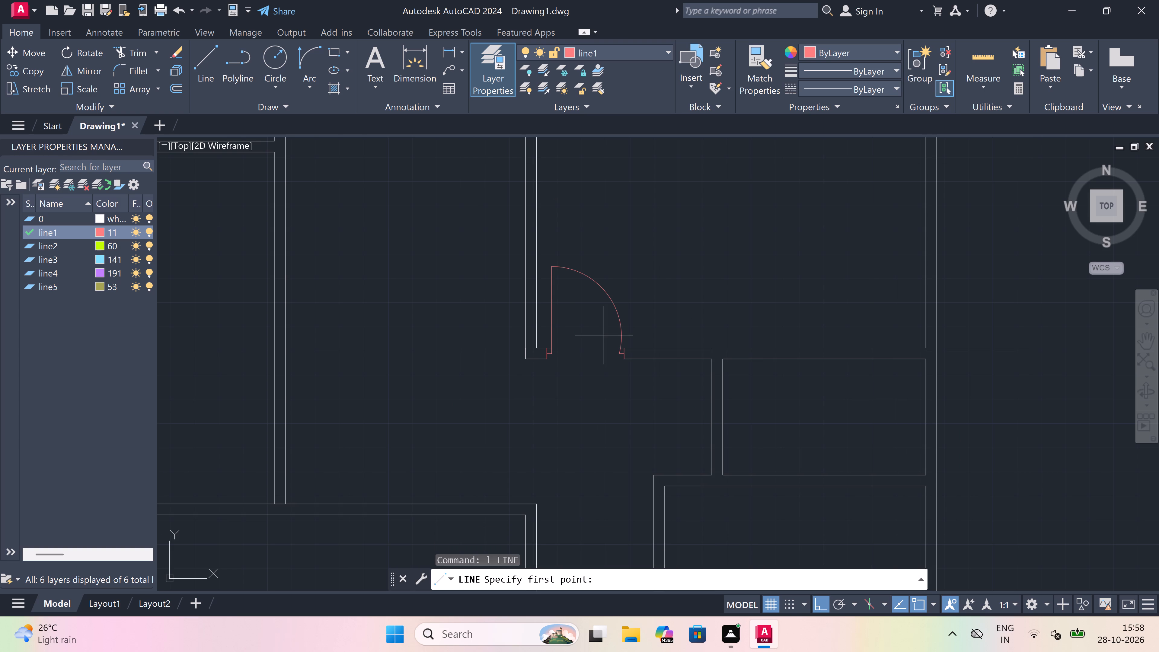
{"action": "scroll", "coordinate": [604, 335], "scroll_direction": "down", "scroll_amount": 4}
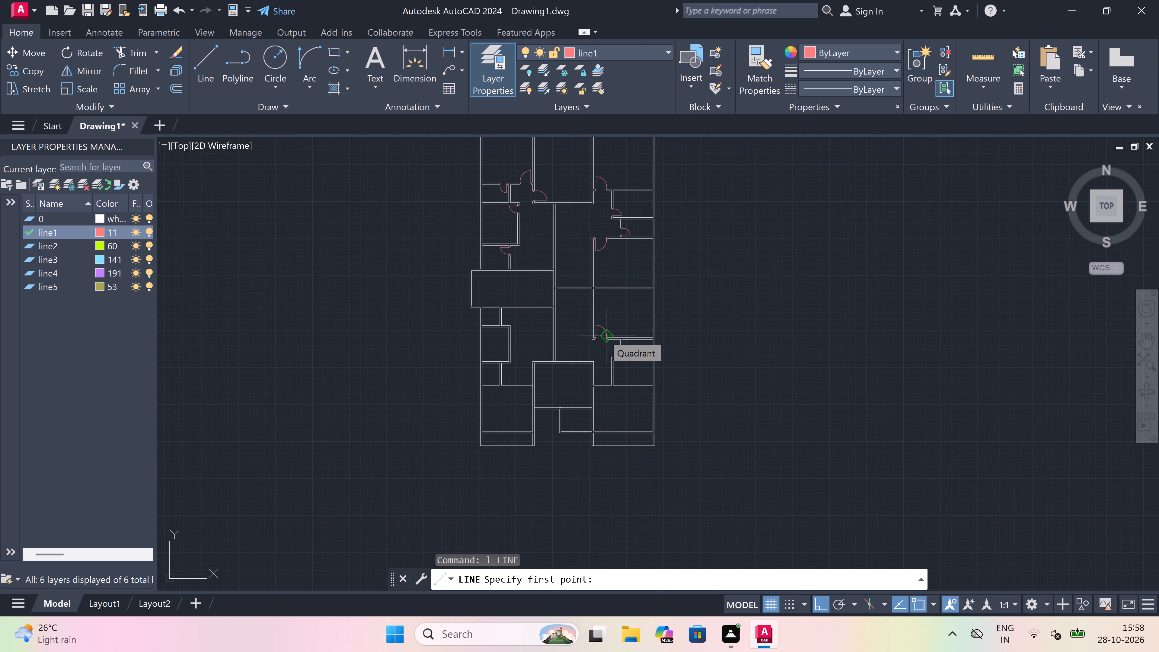
{"action": "scroll", "coordinate": [627, 336], "scroll_direction": "up", "scroll_amount": 3}
{"action": "scroll", "coordinate": [604, 356], "scroll_direction": "up", "scroll_amount": 2}
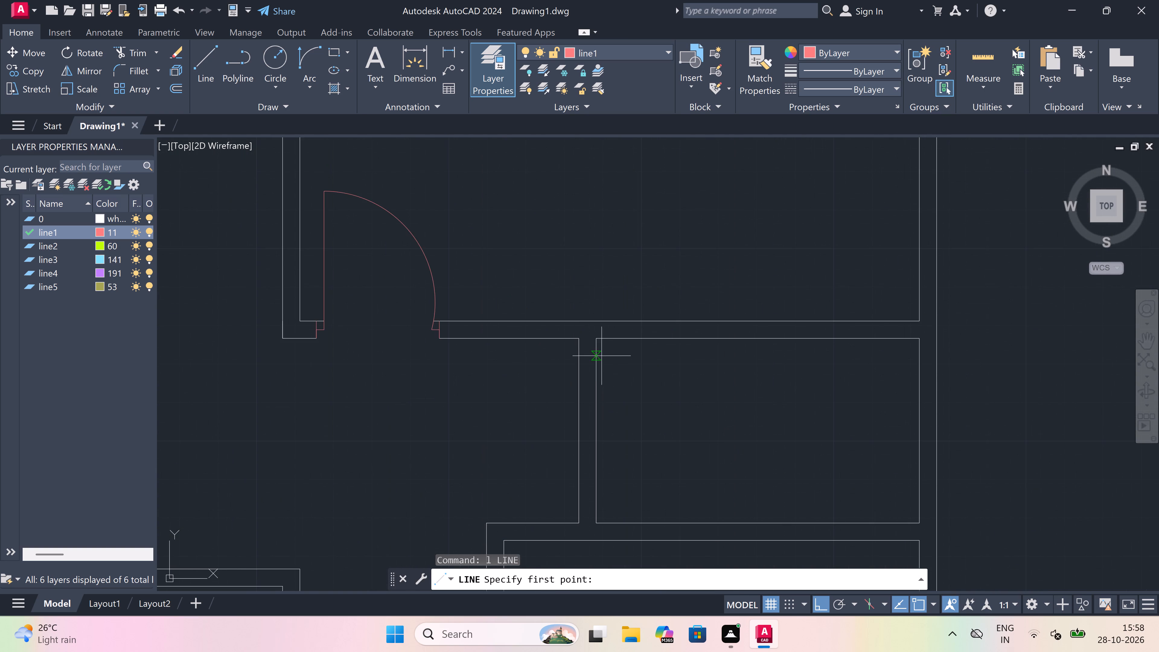
{"action": "scroll", "coordinate": [573, 357], "scroll_direction": "up", "scroll_amount": 2}
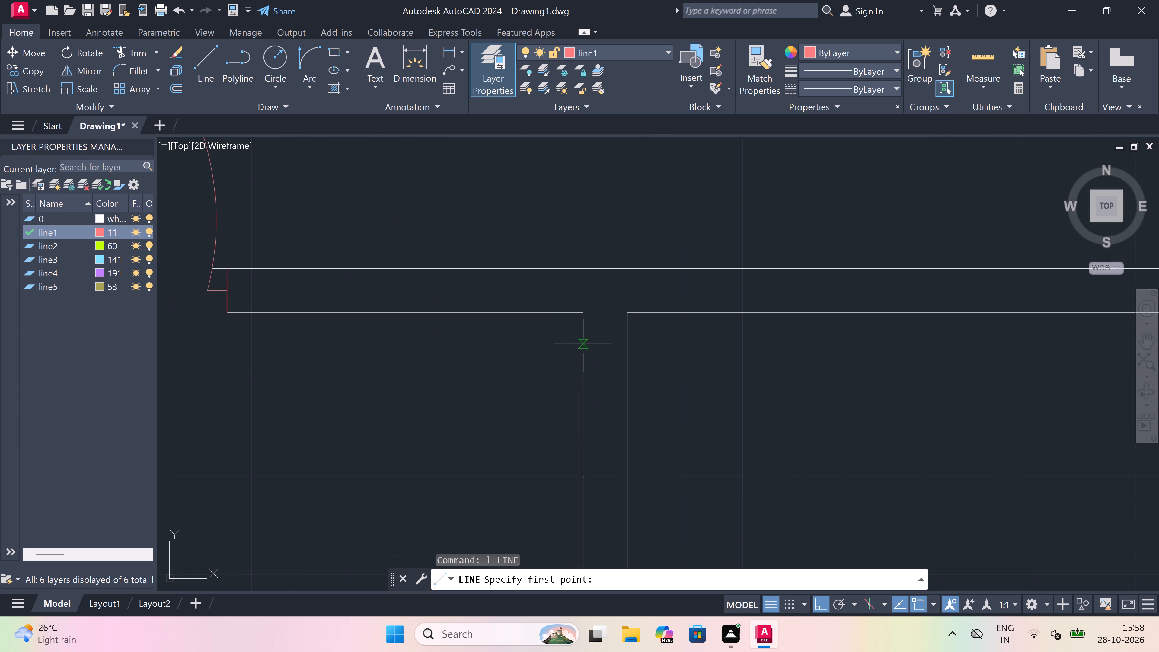
{"action": "left_click", "coordinate": [583, 344]}
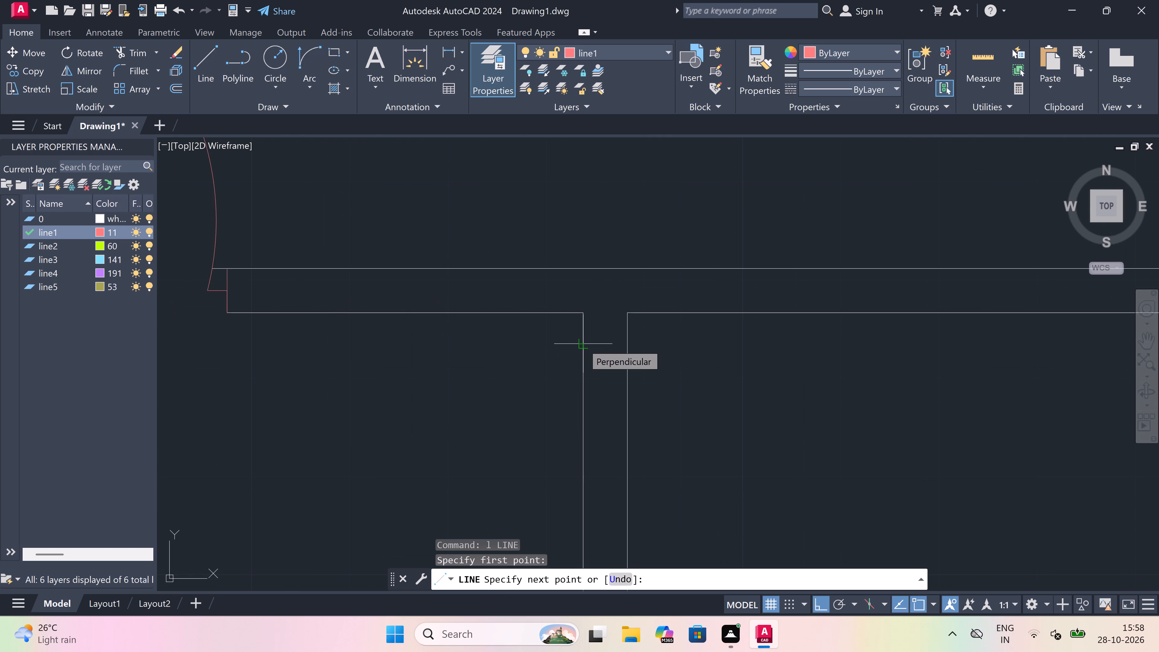
{"action": "left_click", "coordinate": [583, 344]}
{"action": "left_click", "coordinate": [630, 343]}
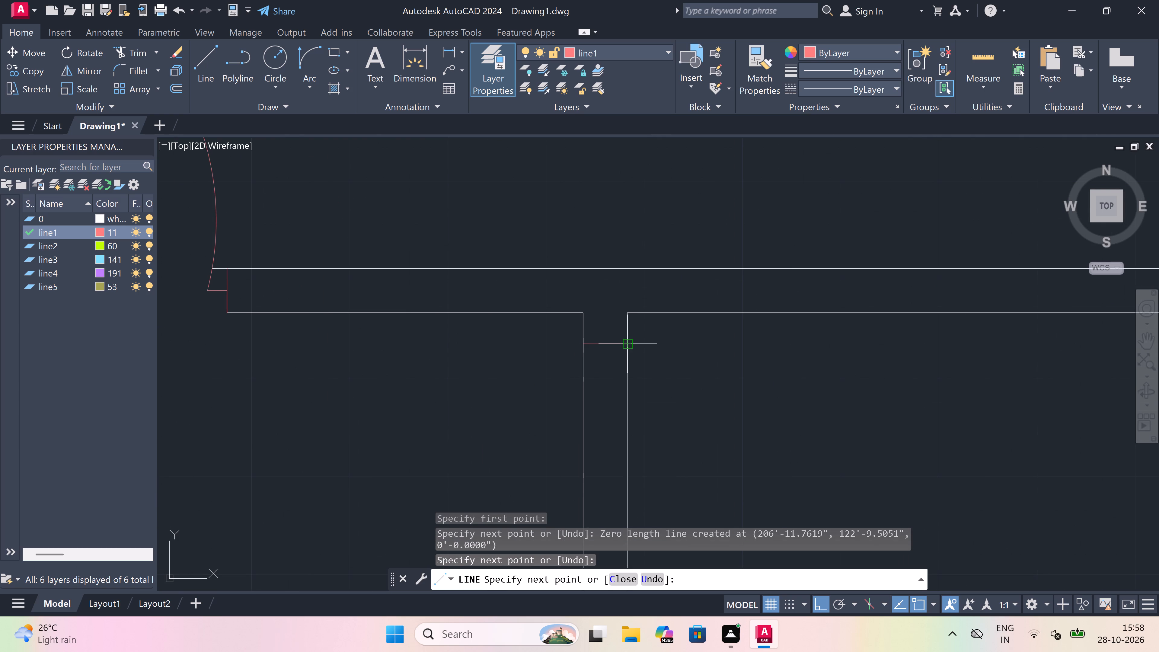
{"action": "left_click_drag", "start_coordinate": [604, 344], "coordinate": [603, 363]}
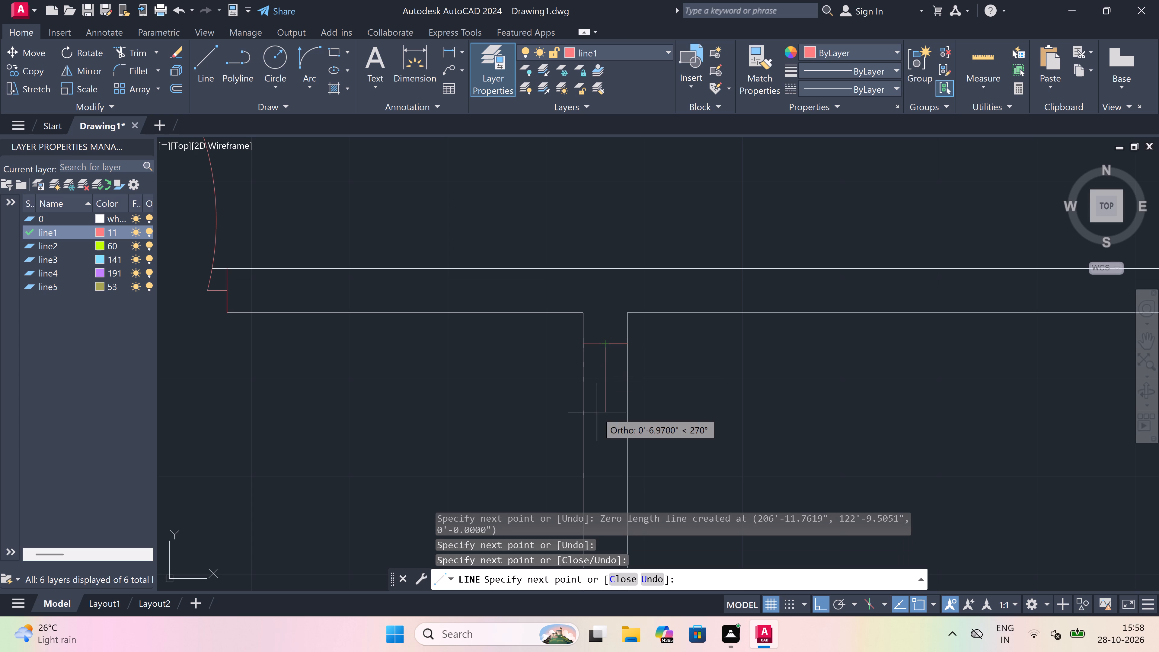
{"action": "type", "text": "2\""}
{"action": "key", "text": "space"}
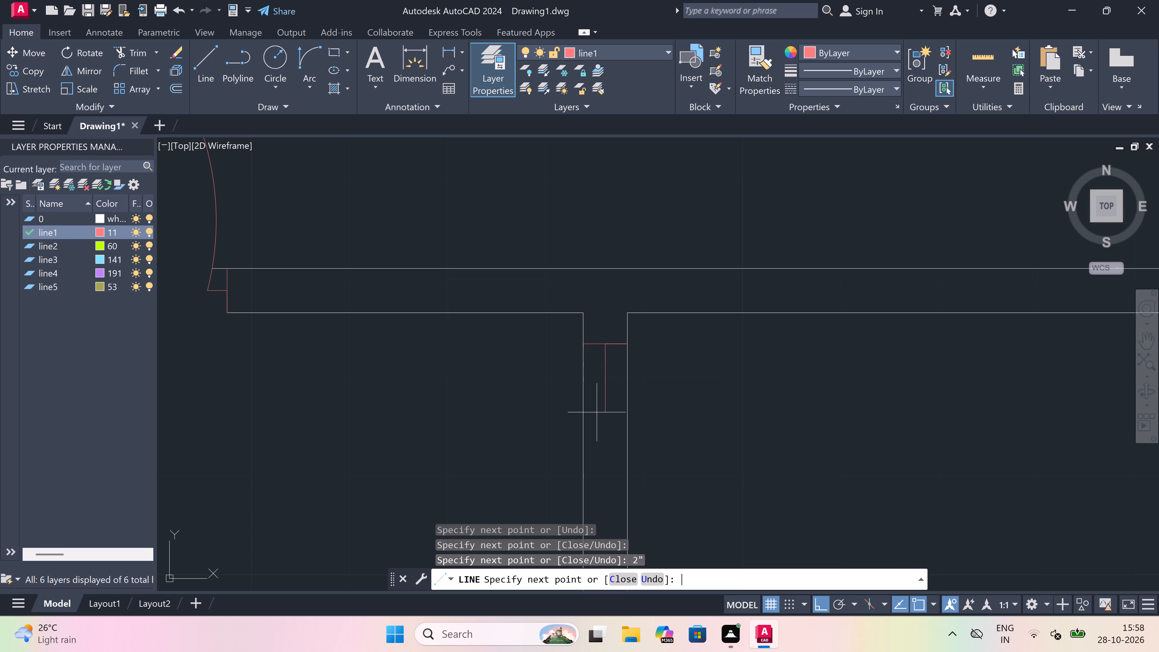
{"action": "type", "text": "2'"}
{"action": "key", "text": "space"}
{"action": "key", "text": "Escape"}
Draw the opposite jamb line across the small room's left wall, below the door line, returning to mid-wall and going 2" up.
{"action": "key", "text": "space"}
{"action": "scroll", "coordinate": [561, 292], "scroll_direction": "down", "scroll_amount": 2}
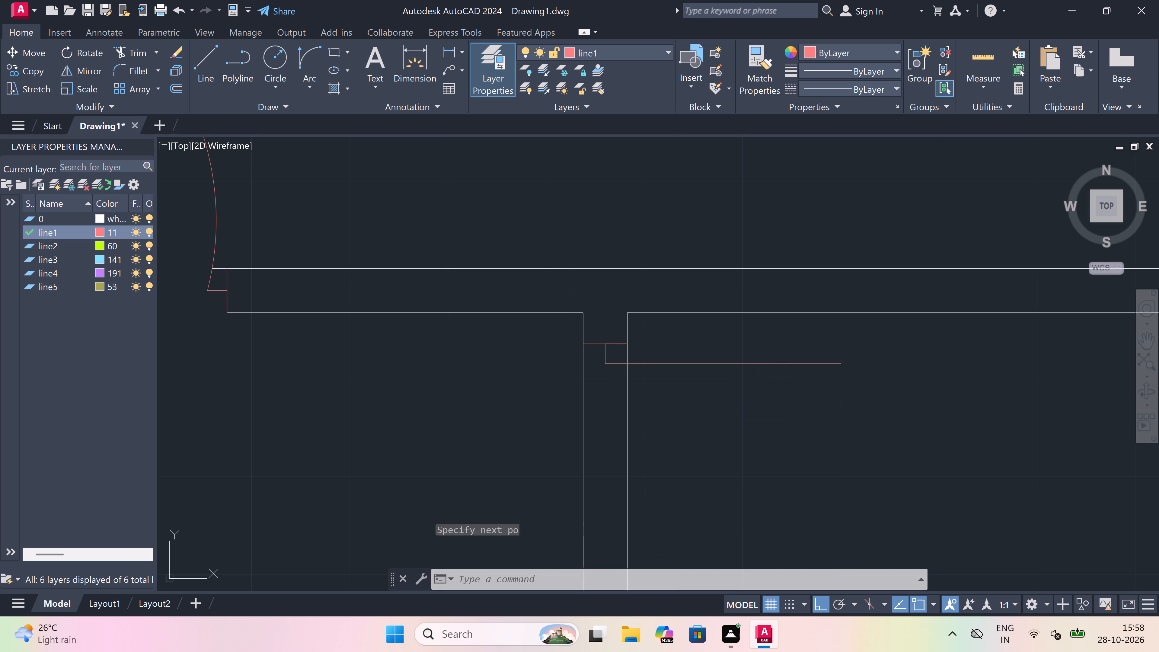
{"action": "scroll", "coordinate": [561, 292], "scroll_direction": "down", "scroll_amount": 1}
{"action": "scroll", "coordinate": [562, 328], "scroll_direction": "up", "scroll_amount": 2}
{"action": "scroll", "coordinate": [567, 346], "scroll_direction": "down", "scroll_amount": 1}
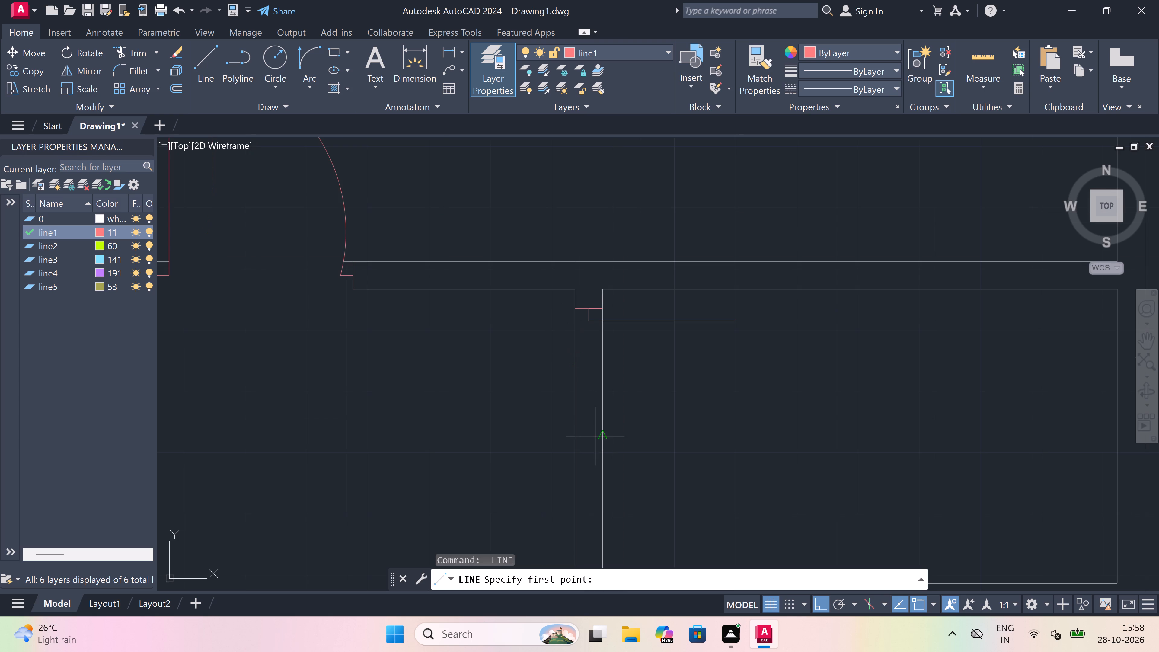
{"action": "left_click", "coordinate": [575, 448]}
{"action": "key", "text": "Escape"}
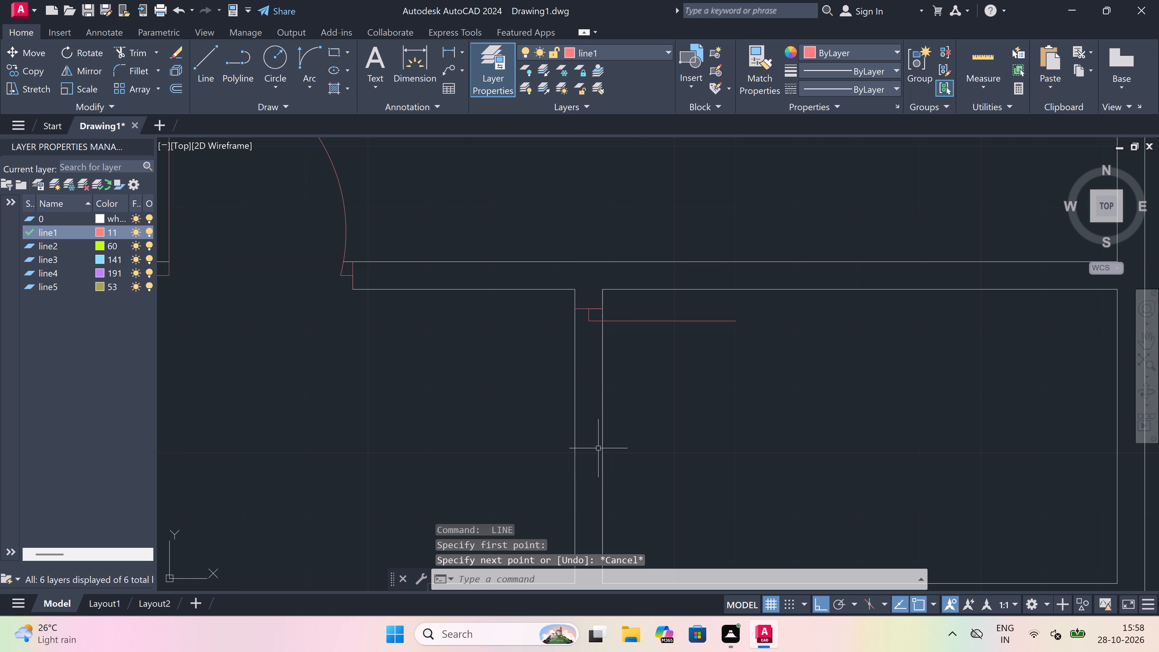
{"action": "scroll", "coordinate": [598, 448], "scroll_direction": "up", "scroll_amount": 1}
{"action": "key", "text": "space"}
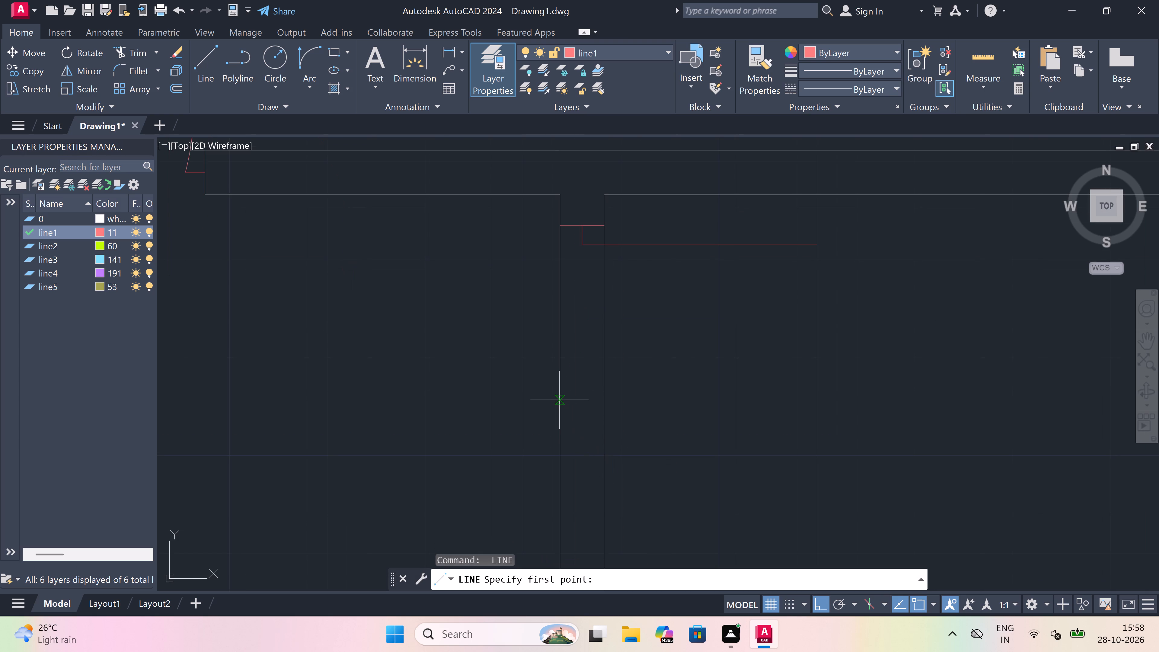
{"action": "left_click", "coordinate": [559, 400]}
{"action": "left_click", "coordinate": [602, 406]}
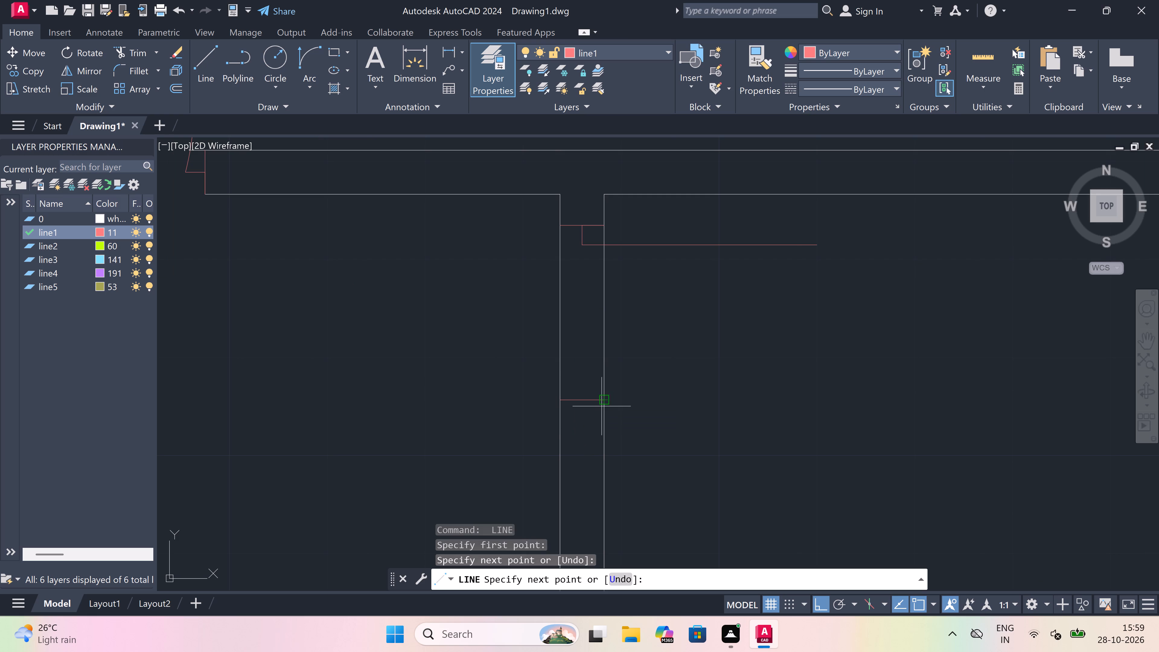
{"action": "left_click_drag", "start_coordinate": [579, 403], "coordinate": [585, 384]}
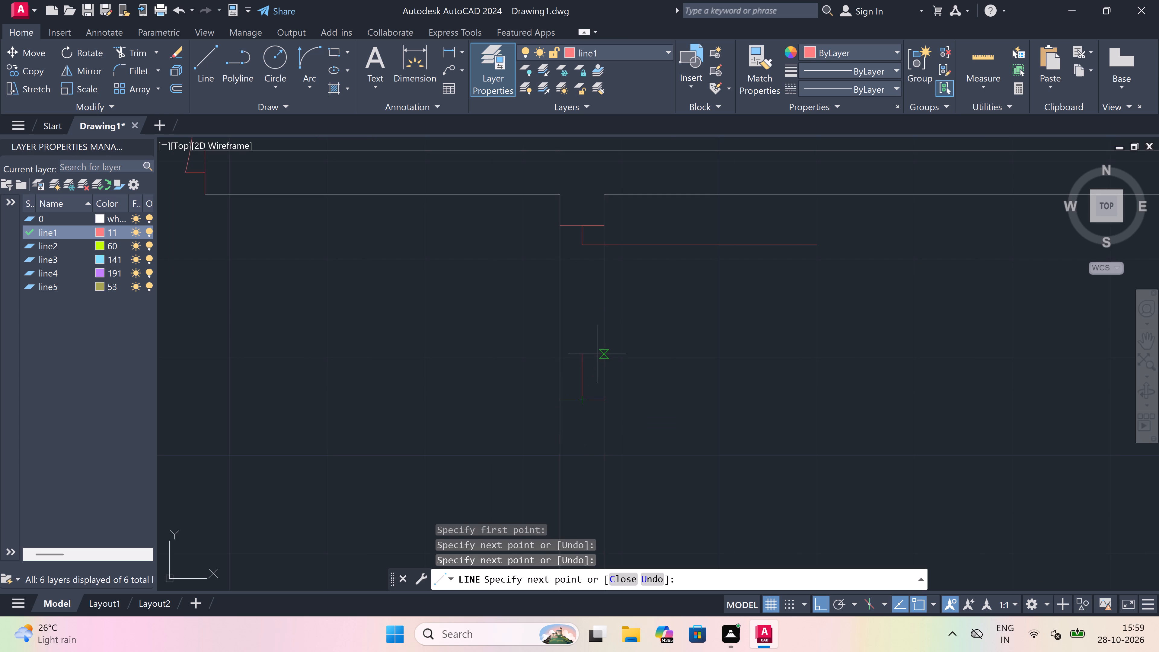
{"action": "type", "text": "2\""}
{"action": "key", "text": "space"}
{"action": "key", "text": "Escape"}
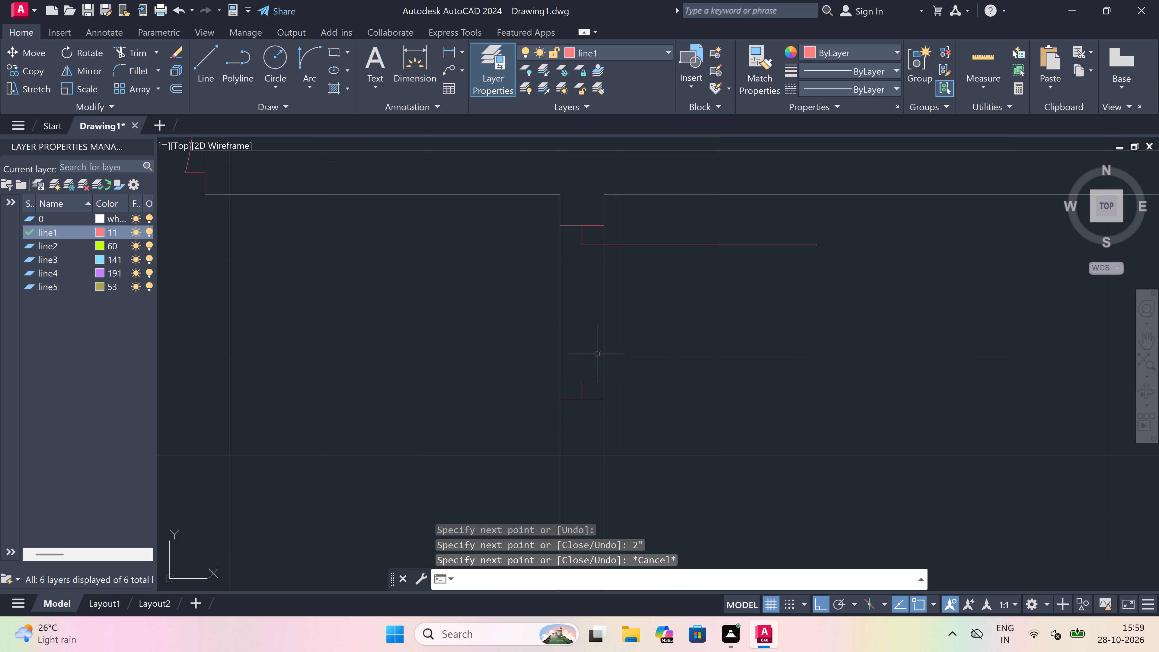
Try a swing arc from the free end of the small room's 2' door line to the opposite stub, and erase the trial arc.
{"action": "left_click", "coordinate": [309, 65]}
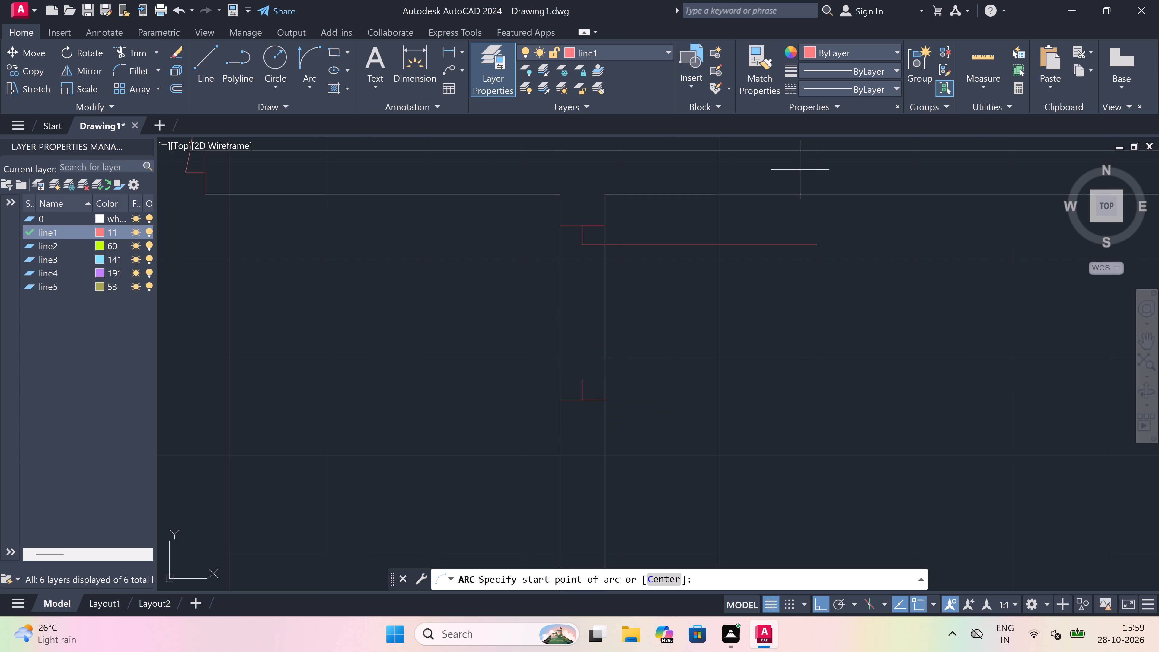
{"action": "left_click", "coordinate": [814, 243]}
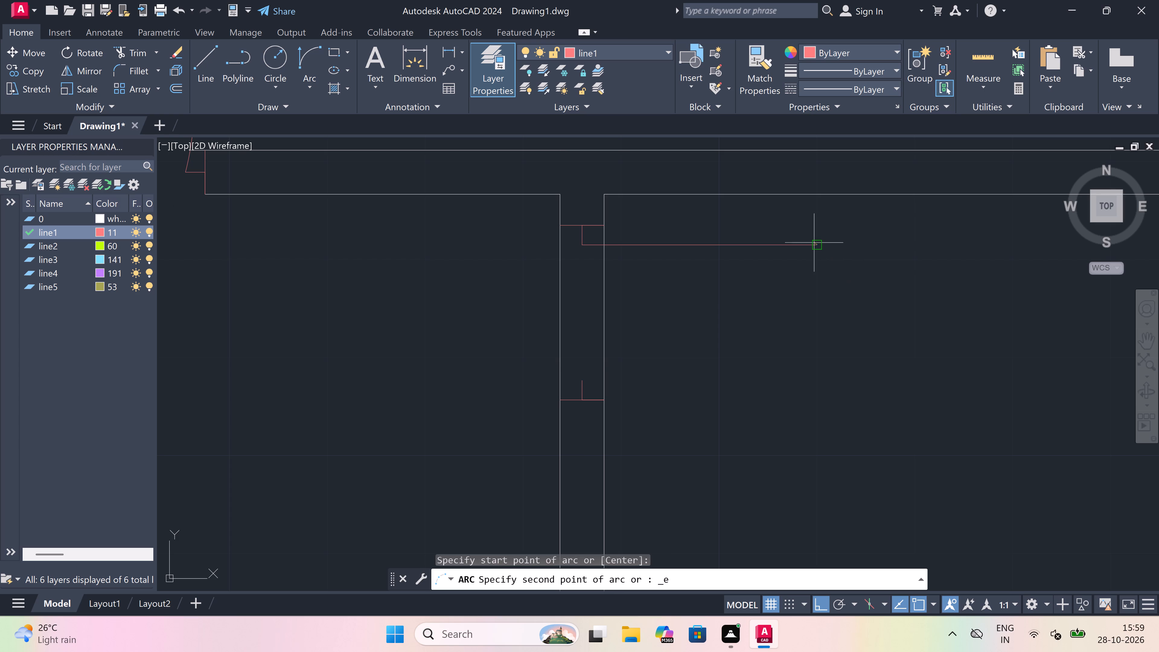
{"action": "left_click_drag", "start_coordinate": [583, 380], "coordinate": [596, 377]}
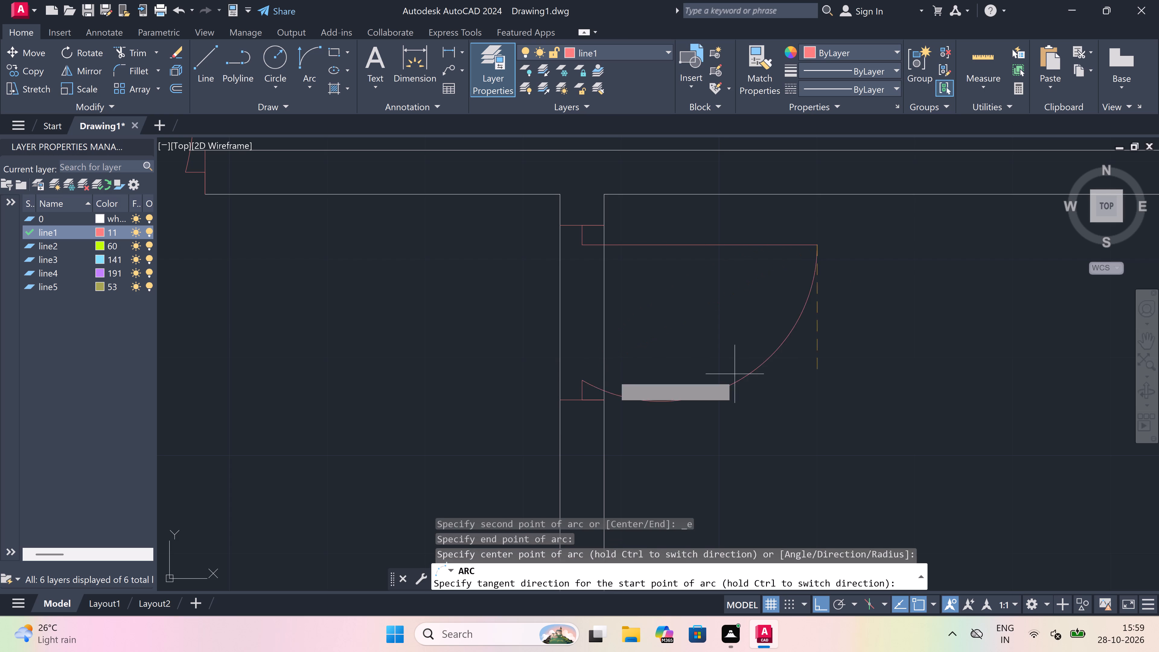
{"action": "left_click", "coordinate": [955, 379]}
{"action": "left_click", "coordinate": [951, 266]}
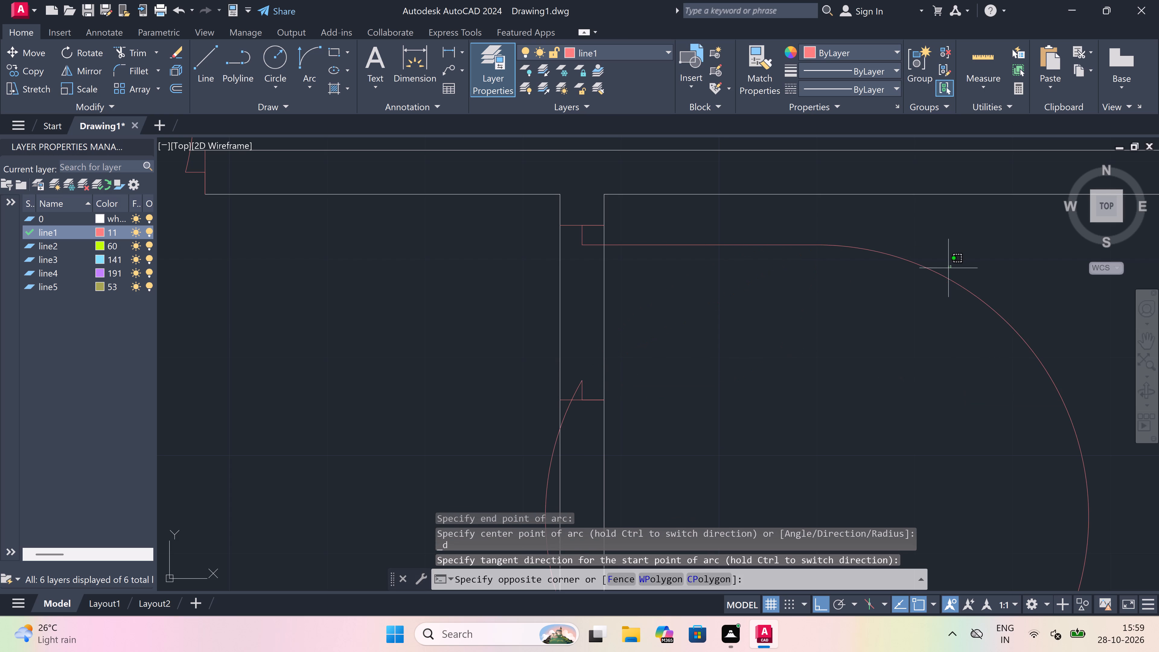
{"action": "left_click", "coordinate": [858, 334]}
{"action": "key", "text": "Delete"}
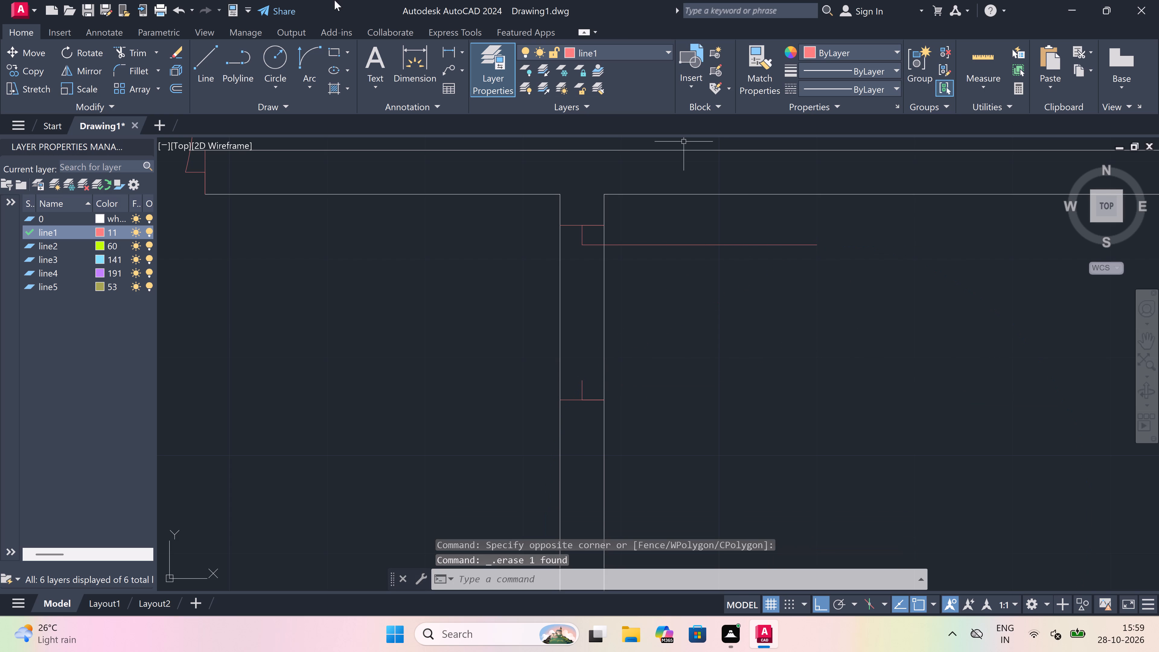
Draw the door swing arc from the free end of the small room's 2' door line to the end of the opposite 2" stub.
{"action": "left_click", "coordinate": [309, 63]}
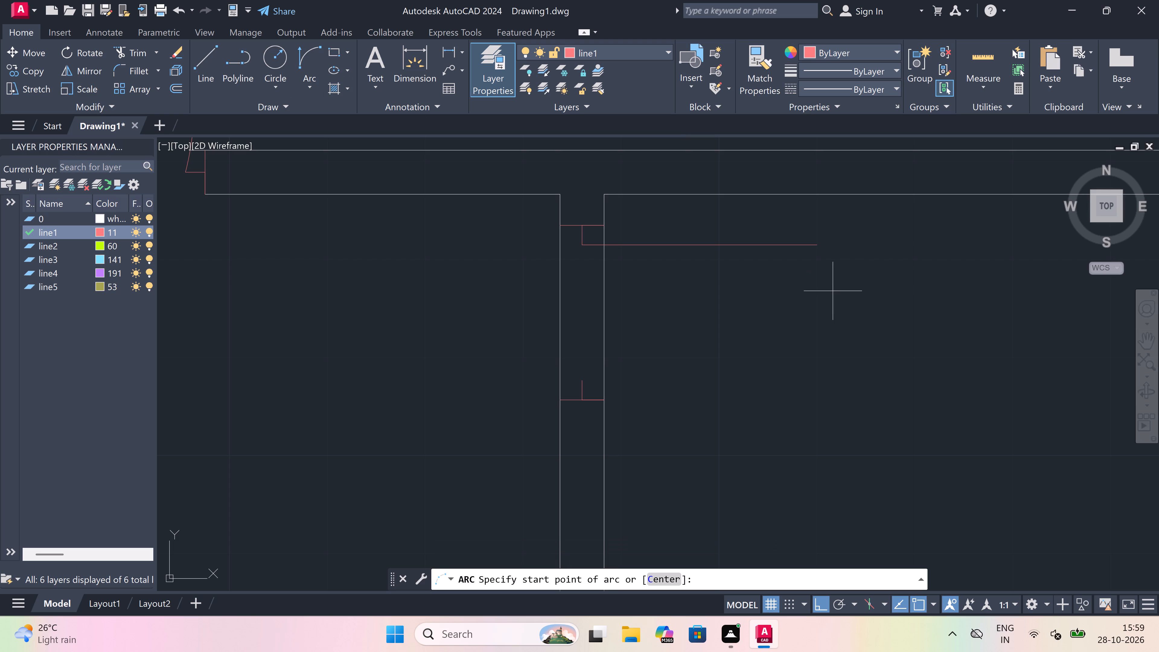
{"action": "left_click", "coordinate": [819, 249]}
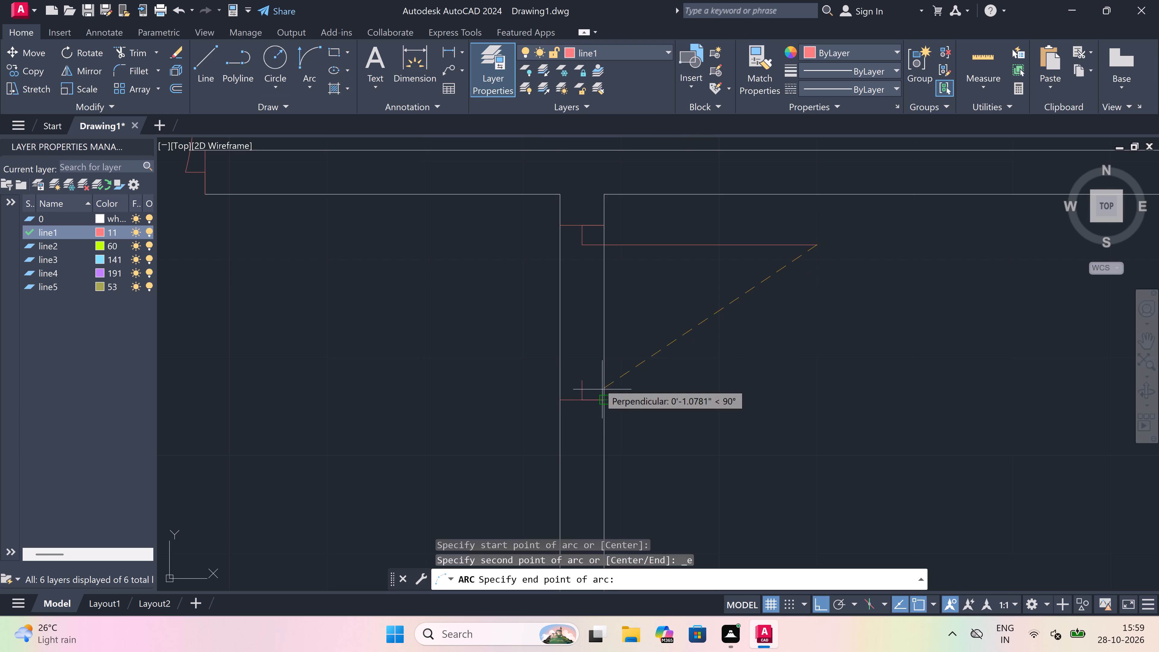
{"action": "left_click", "coordinate": [584, 379]}
{"action": "left_click", "coordinate": [756, 355]}
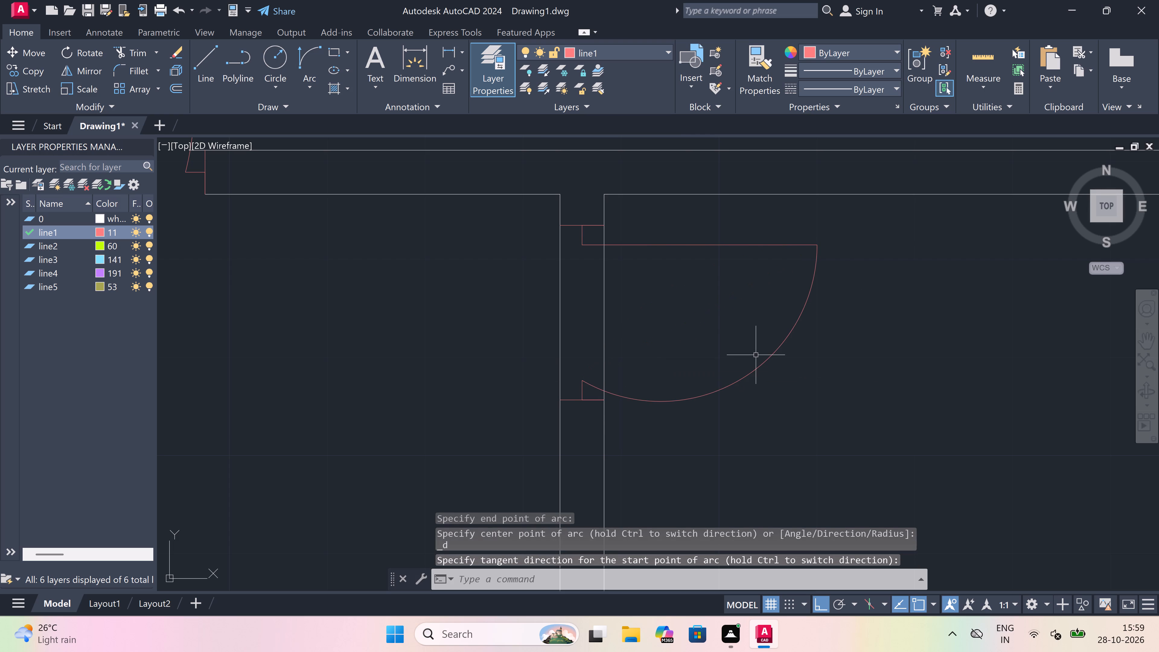
Trim both wall lines inside the new door opening in the small room's left wall.
{"action": "key", "text": "t"}
{"action": "key", "text": "r"}
{"action": "key", "text": "space"}
{"action": "left_click", "coordinate": [688, 318]}
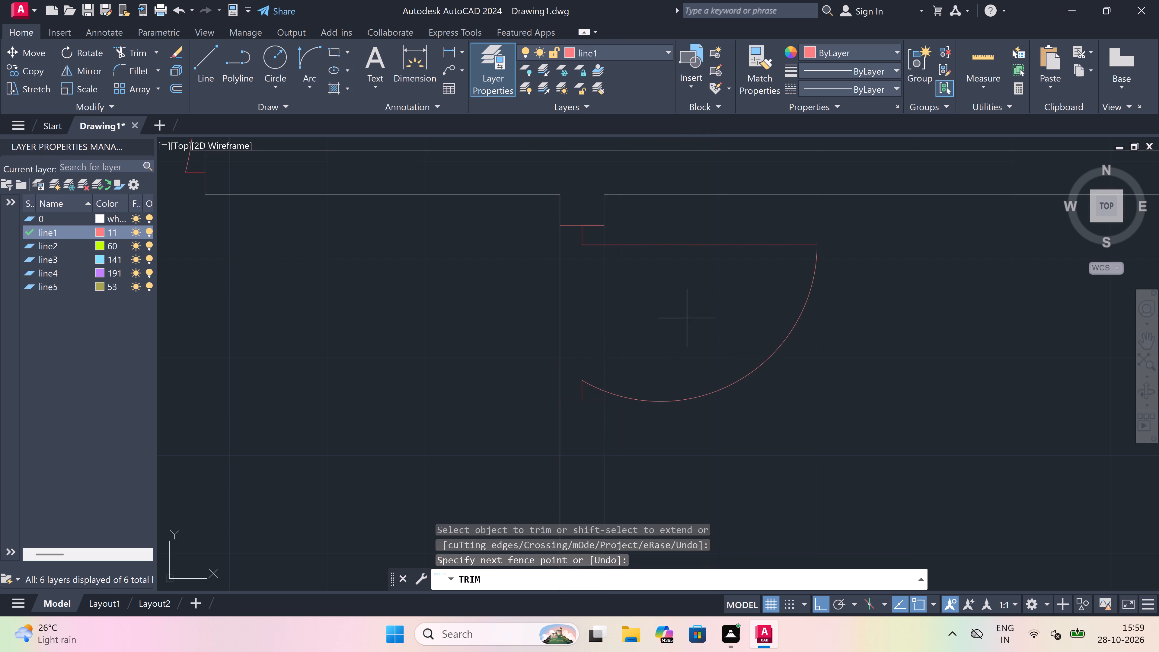
{"action": "left_click", "coordinate": [518, 333]}
{"action": "key", "text": "Escape"}
Draw a door line across the left wall of the next room below, near its top, going 2" down from mid-wall and 2' right.
{"action": "scroll", "coordinate": [572, 313], "scroll_direction": "down", "scroll_amount": 4}
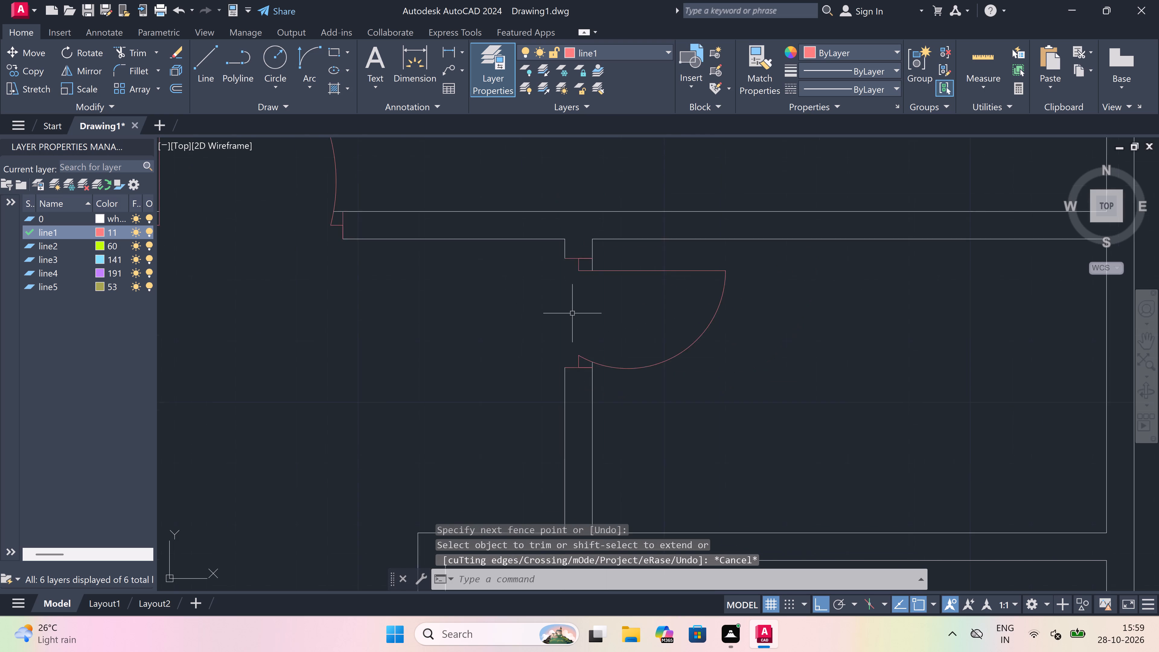
{"action": "scroll", "coordinate": [572, 313], "scroll_direction": "down", "scroll_amount": 2}
{"action": "type", "text": "l"}
{"action": "key", "text": "space"}
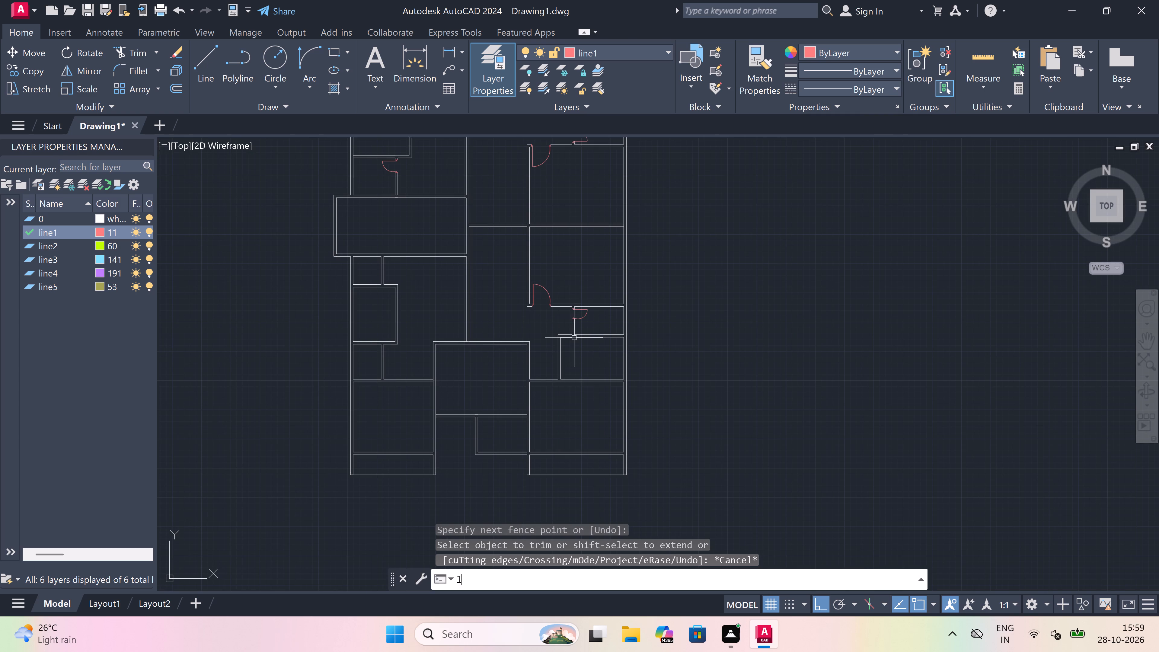
{"action": "scroll", "coordinate": [557, 340], "scroll_direction": "up", "scroll_amount": 3}
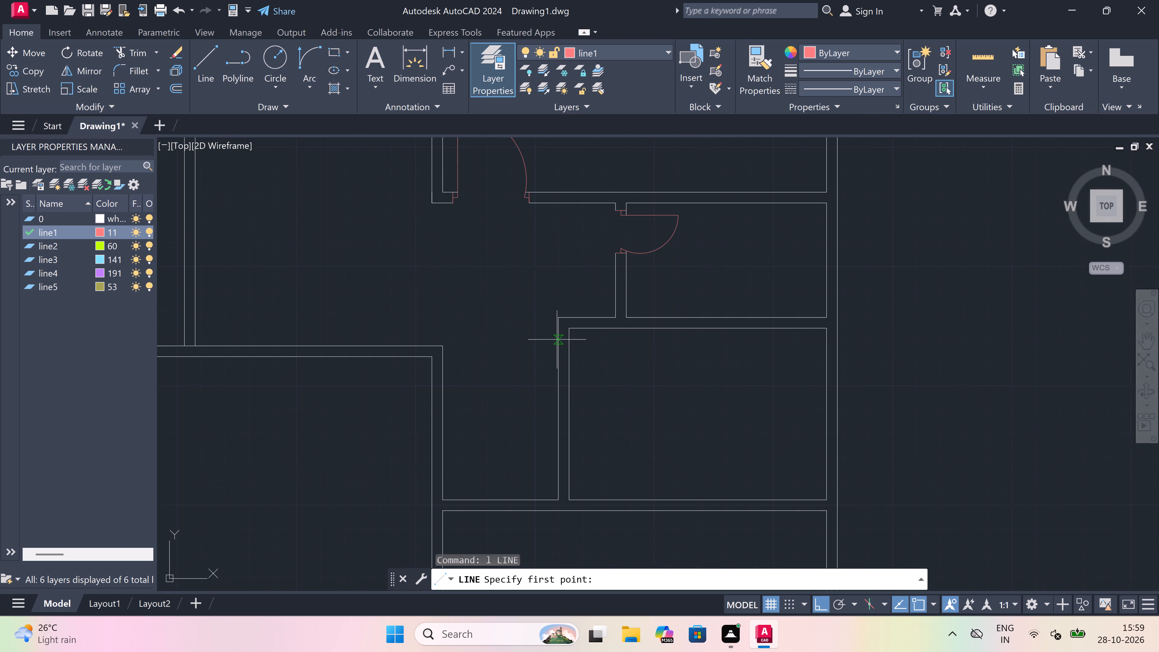
{"action": "scroll", "coordinate": [557, 336], "scroll_direction": "up", "scroll_amount": 2}
{"action": "left_click", "coordinate": [559, 328]}
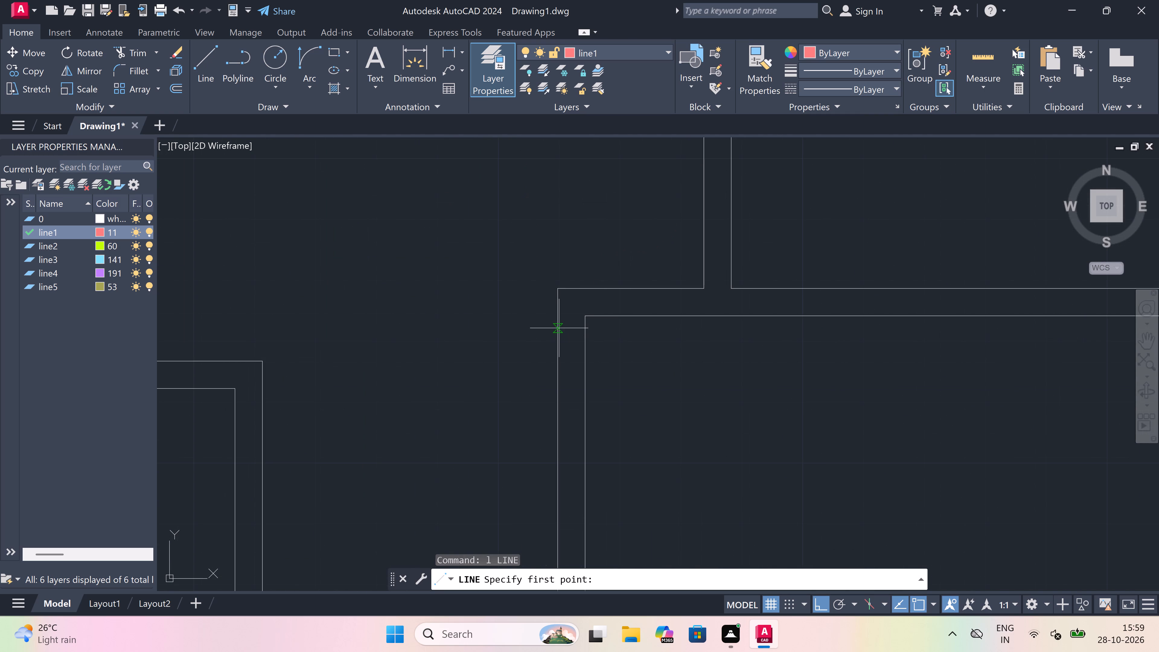
{"action": "left_click", "coordinate": [587, 330]}
{"action": "scroll", "coordinate": [577, 329], "scroll_direction": "up", "scroll_amount": 2}
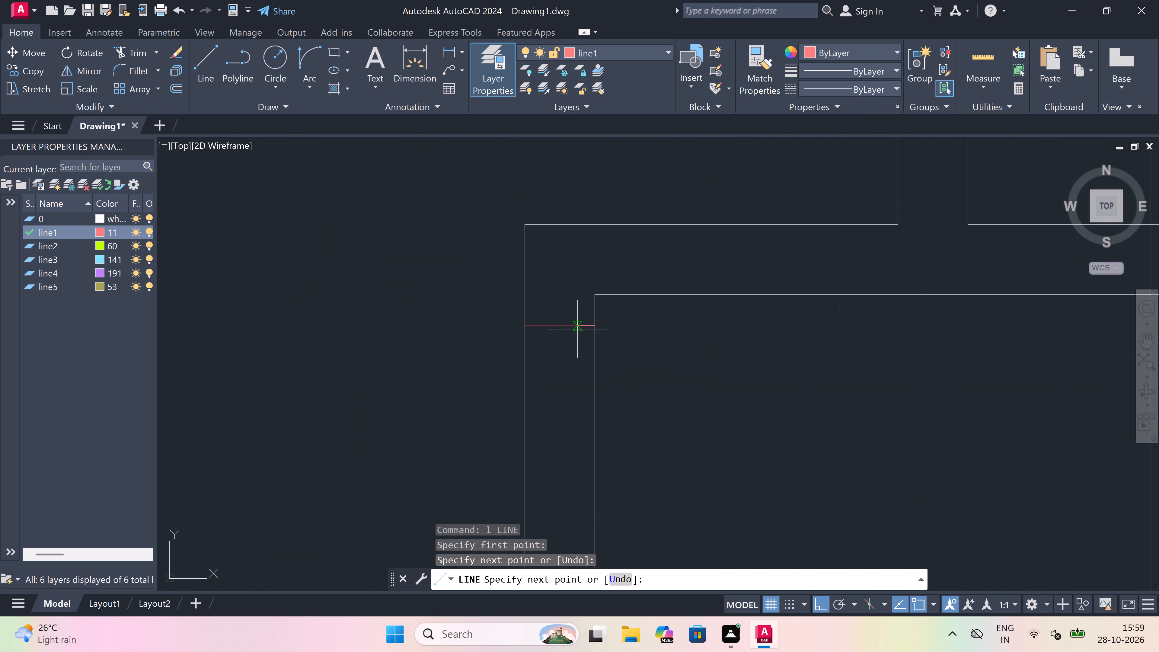
{"action": "left_click", "coordinate": [561, 319]}
{"action": "type", "text": "2\""}
{"action": "key", "text": "space"}
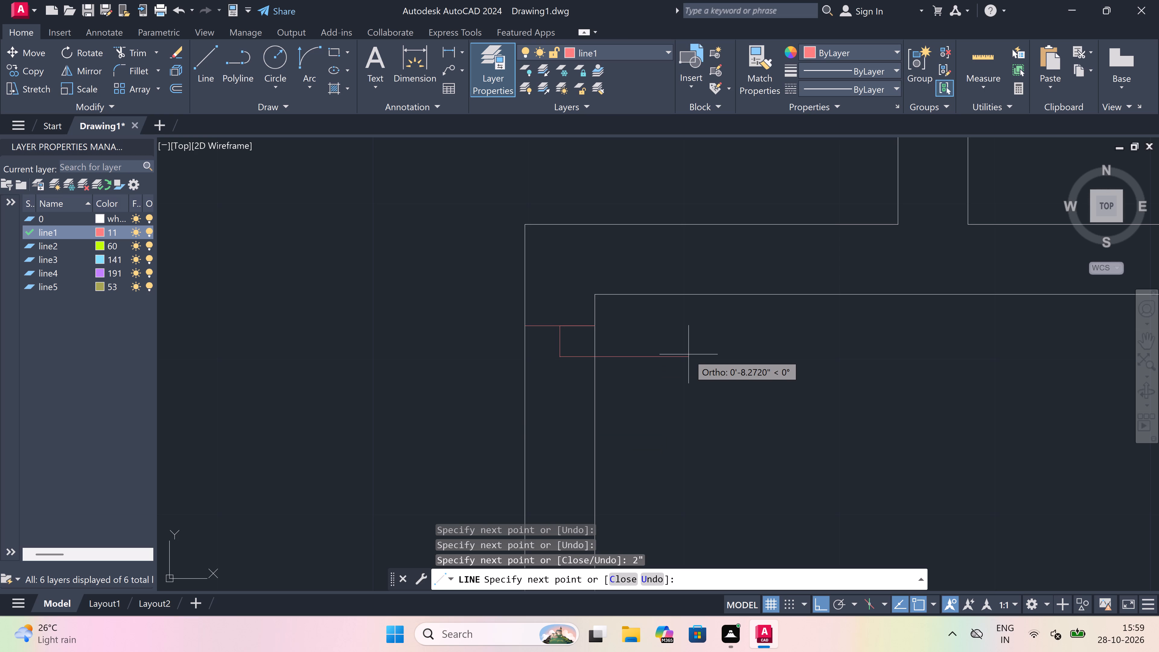
{"action": "key", "text": "2"}
{"action": "type", "text": "'"}
{"action": "key", "text": "space"}
{"action": "key", "text": "Escape"}
Draw the opposite jamb line across that room's left wall, below the door line, returning to mid-wall and going 2" up.
{"action": "key", "text": "space"}
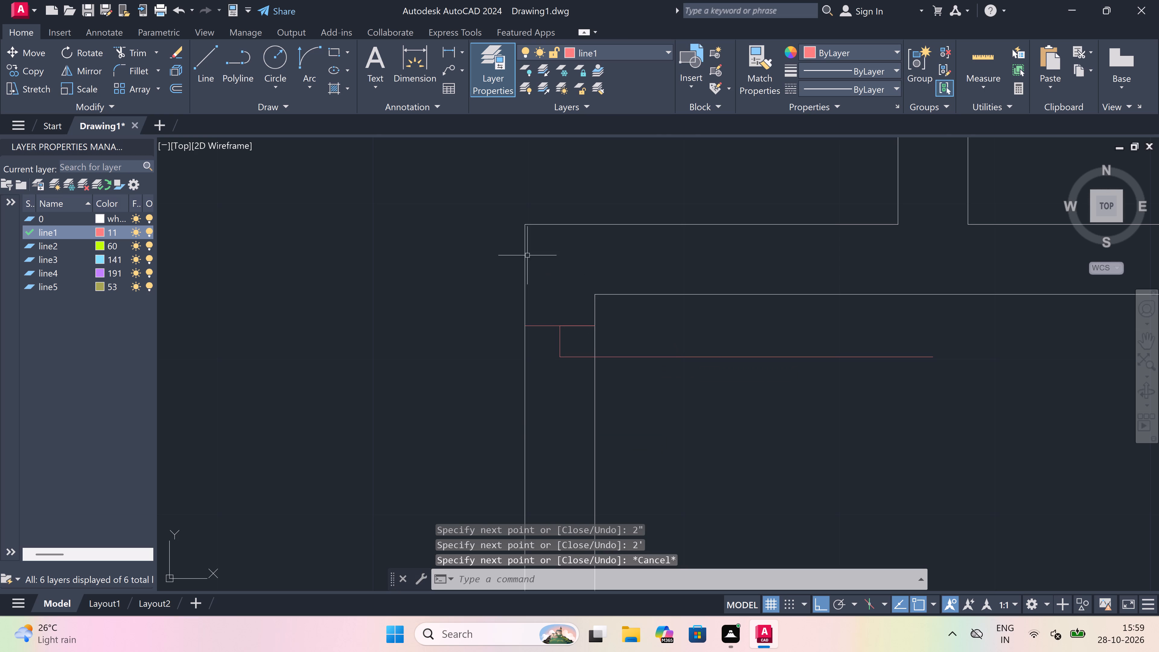
{"action": "scroll", "coordinate": [515, 247], "scroll_direction": "down", "scroll_amount": 5}
{"action": "scroll", "coordinate": [509, 286], "scroll_direction": "up", "scroll_amount": 2}
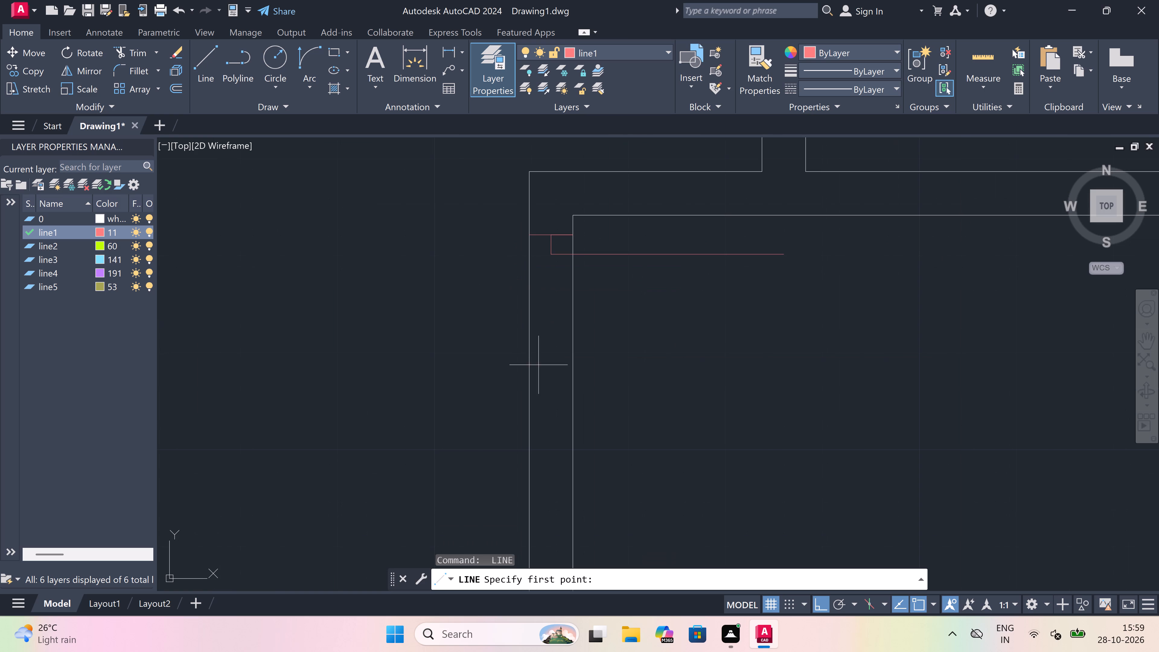
{"action": "left_click_drag", "start_coordinate": [531, 419], "coordinate": [535, 421]}
{"action": "left_click", "coordinate": [572, 418]}
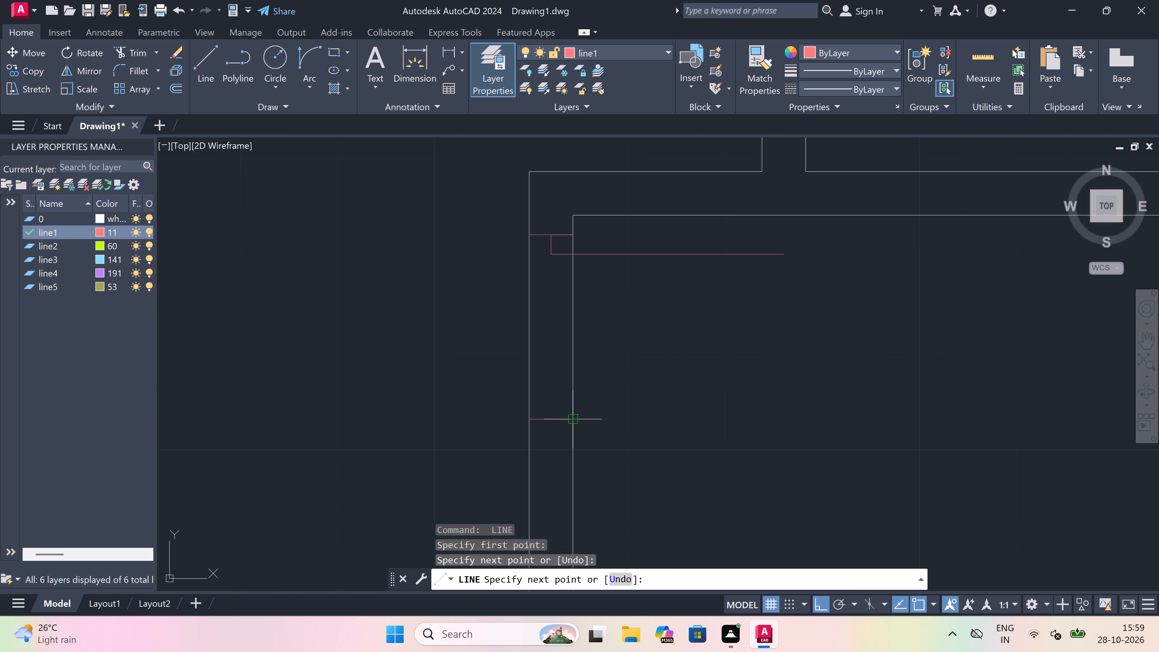
{"action": "left_click_drag", "start_coordinate": [557, 423], "coordinate": [557, 416]}
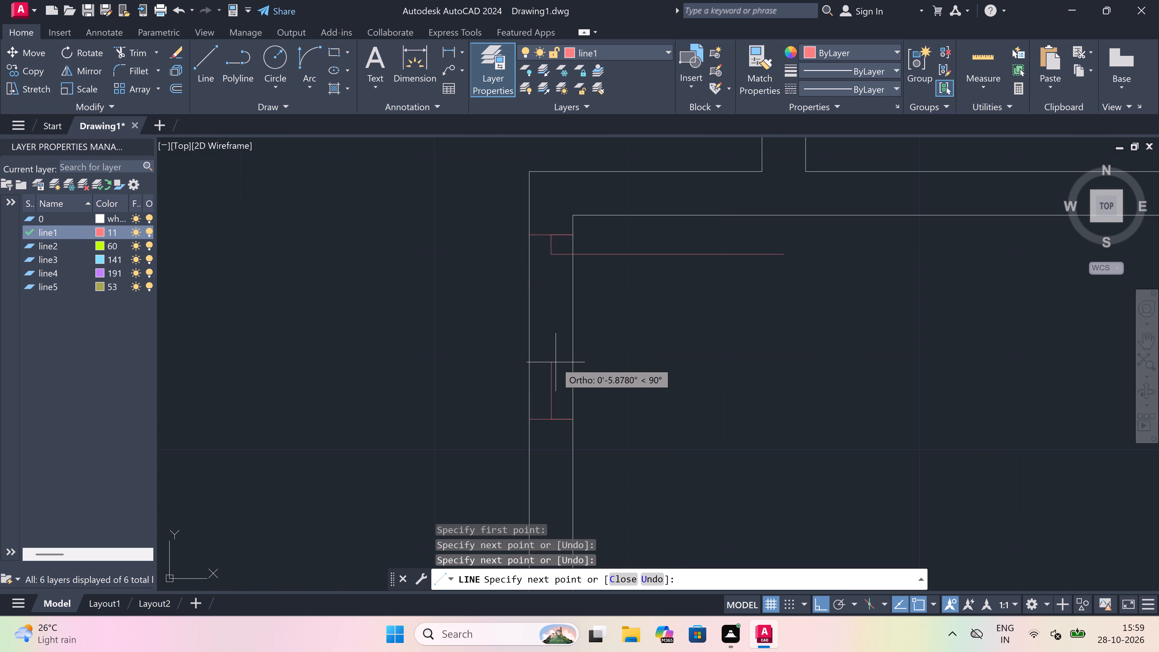
{"action": "type", "text": "2\""}
{"action": "key", "text": "space"}
{"action": "key", "text": "Escape"}
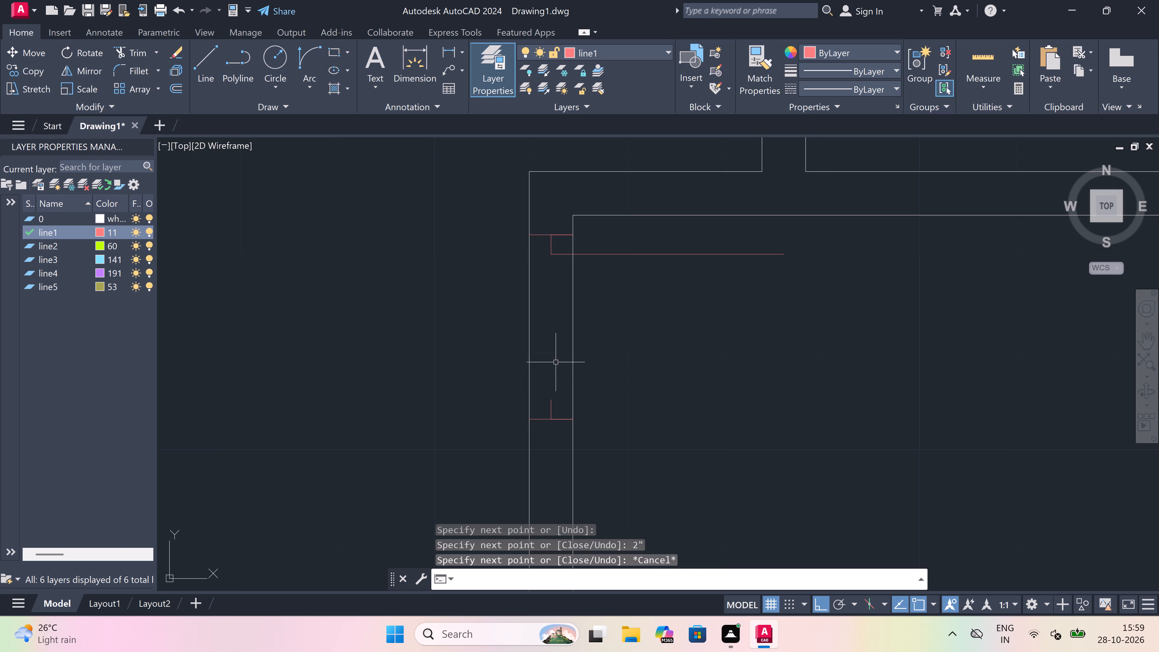
Draw the door swing arc from the free end of the new 2' door line to the end of the opposite 2" stub.
{"action": "left_click", "coordinate": [308, 60]}
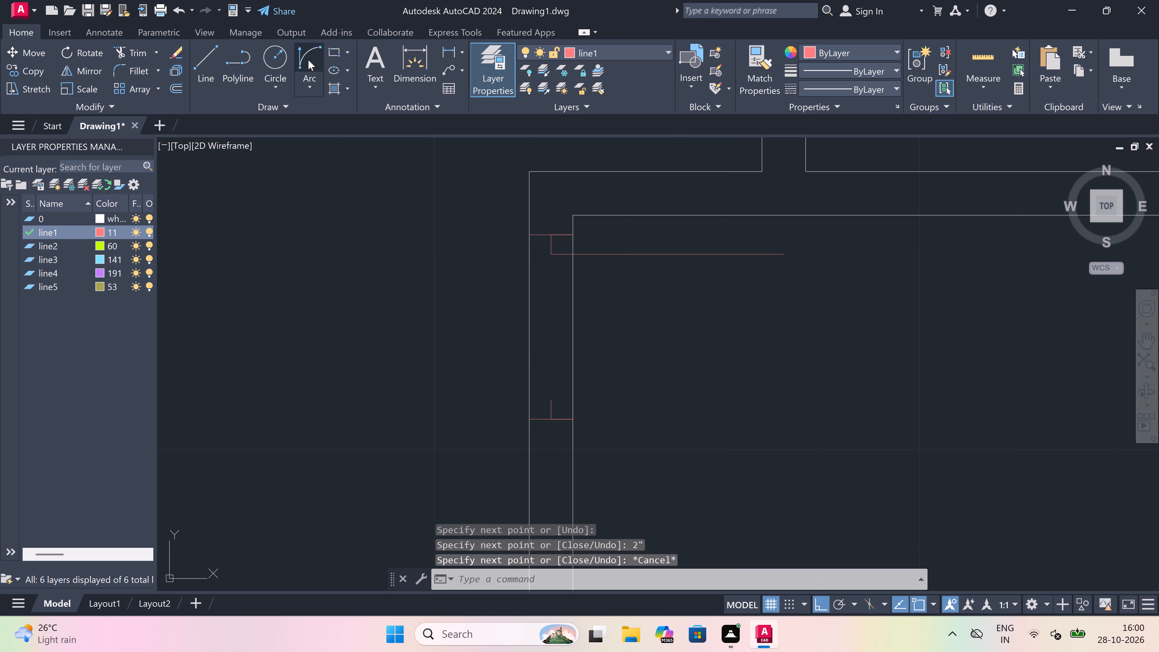
{"action": "left_click_drag", "start_coordinate": [784, 256], "coordinate": [774, 281]}
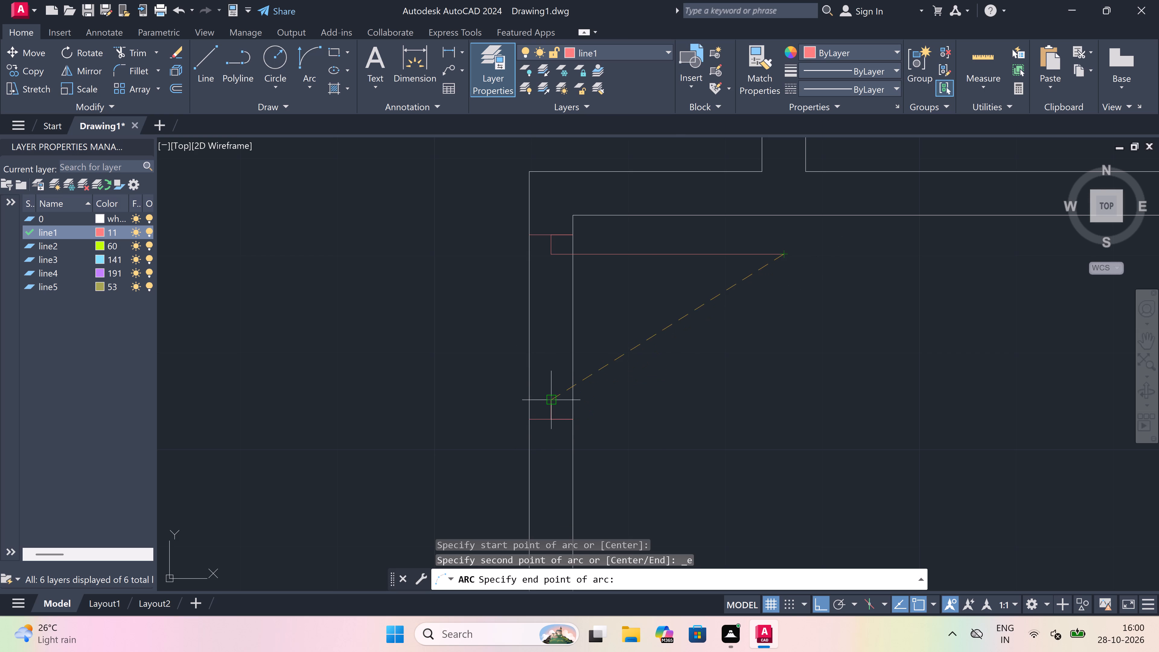
{"action": "left_click_drag", "start_coordinate": [549, 398], "coordinate": [561, 398]}
{"action": "left_click", "coordinate": [793, 395]}
Trim both wall lines inside the new door opening in that room's left wall.
{"action": "key", "text": "t"}
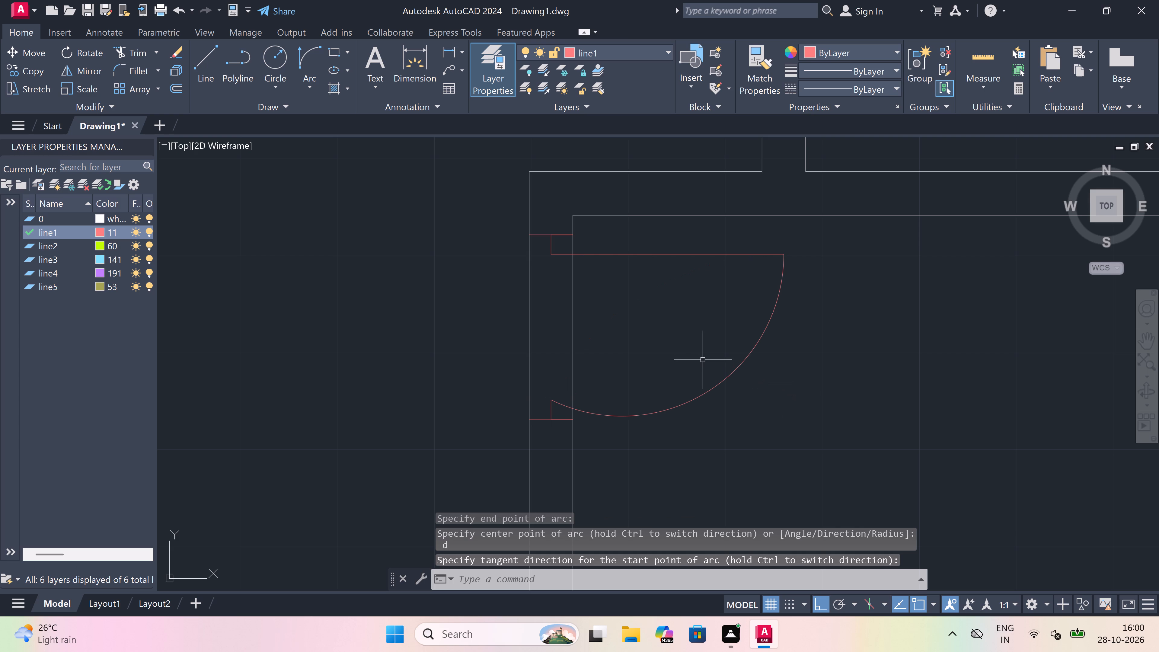
{"action": "key", "text": "r"}
{"action": "key", "text": "space"}
{"action": "left_click_drag", "start_coordinate": [678, 318], "coordinate": [646, 317]}
{"action": "left_click_drag", "start_coordinate": [434, 321], "coordinate": [442, 319]}
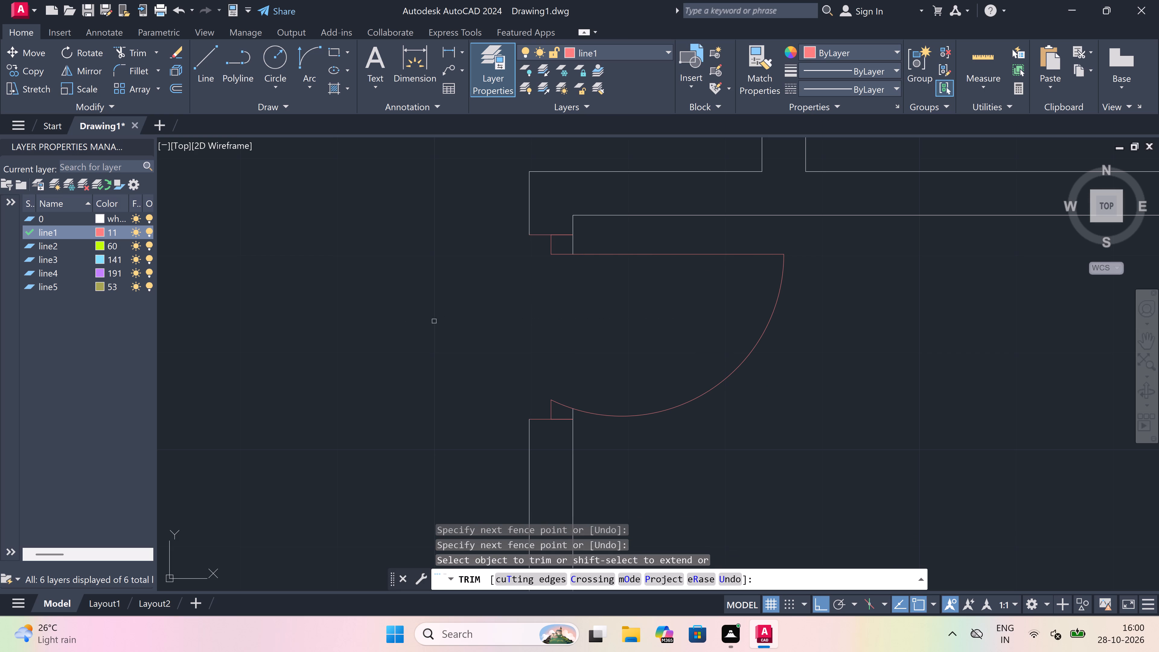
{"action": "key", "text": "Escape"}
Draw a door line across the lower-right room's top wall, near its left corner, going 2" right from mid-wall and 3' down.
{"action": "scroll", "coordinate": [594, 274], "scroll_direction": "down", "scroll_amount": 6}
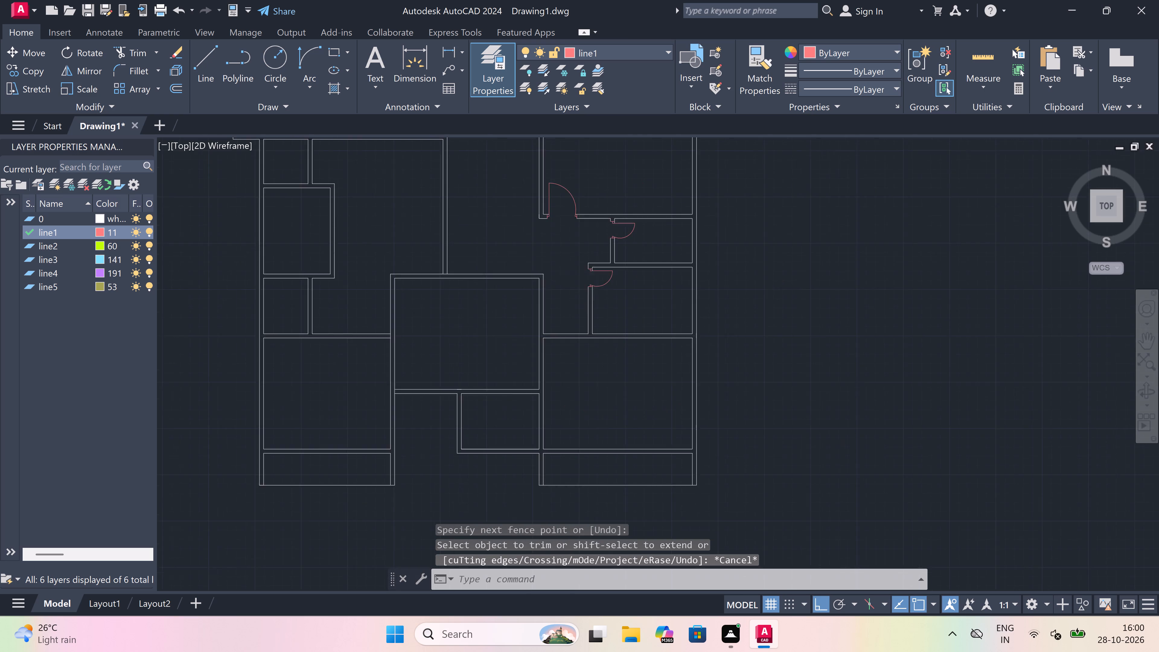
{"action": "scroll", "coordinate": [594, 272], "scroll_direction": "down", "scroll_amount": 1}
{"action": "scroll", "coordinate": [578, 300], "scroll_direction": "up", "scroll_amount": 2}
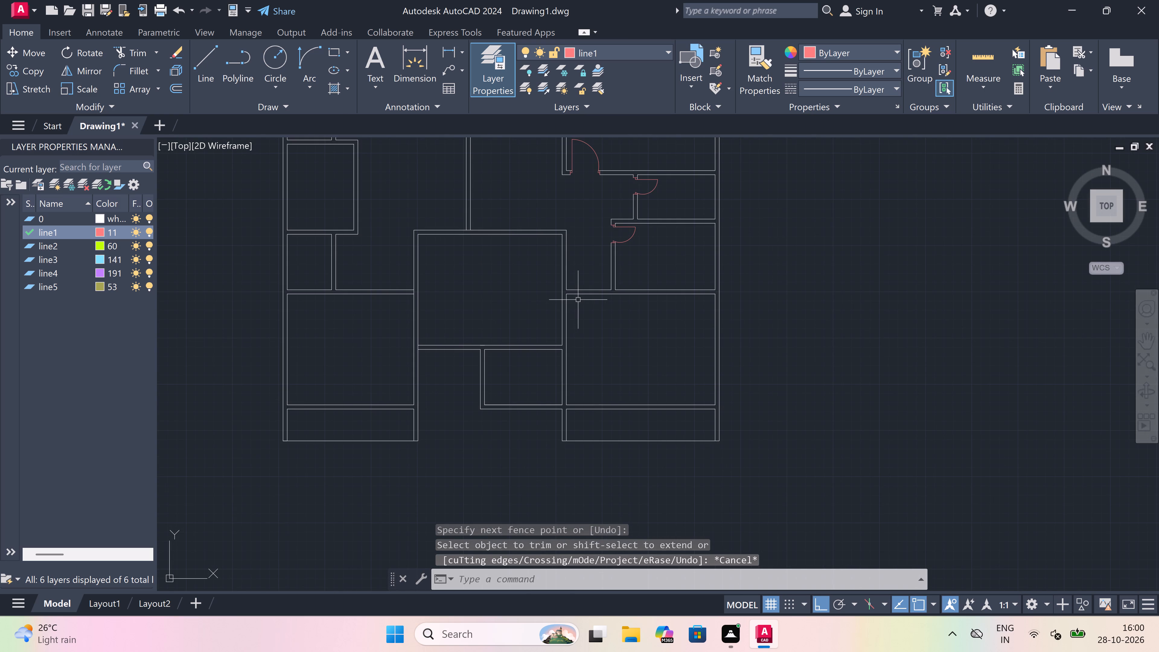
{"action": "key", "text": "l"}
{"action": "key", "text": "space"}
{"action": "scroll", "coordinate": [551, 283], "scroll_direction": "up", "scroll_amount": 3}
{"action": "scroll", "coordinate": [647, 305], "scroll_direction": "down", "scroll_amount": 2}
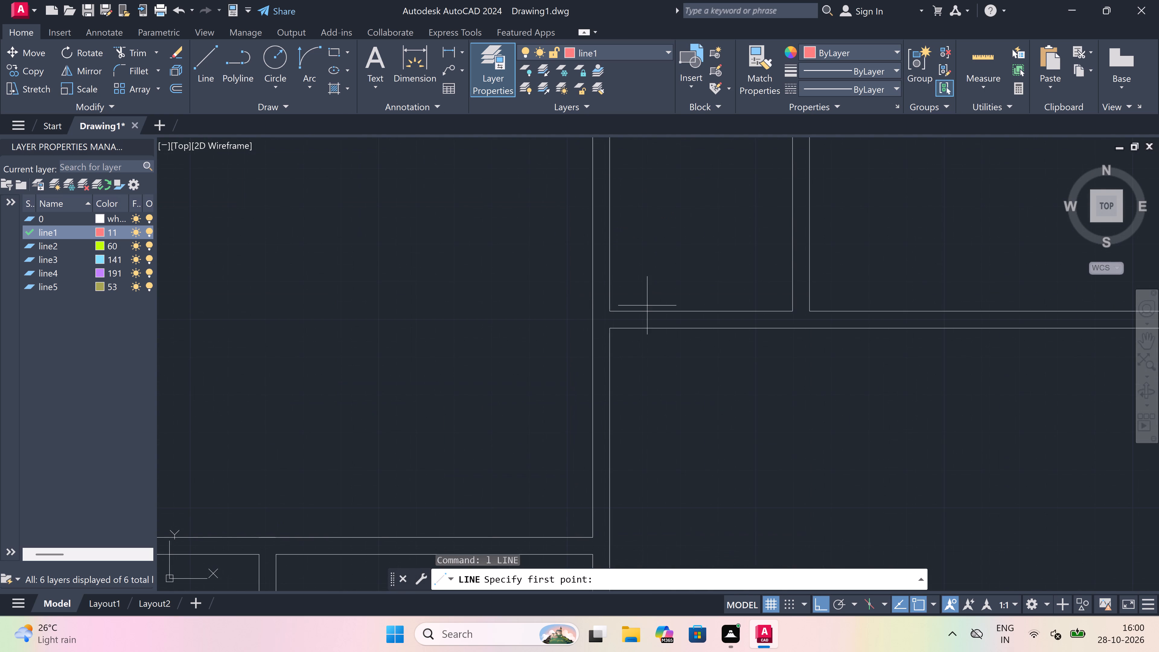
{"action": "scroll", "coordinate": [647, 305], "scroll_direction": "down", "scroll_amount": 2}
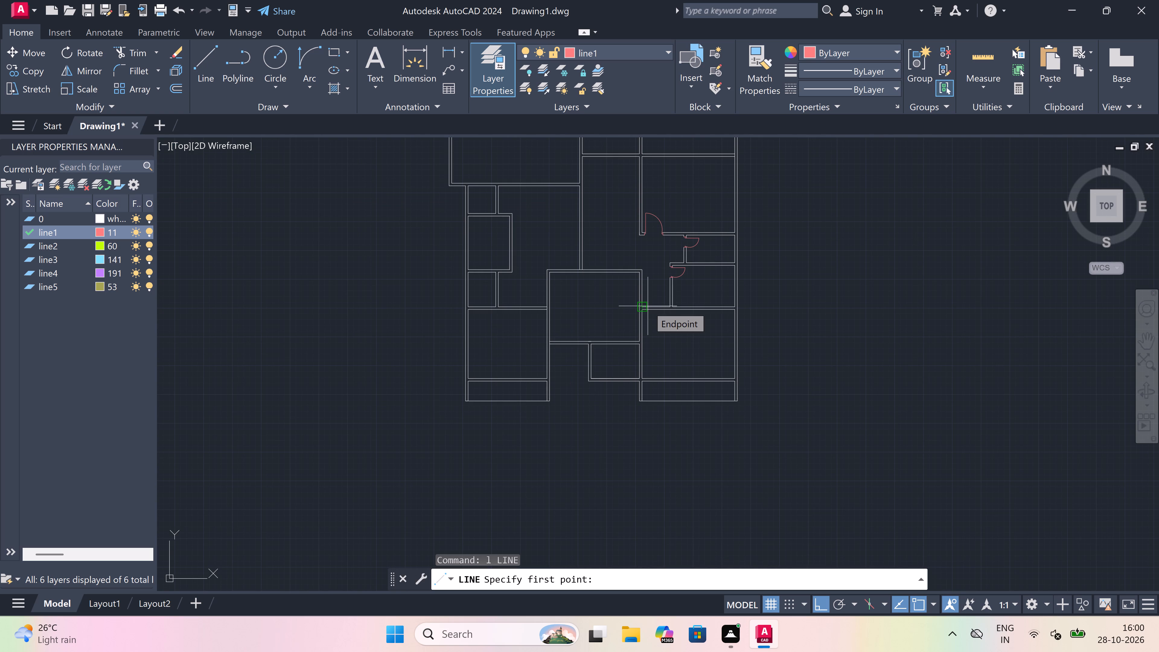
{"action": "scroll", "coordinate": [648, 305], "scroll_direction": "up", "scroll_amount": 1}
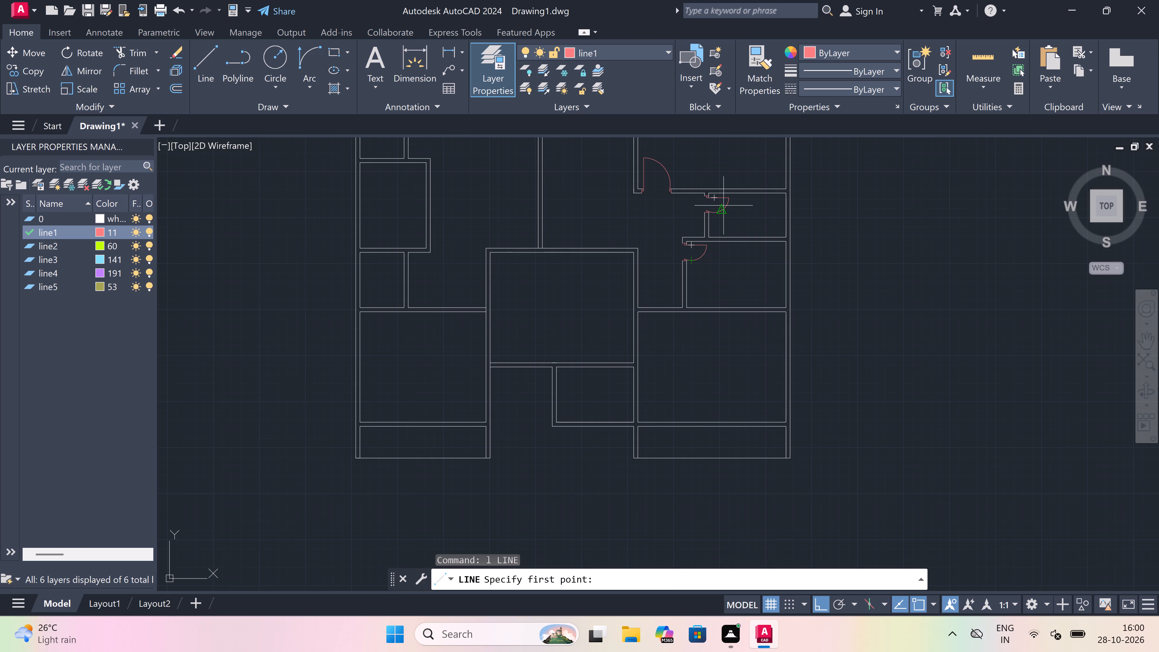
{"action": "scroll", "coordinate": [592, 269], "scroll_direction": "up", "scroll_amount": 1}
{"action": "scroll", "coordinate": [701, 293], "scroll_direction": "up", "scroll_amount": 1}
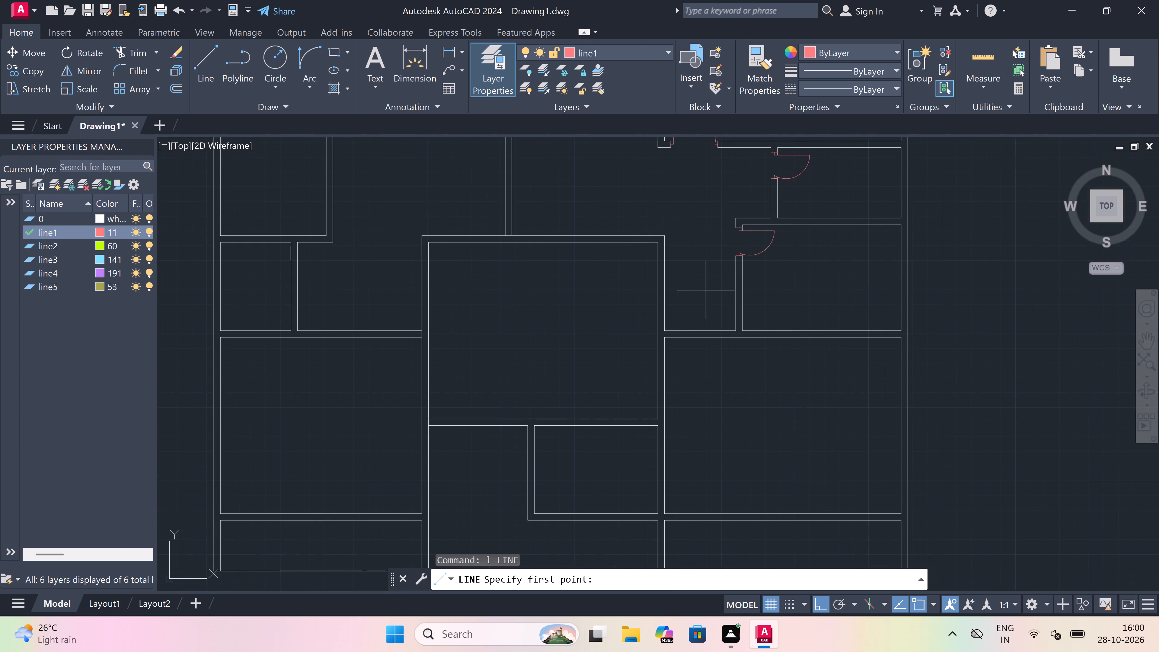
{"action": "scroll", "coordinate": [656, 358], "scroll_direction": "up", "scroll_amount": 2}
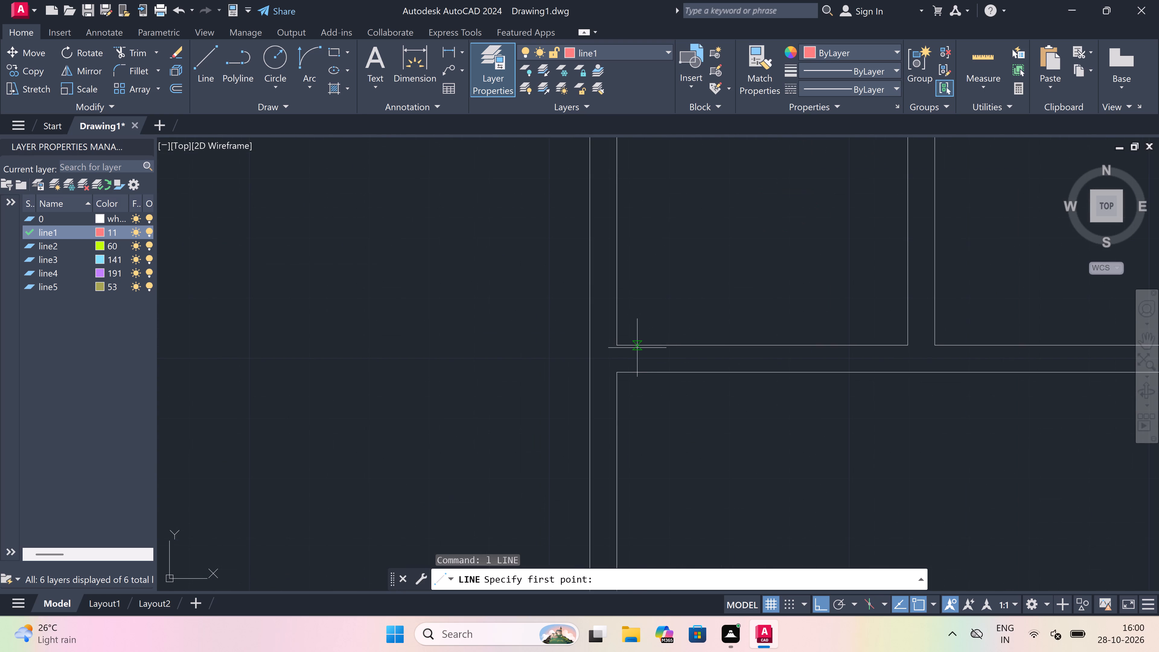
{"action": "left_click", "coordinate": [637, 347]}
{"action": "left_click_drag", "start_coordinate": [637, 372], "coordinate": [637, 369]}
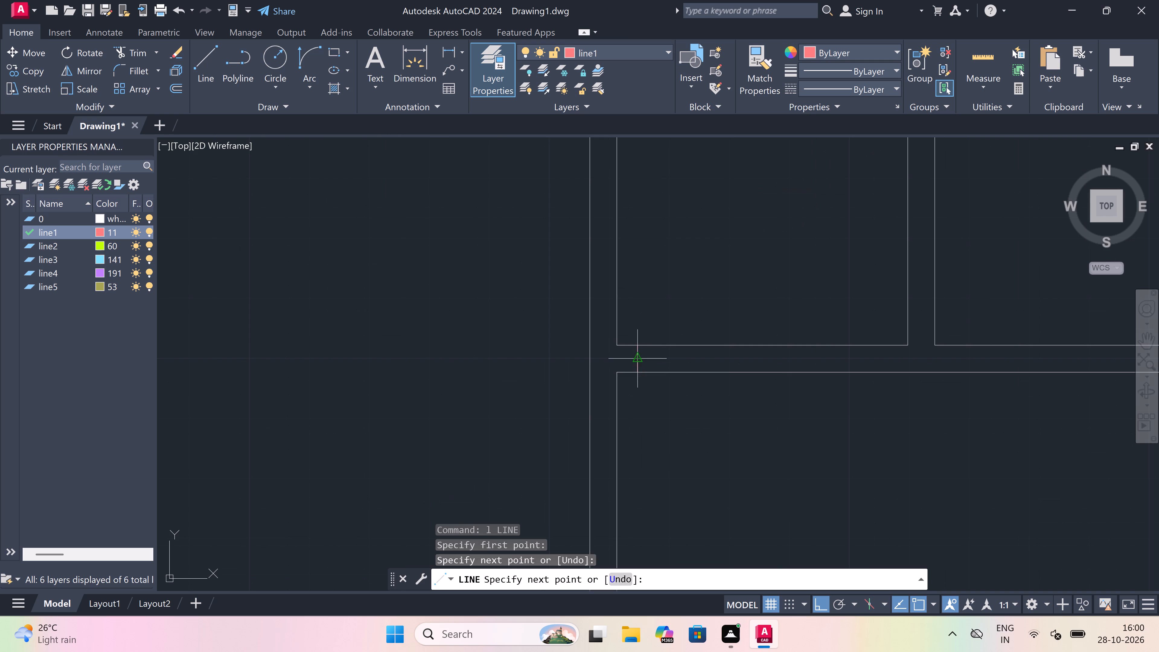
{"action": "left_click_drag", "start_coordinate": [637, 356], "coordinate": [663, 356]}
{"action": "type", "text": "2\""}
{"action": "key", "text": "space"}
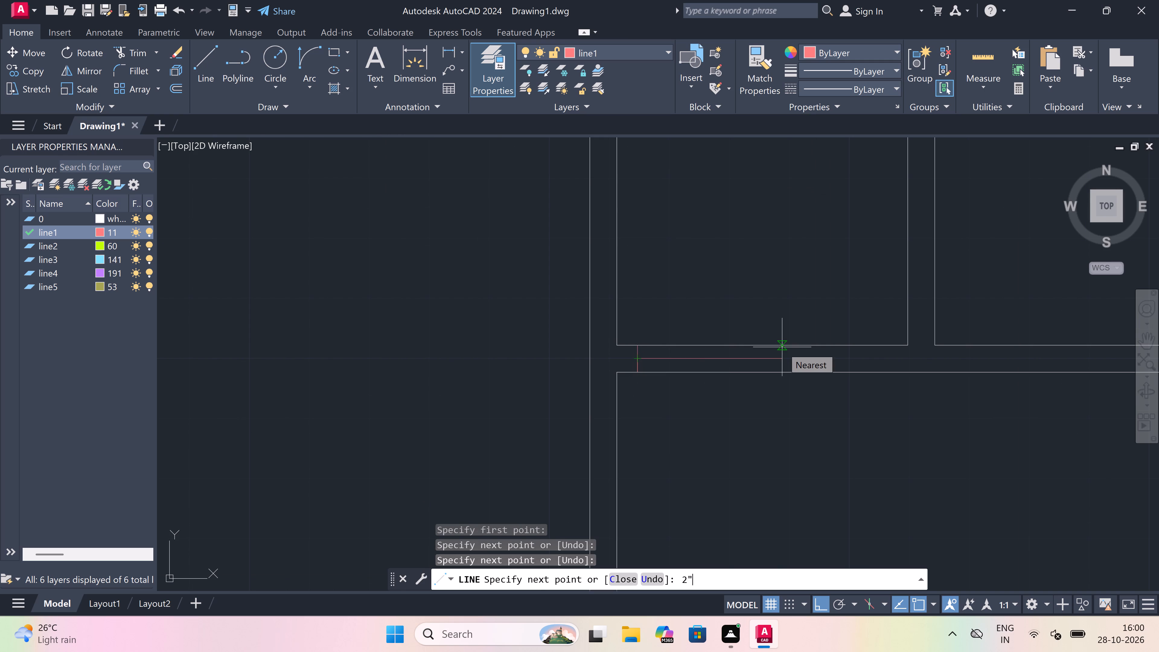
{"action": "scroll", "coordinate": [780, 345], "scroll_direction": "down", "scroll_amount": 3}
{"action": "scroll", "coordinate": [765, 379], "scroll_direction": "up", "scroll_amount": 2}
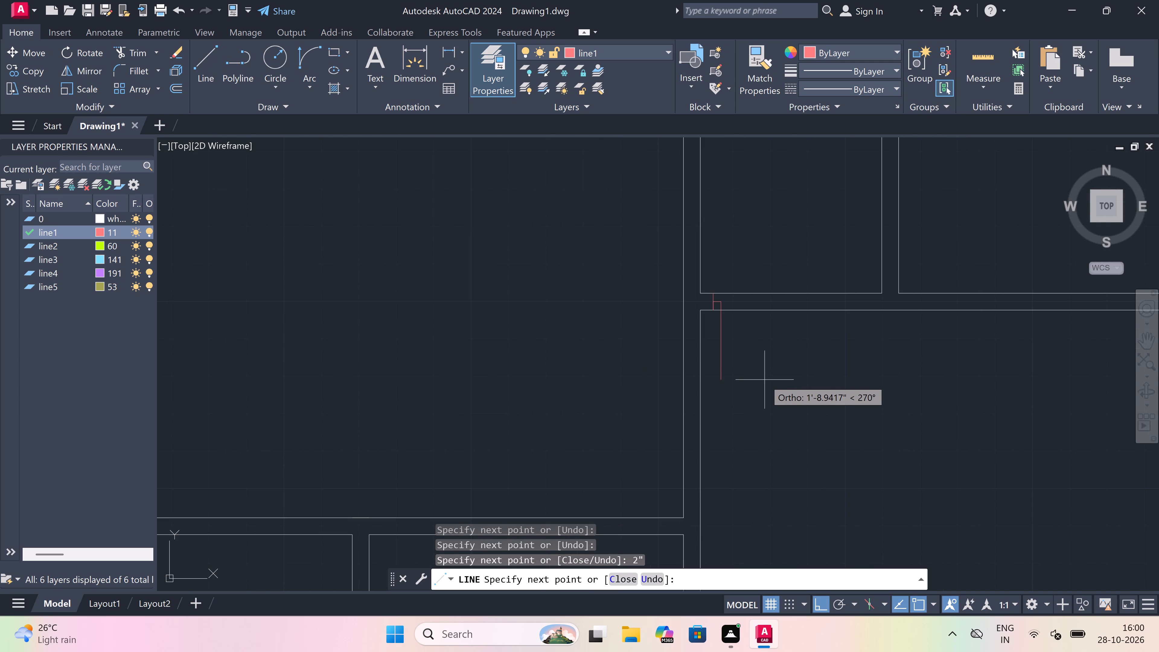
{"action": "type", "text": "3'"}
{"action": "key", "text": "space"}
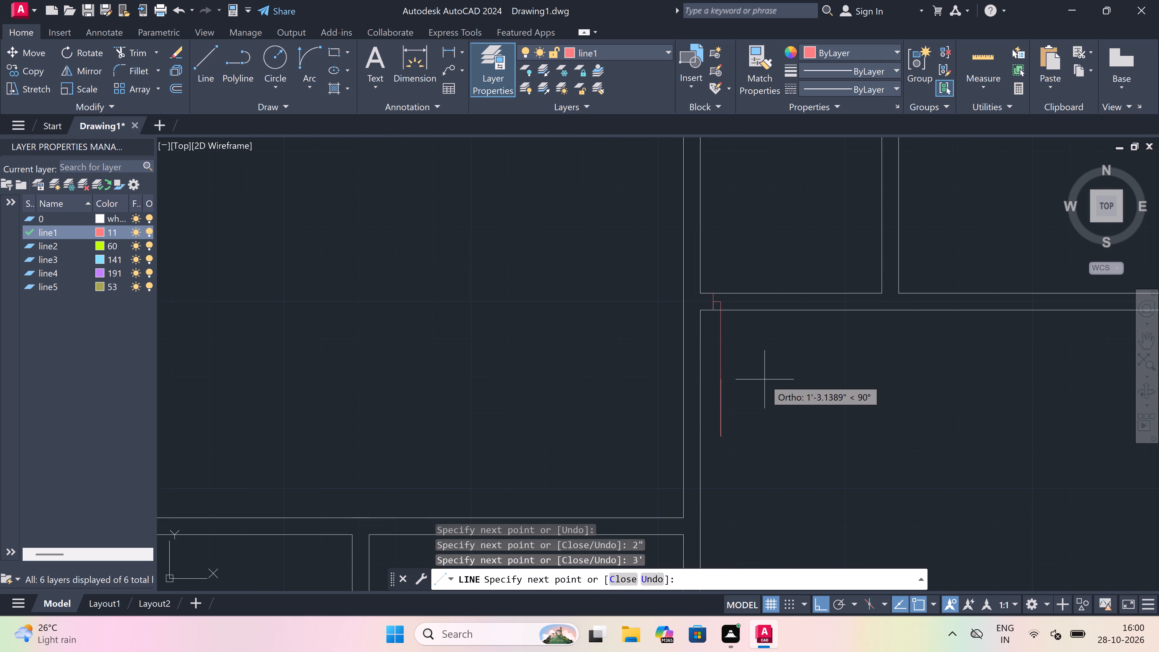
{"action": "key", "text": "Escape"}
Draw the opposite jamb line across that top wall, right of the door line, returning to mid-wall and going 2" left.
{"action": "key", "text": "space"}
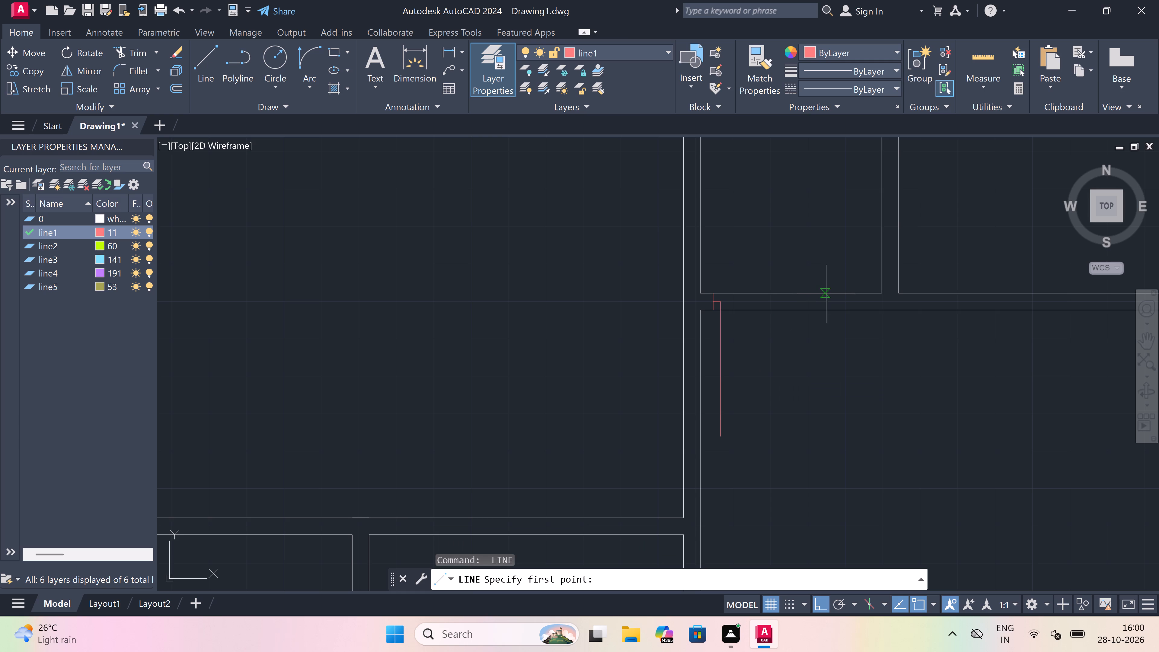
{"action": "left_click", "coordinate": [832, 296]}
{"action": "left_click", "coordinate": [832, 305]}
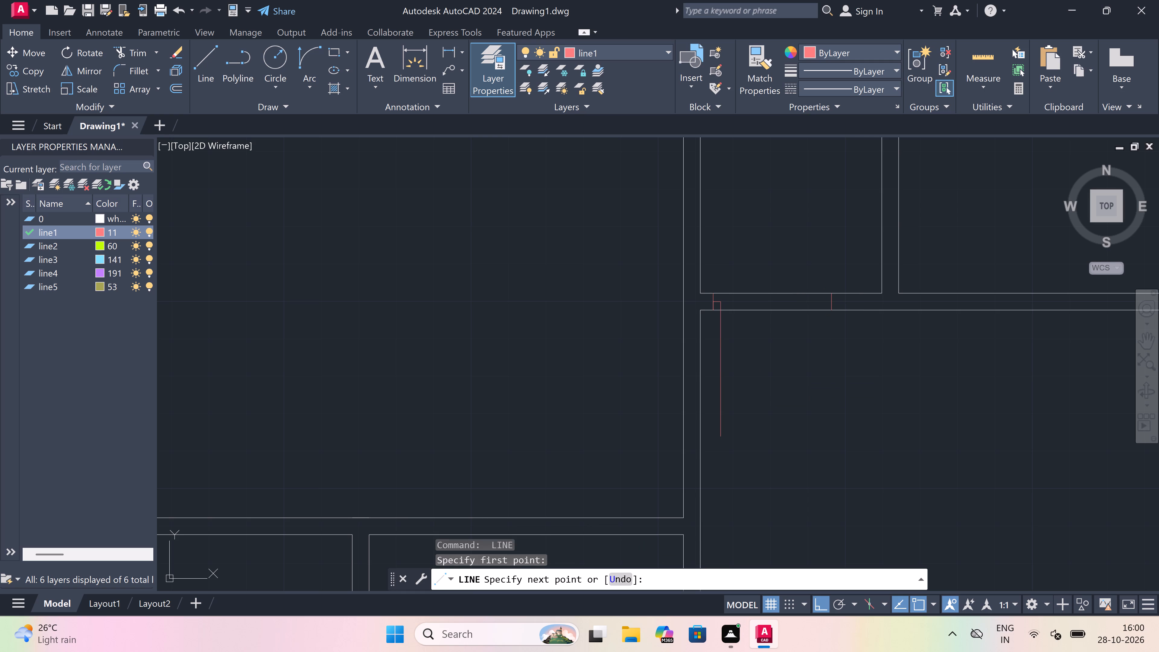
{"action": "left_click_drag", "start_coordinate": [832, 298], "coordinate": [826, 298]}
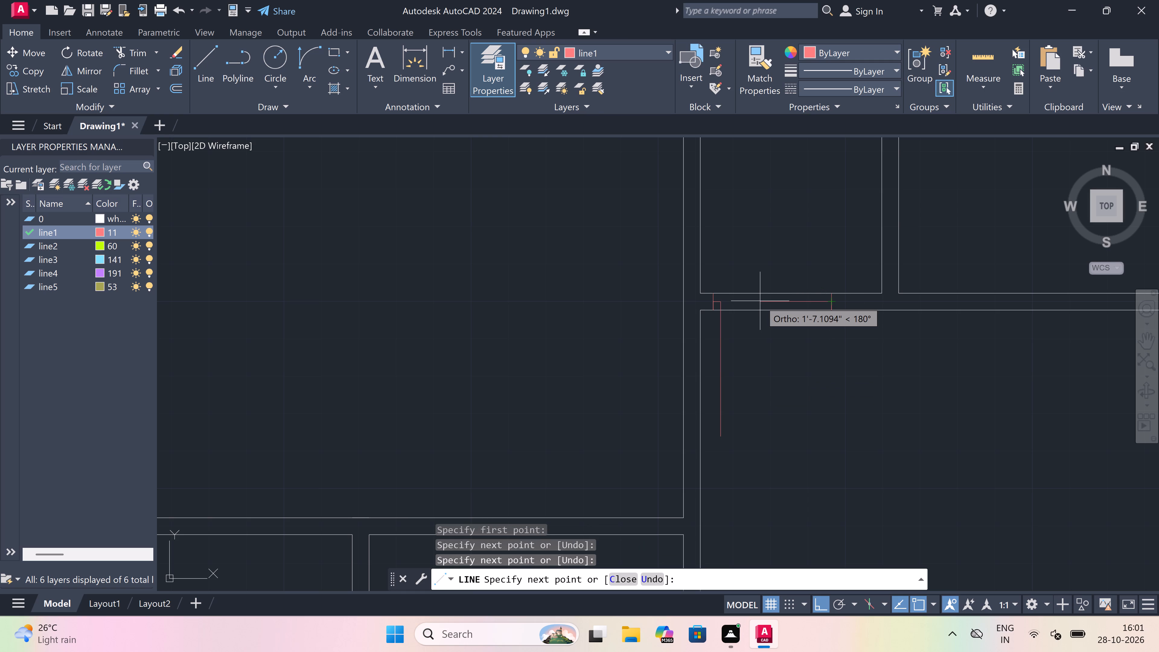
{"action": "type", "text": "2\""}
{"action": "key", "text": "space"}
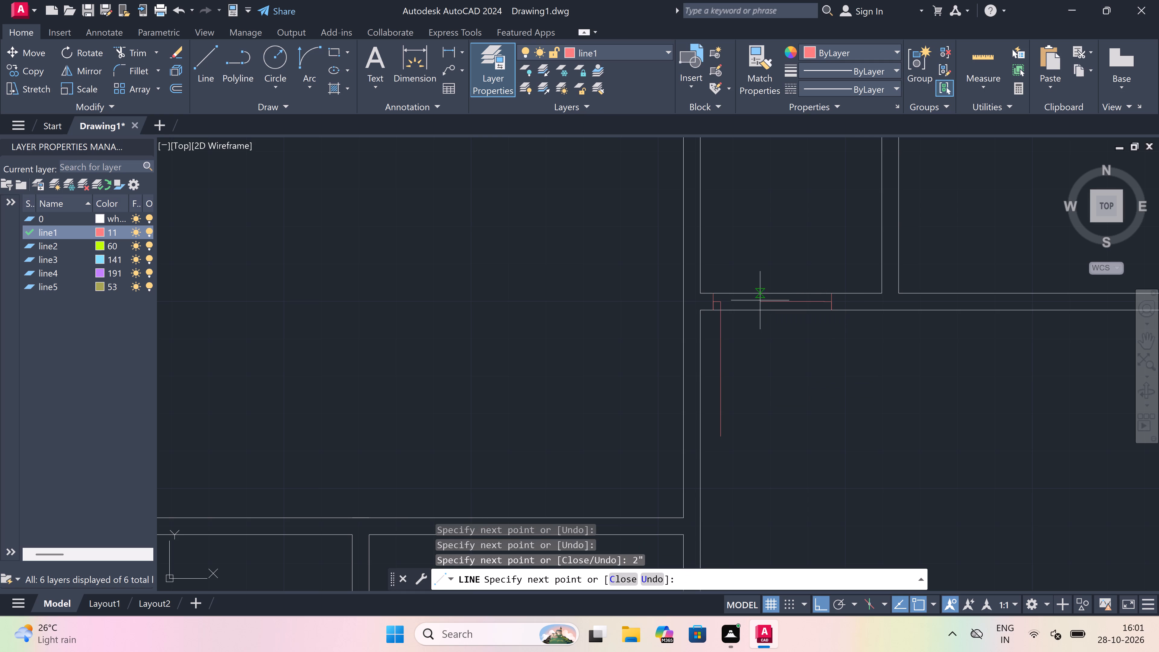
{"action": "key", "text": "Escape"}
Draw the door swing arc from the free end of the 3' door line to the end of the opposite 2" stub.
{"action": "left_click_drag", "start_coordinate": [309, 52], "coordinate": [314, 52]}
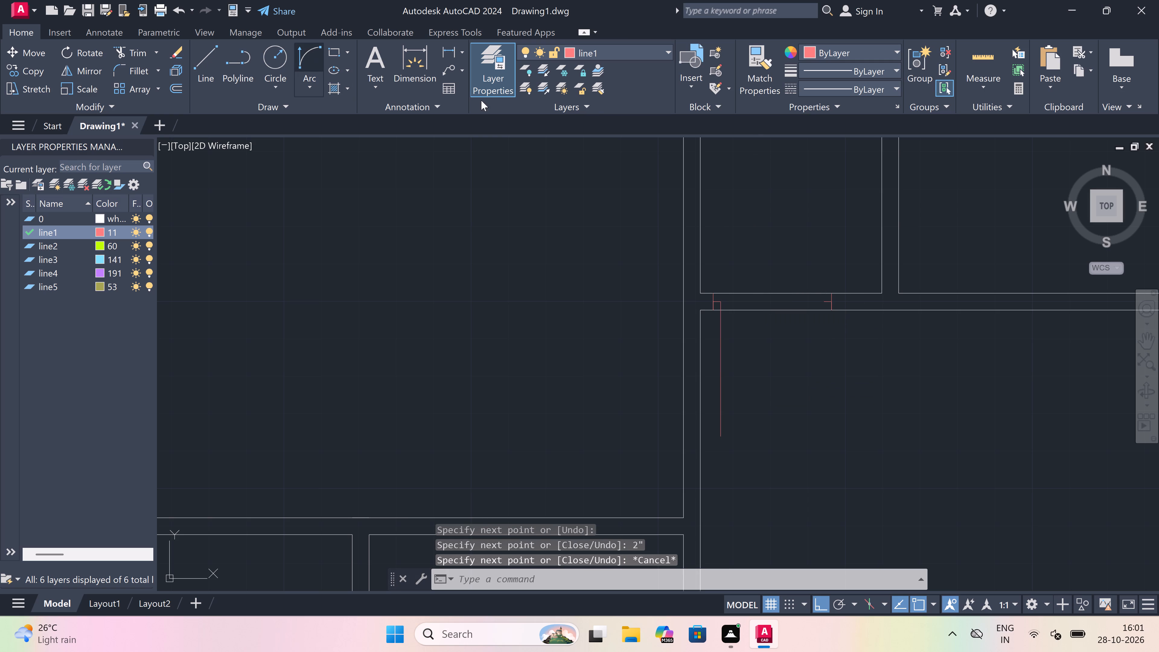
{"action": "left_click_drag", "start_coordinate": [719, 435], "coordinate": [748, 411]}
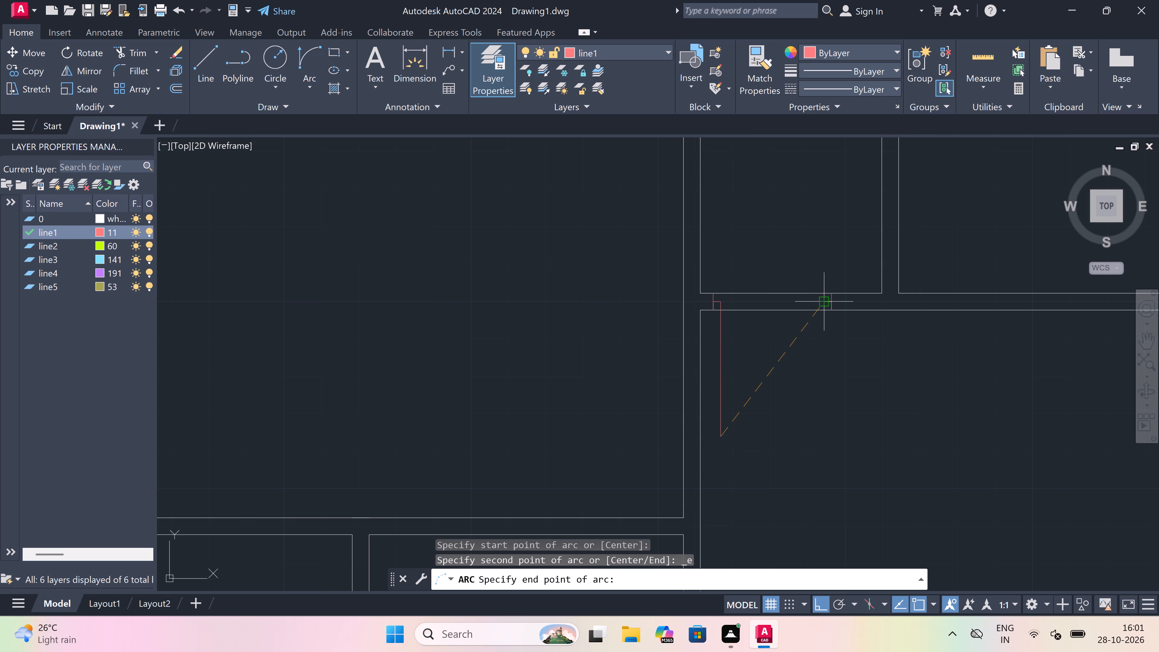
{"action": "left_click", "coordinate": [819, 303]}
{"action": "left_click", "coordinate": [852, 351]}
Trim both wall lines inside the new door opening in the lower-right room's top wall.
{"action": "key", "text": "t"}
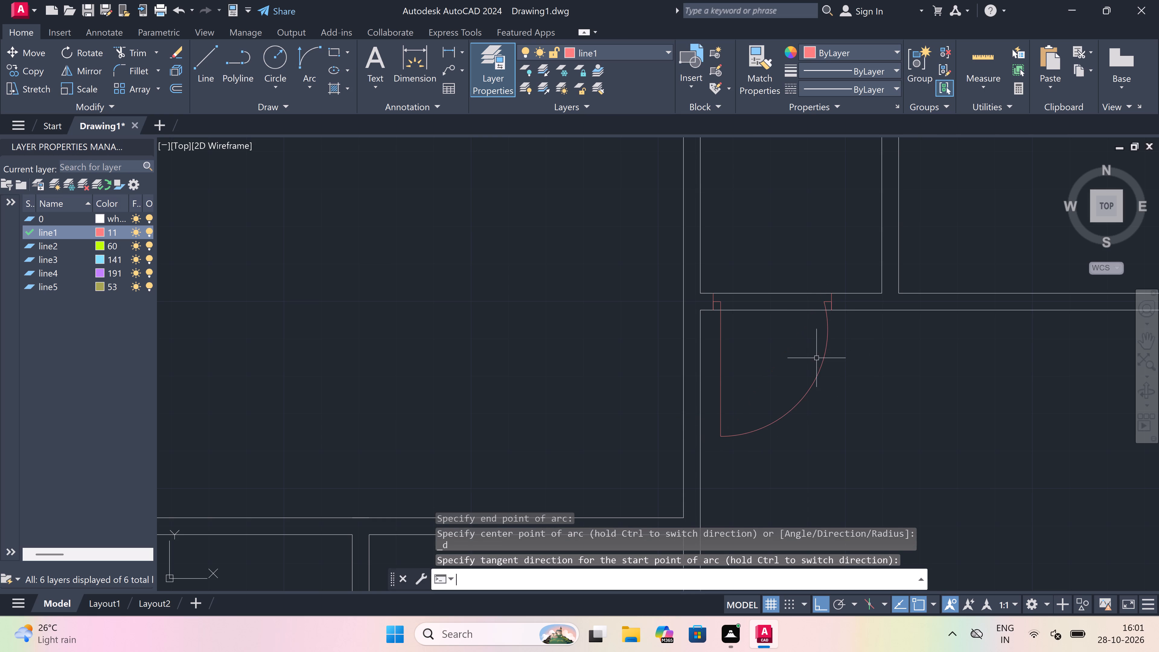
{"action": "key", "text": "r"}
{"action": "key", "text": "space"}
{"action": "left_click_drag", "start_coordinate": [777, 278], "coordinate": [777, 290]}
{"action": "left_click", "coordinate": [772, 347]}
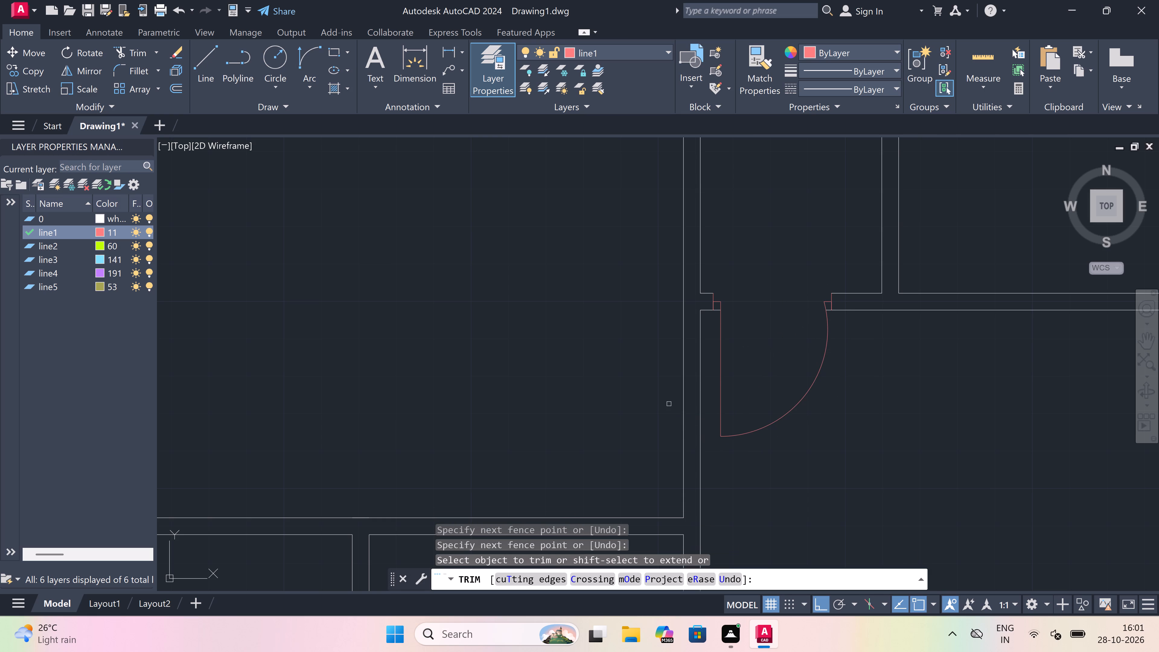
{"action": "key", "text": "Escape"}
Draw a door line across the small lower-middle room's right wall, near its top, going 2" down from mid-wall and 2' left.
{"action": "scroll", "coordinate": [644, 297], "scroll_direction": "down", "scroll_amount": 2}
{"action": "type", "text": "l"}
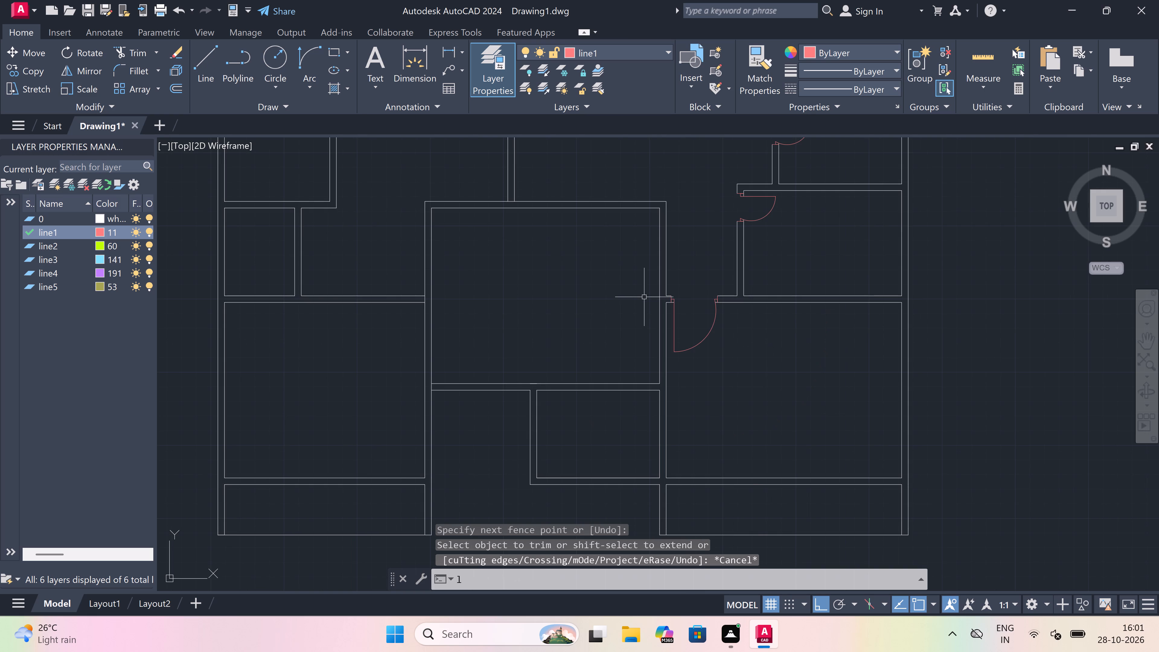
{"action": "key", "text": "space"}
{"action": "scroll", "coordinate": [672, 376], "scroll_direction": "up", "scroll_amount": 1}
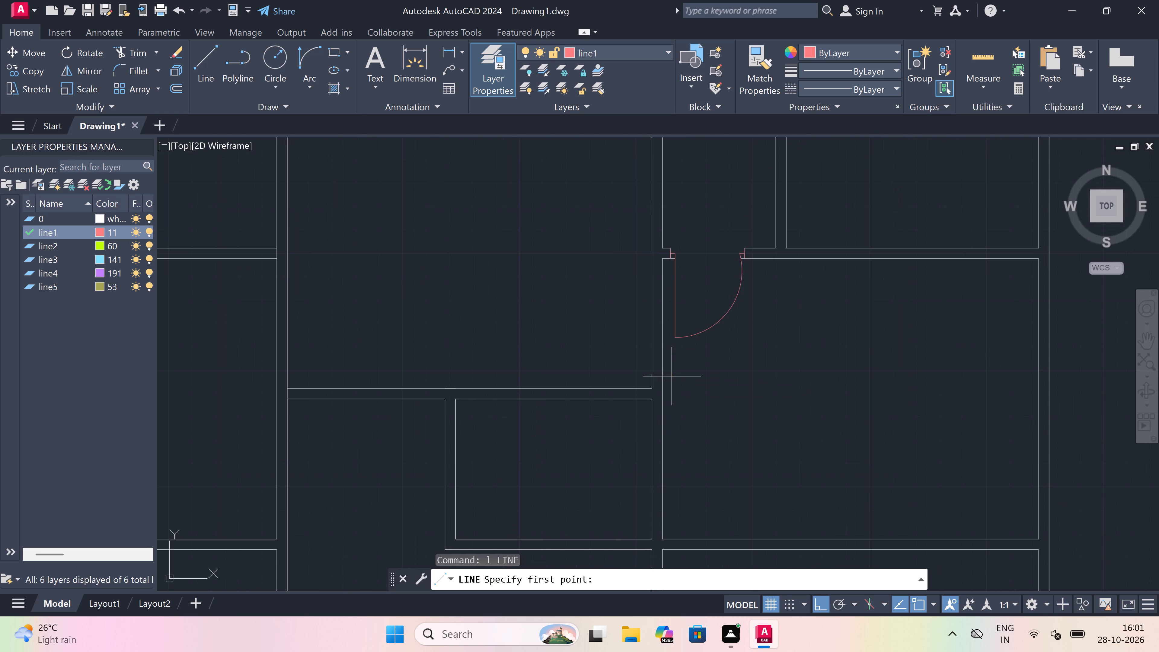
{"action": "scroll", "coordinate": [646, 415], "scroll_direction": "up", "scroll_amount": 1}
{"action": "scroll", "coordinate": [650, 390], "scroll_direction": "up", "scroll_amount": 1}
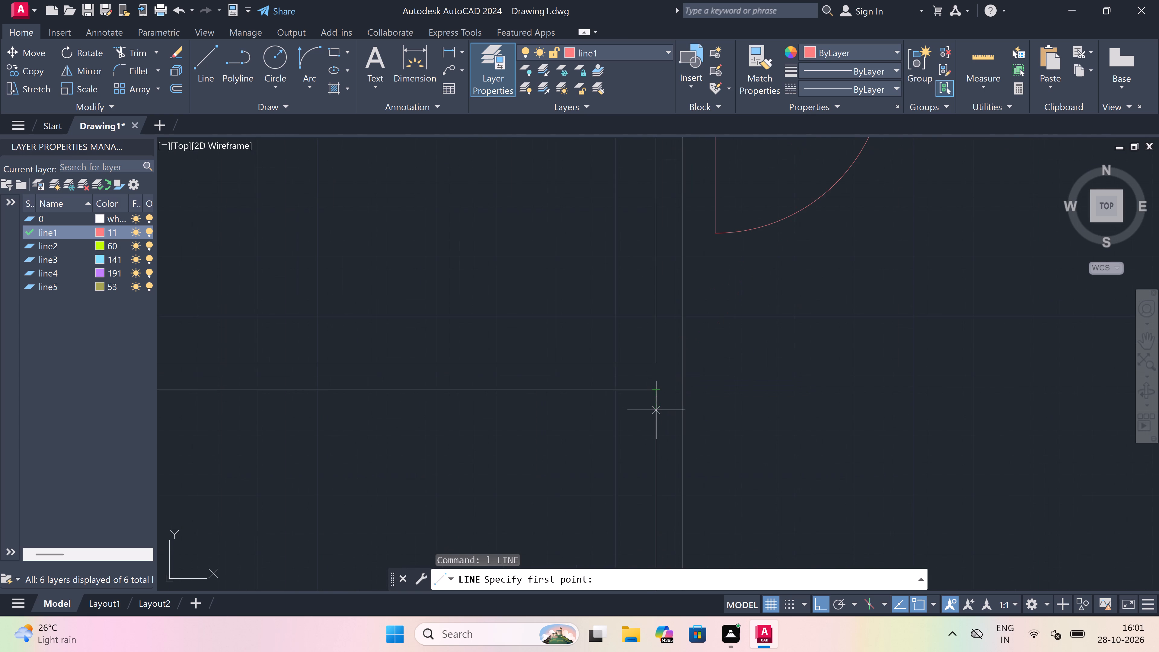
{"action": "left_click", "coordinate": [660, 403]}
{"action": "left_click", "coordinate": [680, 402]}
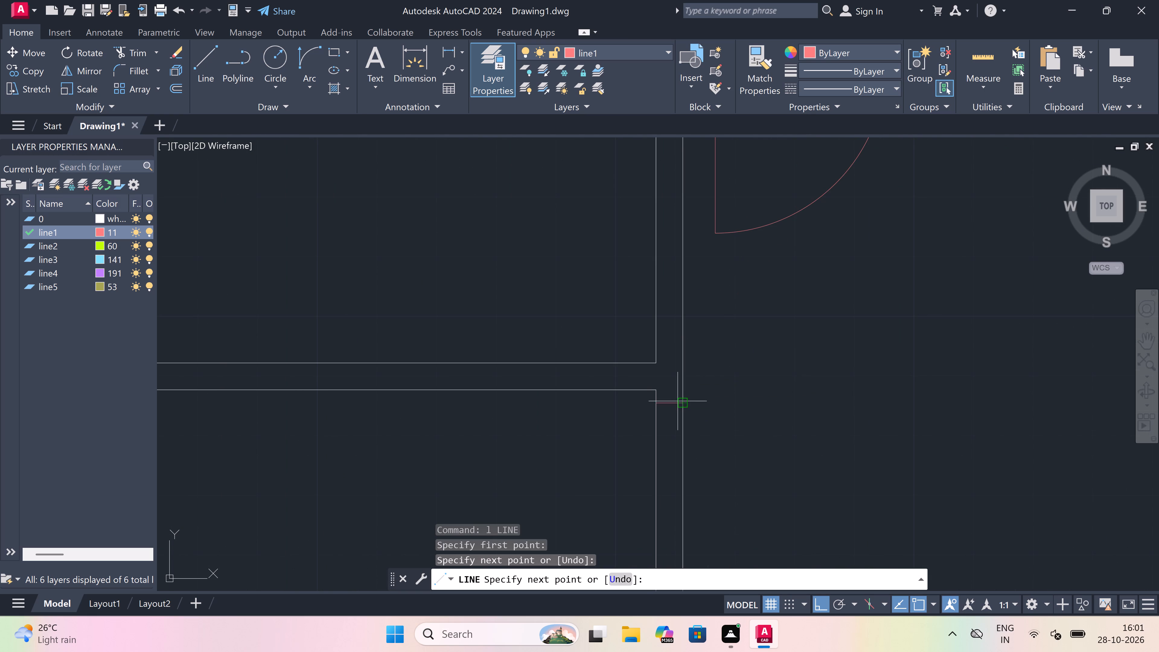
{"action": "left_click", "coordinate": [666, 404]}
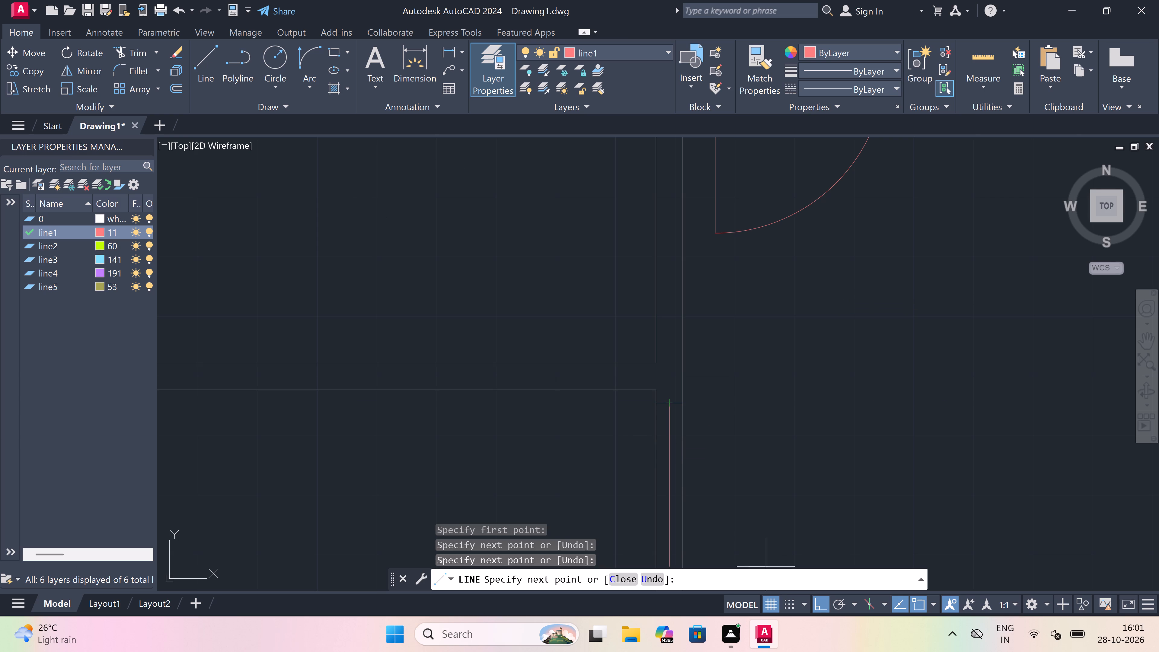
{"action": "key", "text": "2"}
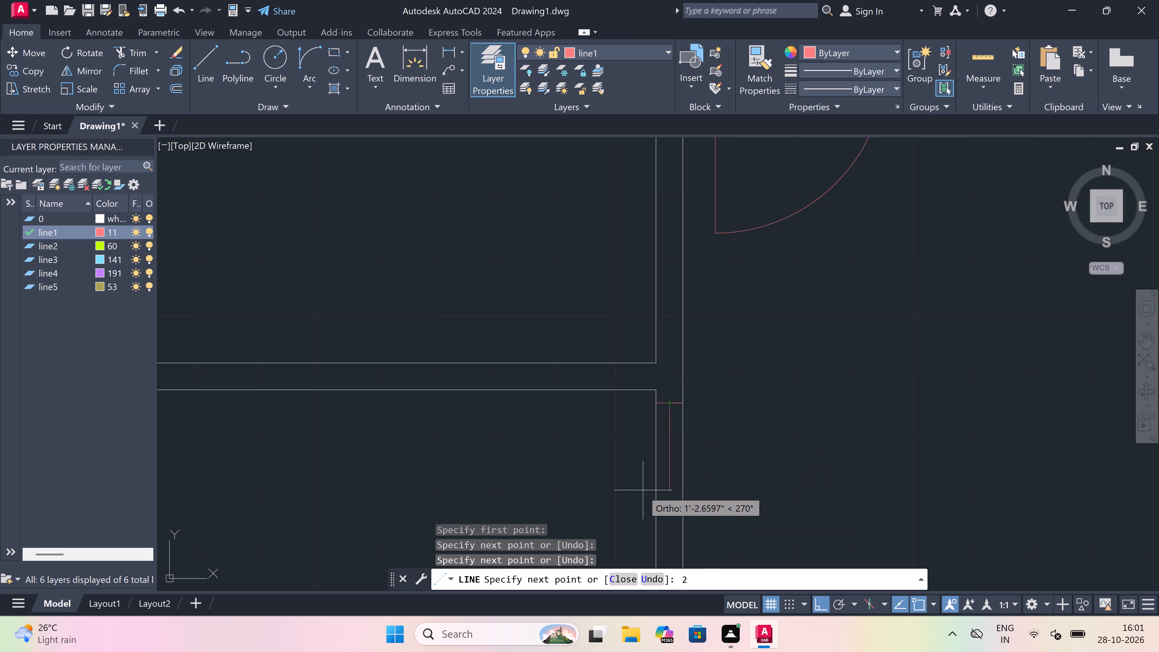
{"action": "key", "text": "shift+quotedbl"}
{"action": "key", "text": "space"}
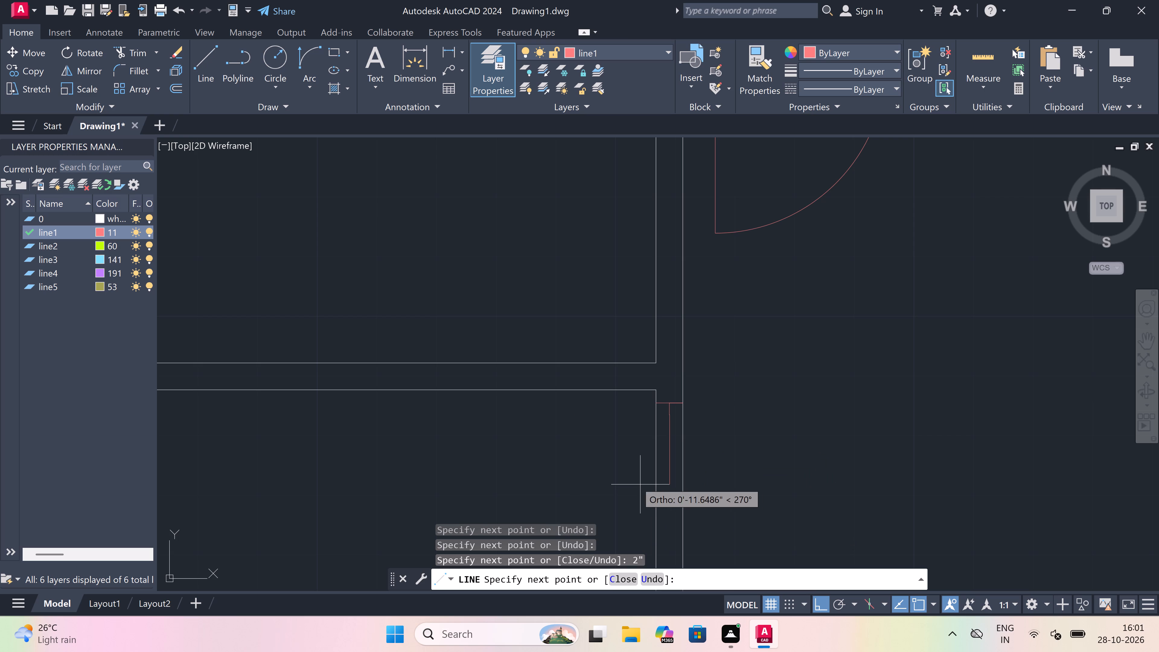
{"action": "key", "text": "2"}
{"action": "key", "text": "apostrophe"}
{"action": "key", "text": "space"}
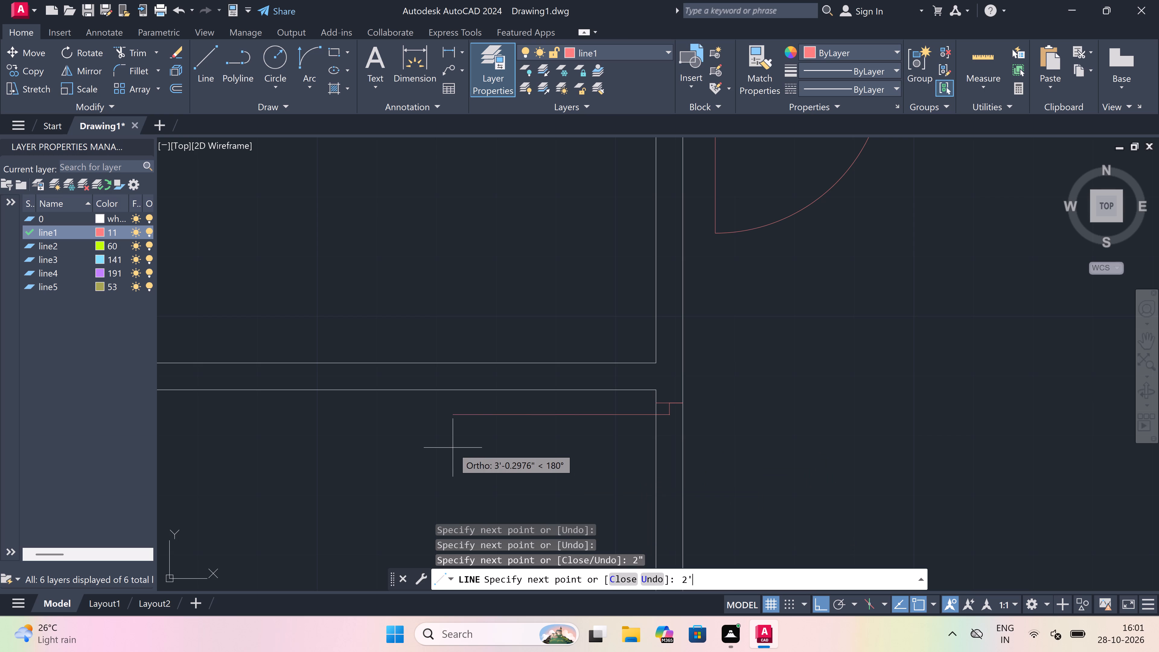
{"action": "key", "text": "Escape"}
Draw the opposite jamb line across the small room's right wall, below the door line, returning to mid-wall and going 2" up.
{"action": "key", "text": "space"}
{"action": "scroll", "coordinate": [589, 325], "scroll_direction": "down", "scroll_amount": 1}
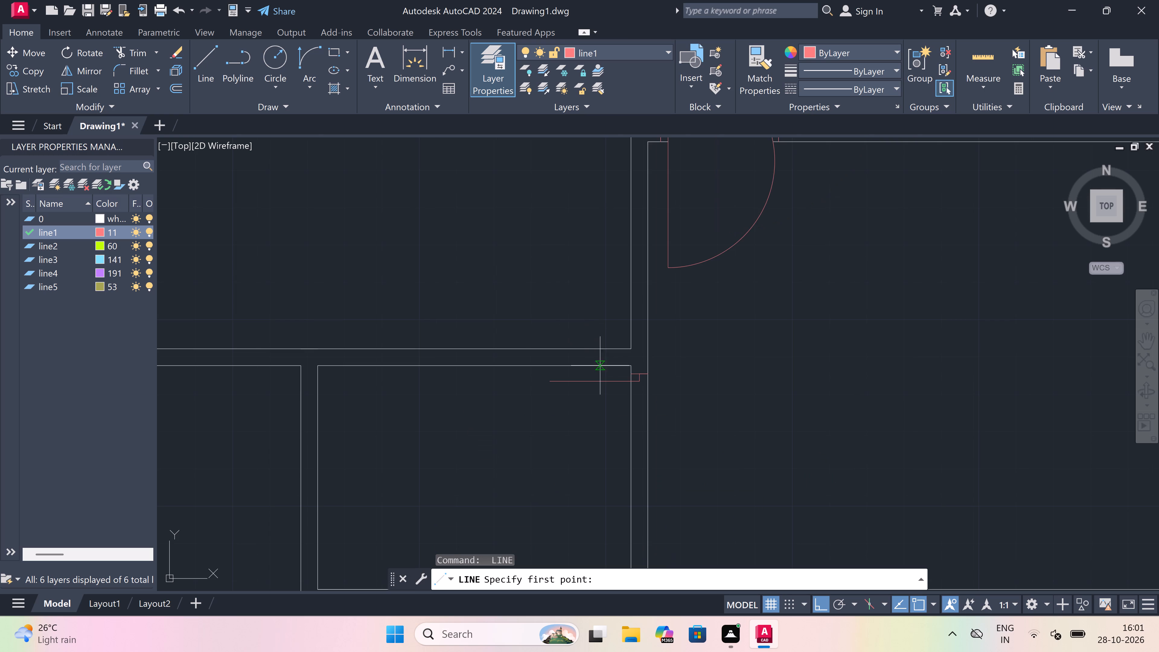
{"action": "scroll", "coordinate": [615, 408], "scroll_direction": "up", "scroll_amount": 1}
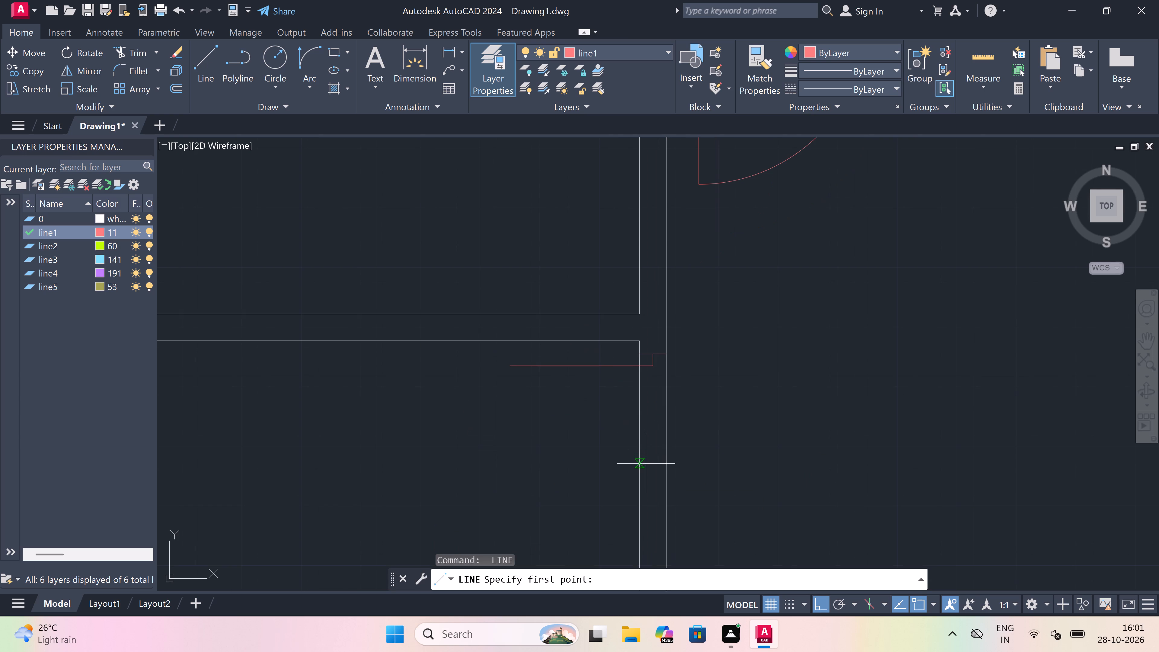
{"action": "left_click", "coordinate": [643, 463]}
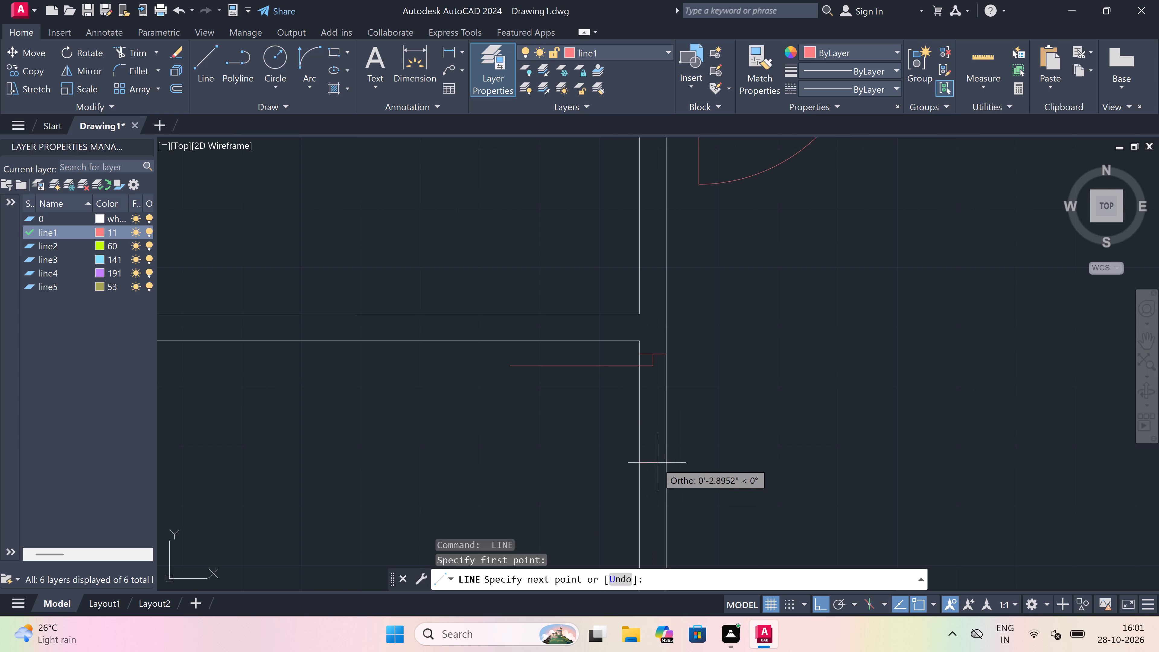
{"action": "left_click", "coordinate": [667, 460]}
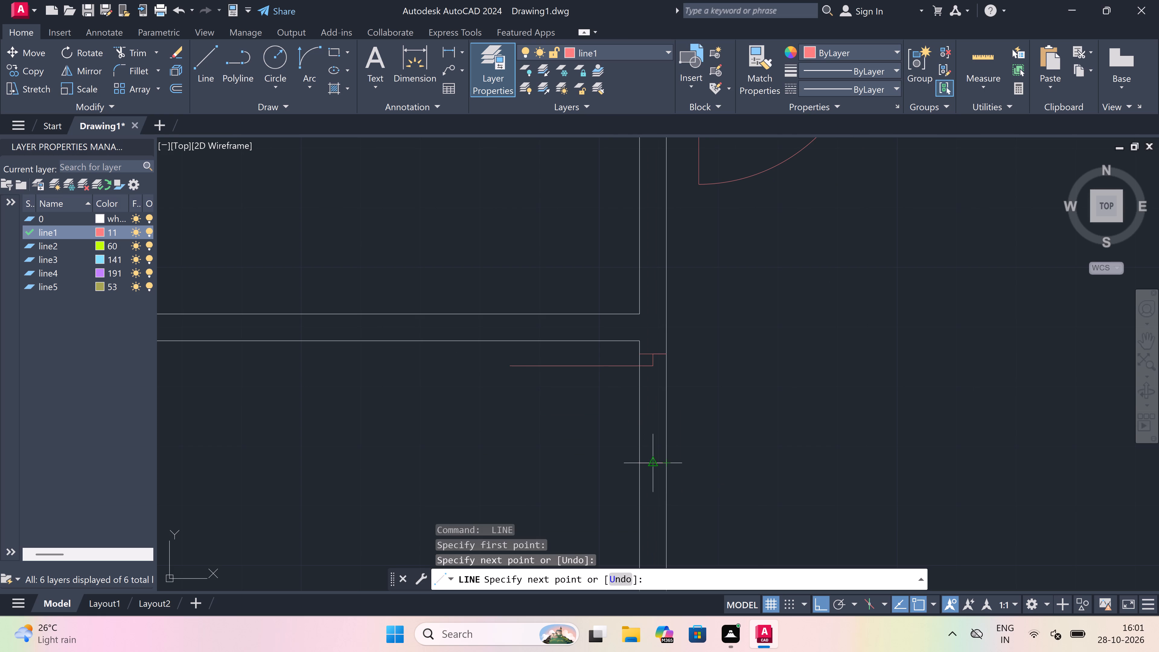
{"action": "left_click", "coordinate": [656, 460]}
{"action": "key", "text": "2"}
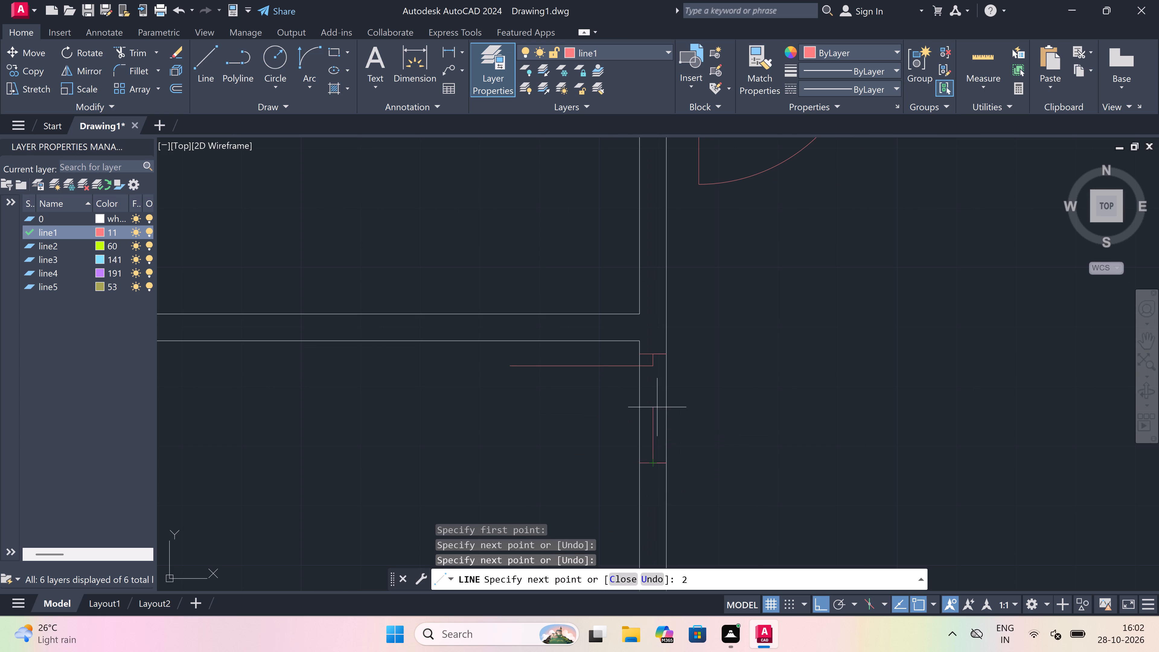
{"action": "type", "text": "\""}
{"action": "key", "text": "space"}
{"action": "key", "text": "Escape"}
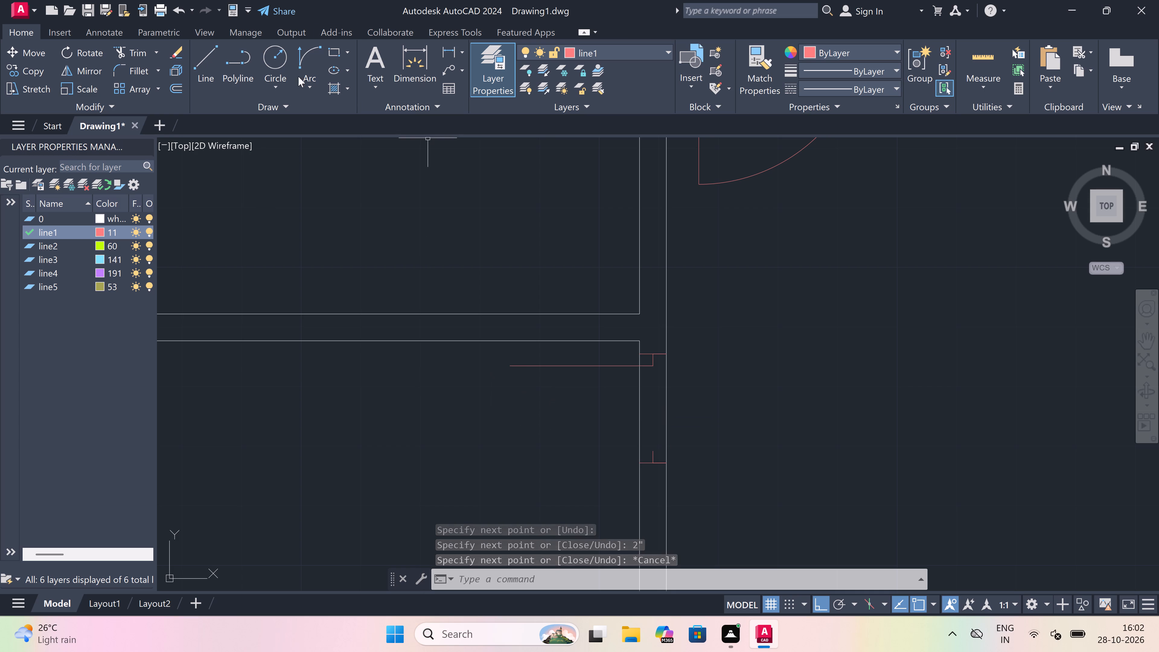
Draw the door swing arc from the free end of the small lower-middle room's 2' door line to the opposite 2" stub.
{"action": "left_click", "coordinate": [313, 50]}
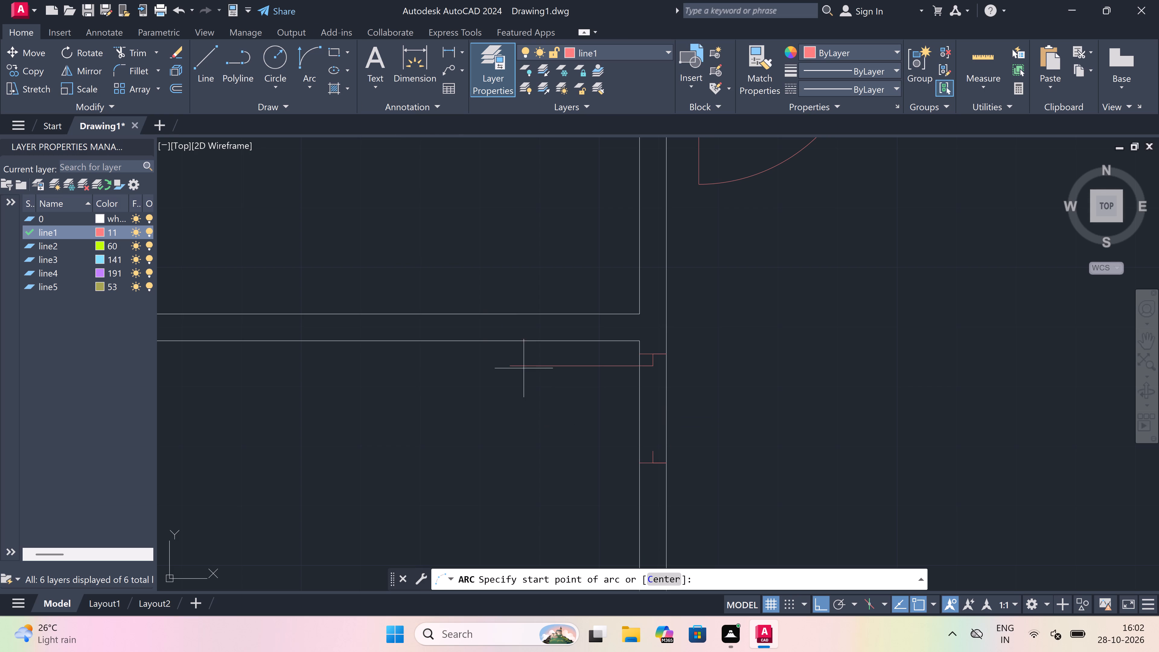
{"action": "left_click", "coordinate": [514, 365]}
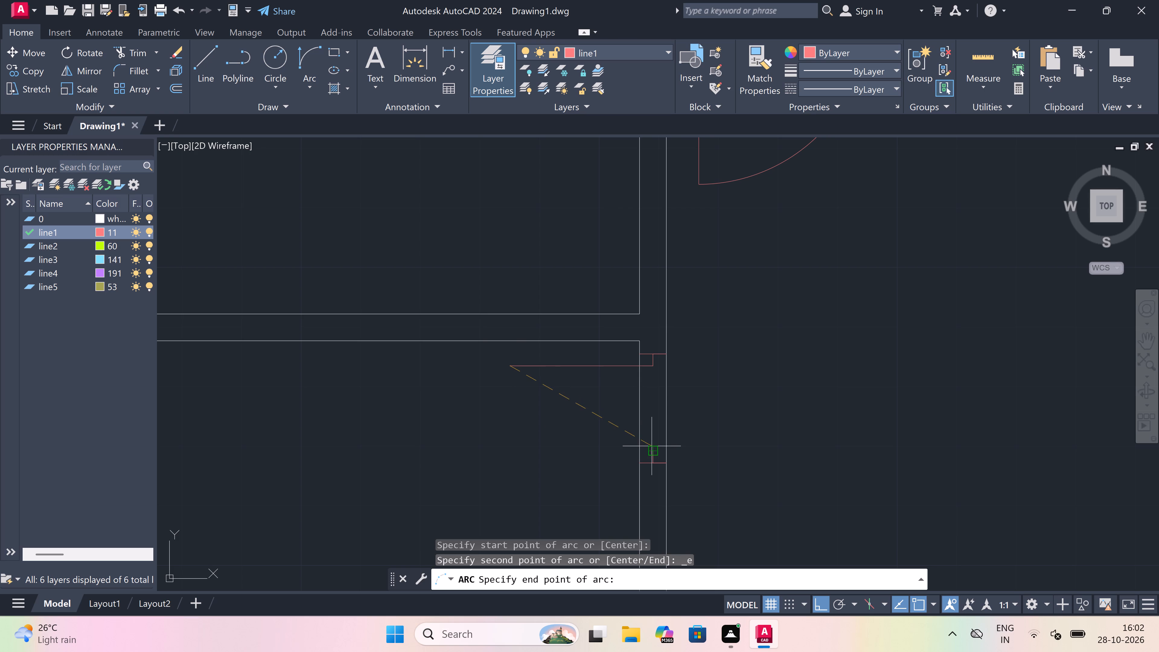
{"action": "left_click_drag", "start_coordinate": [654, 453], "coordinate": [651, 454]}
{"action": "left_click", "coordinate": [592, 477]}
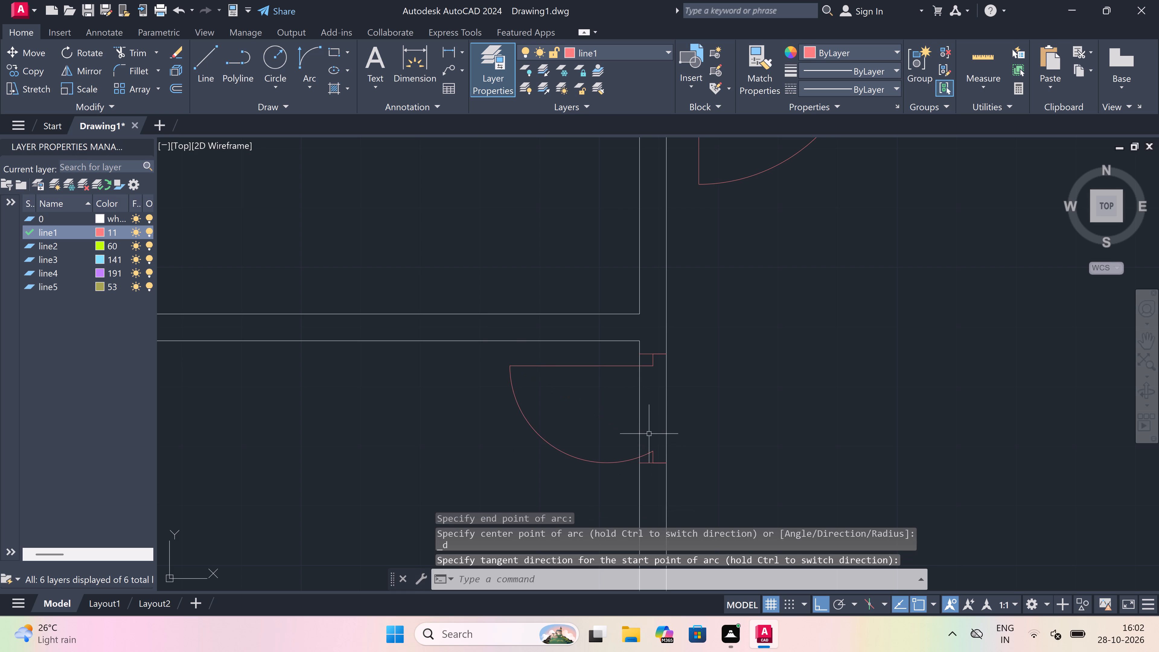
Trim both wall lines inside the new door opening in the small lower-middle room's right wall.
{"action": "key", "text": "t"}
{"action": "key", "text": "r"}
{"action": "key", "text": "space"}
{"action": "left_click_drag", "start_coordinate": [634, 388], "coordinate": [635, 389]}
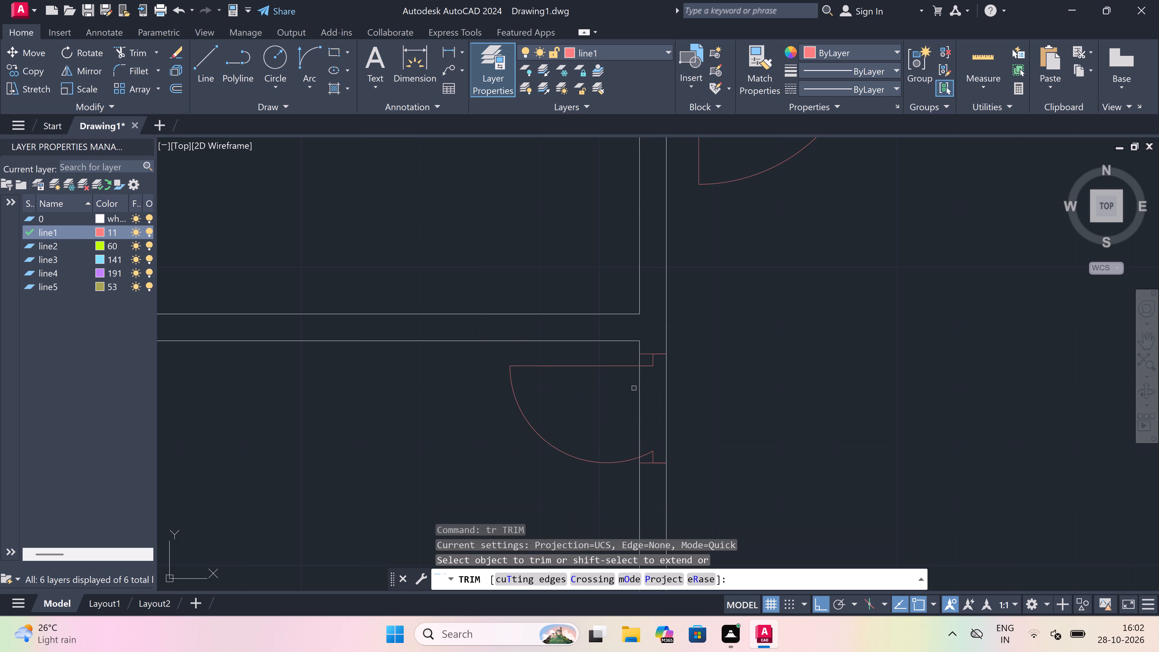
{"action": "left_click_drag", "start_coordinate": [635, 389], "coordinate": [658, 391]}
{"action": "left_click", "coordinate": [738, 398]}
{"action": "left_click", "coordinate": [633, 410]}
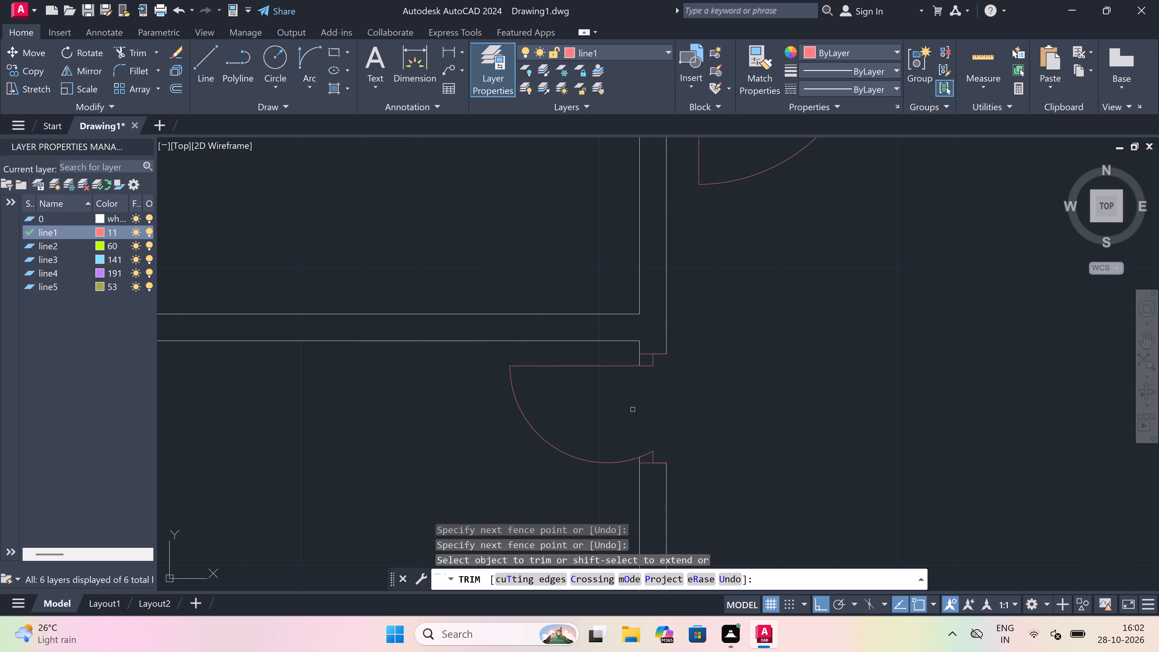
{"action": "key", "text": "Escape"}
Draw a door line across the lower-right room's bottom wall, near its left end, going 2" right from mid-wall and 2' down.
{"action": "scroll", "coordinate": [600, 367], "scroll_direction": "down", "scroll_amount": 3}
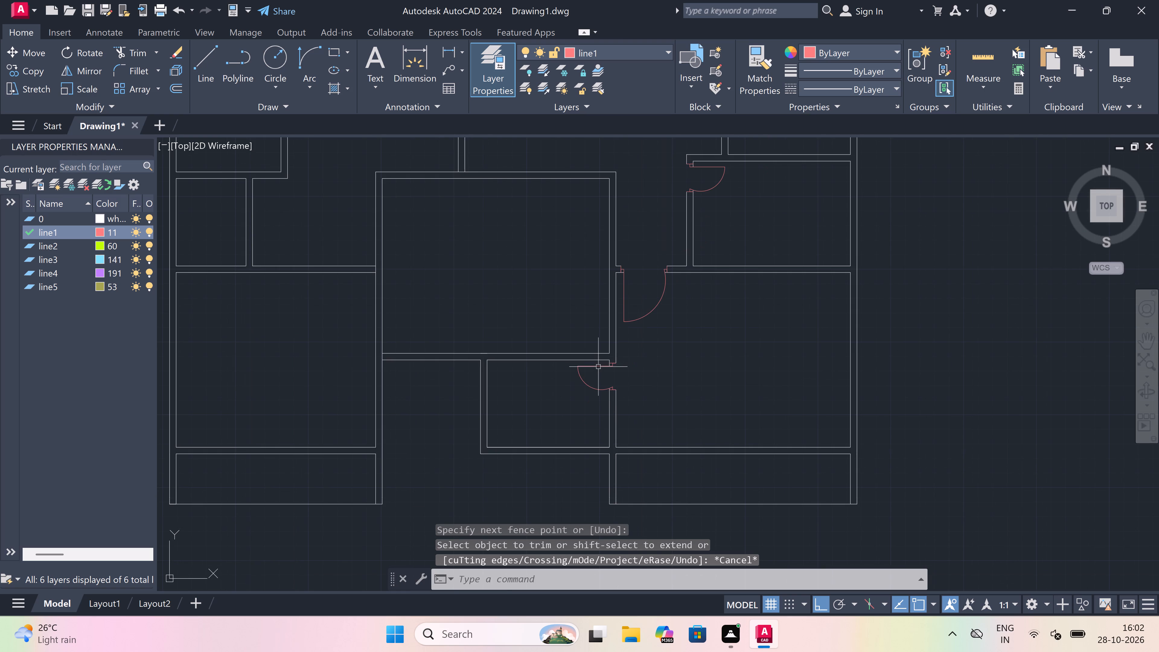
{"action": "key", "text": "l"}
{"action": "key", "text": "space"}
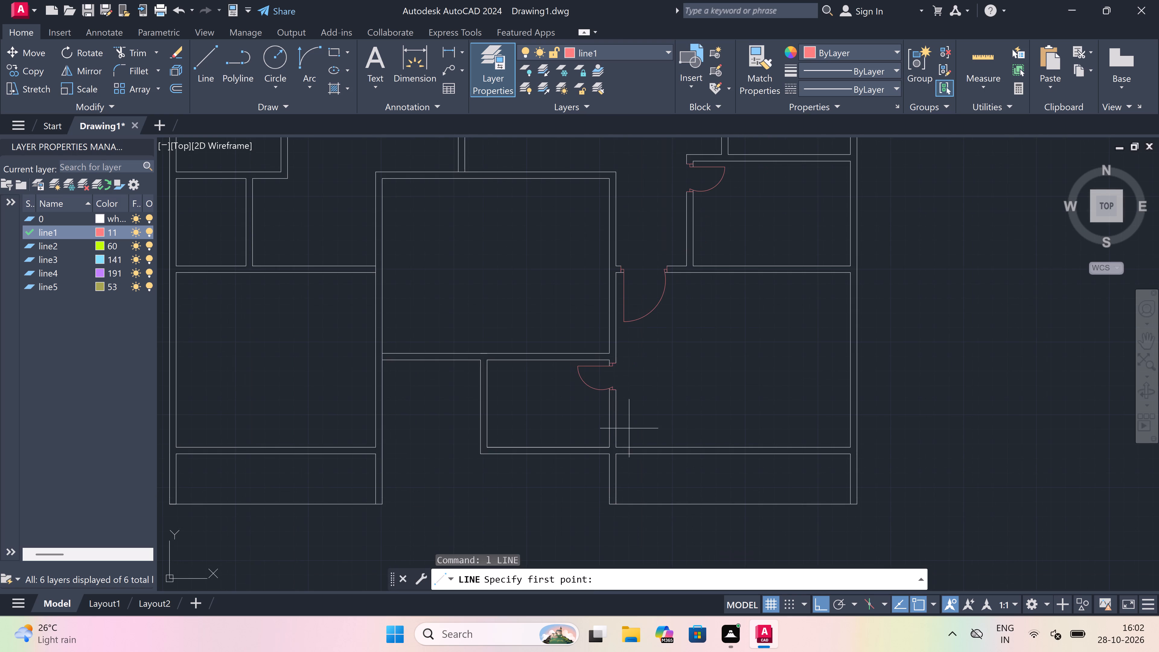
{"action": "scroll", "coordinate": [629, 430], "scroll_direction": "up", "scroll_amount": 2}
{"action": "scroll", "coordinate": [629, 440], "scroll_direction": "down", "scroll_amount": 3}
{"action": "scroll", "coordinate": [625, 464], "scroll_direction": "up", "scroll_amount": 5}
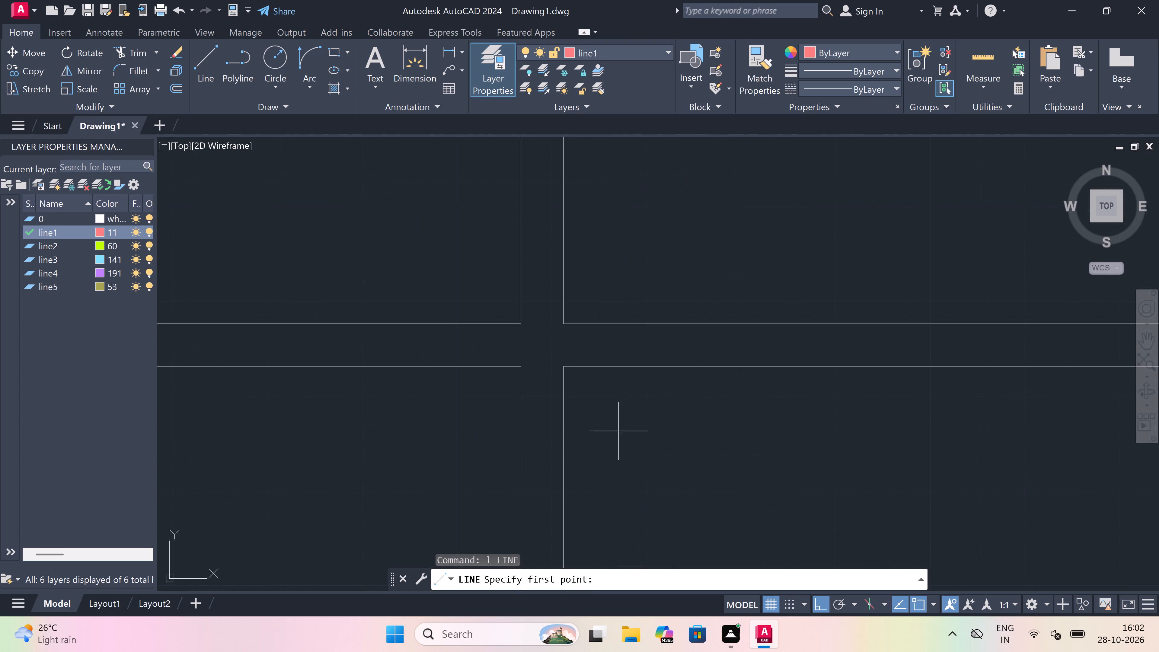
{"action": "left_click", "coordinate": [592, 367]}
{"action": "left_click", "coordinate": [592, 326]}
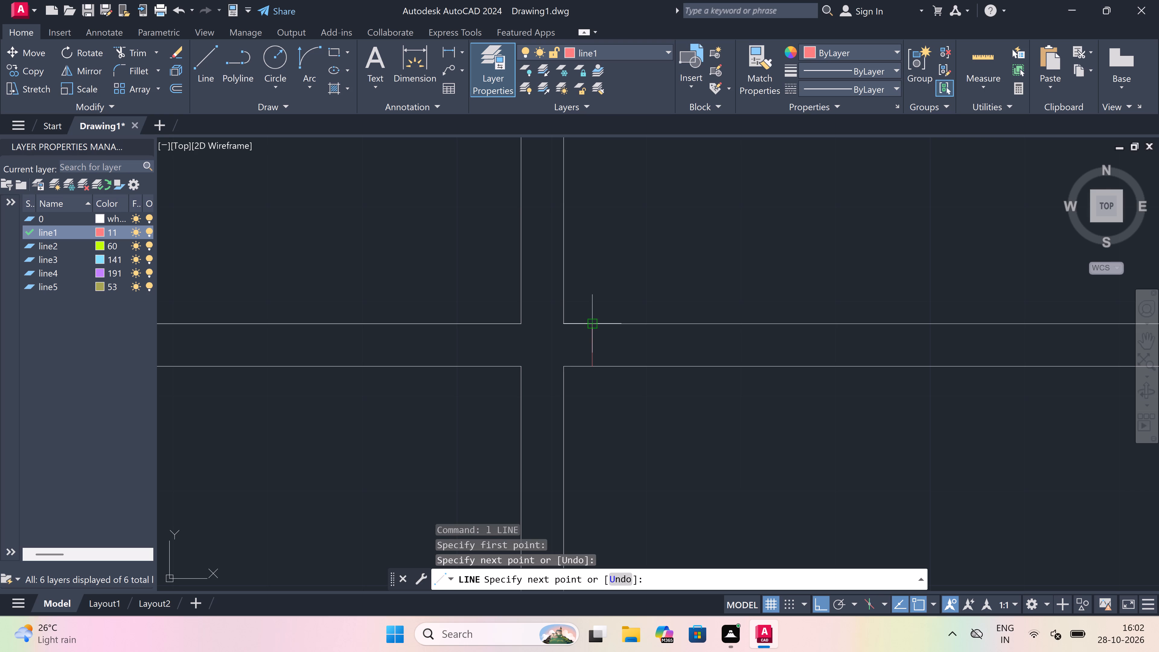
{"action": "left_click", "coordinate": [593, 340]}
{"action": "key", "text": "2"}
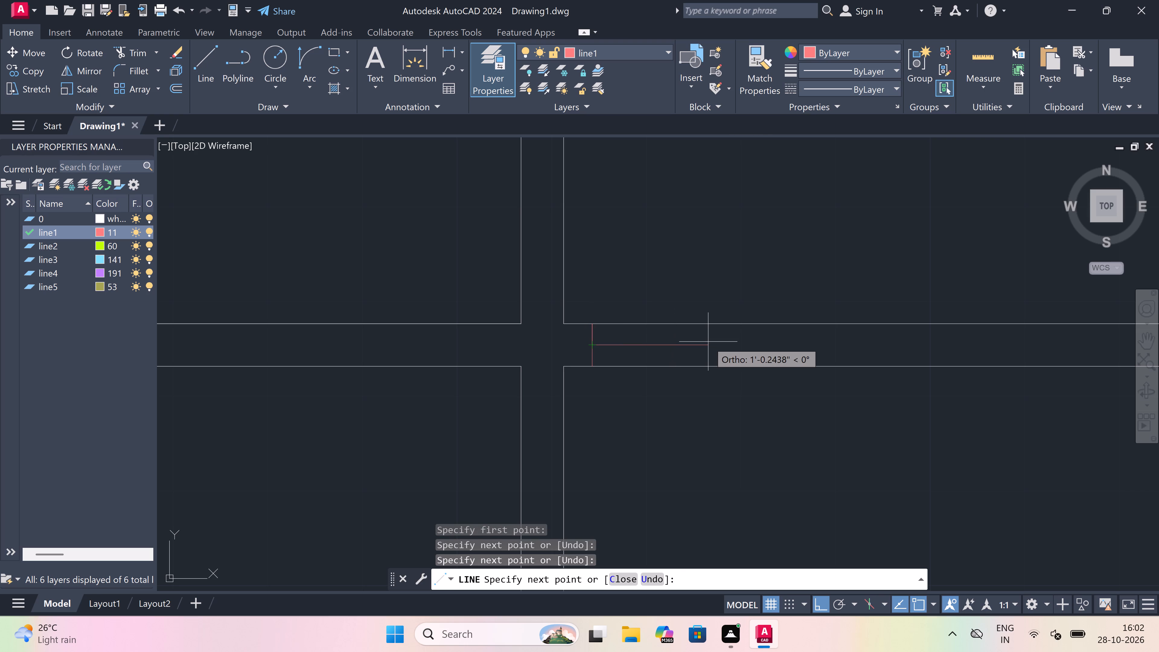
{"action": "key", "text": "shift+quotedbl"}
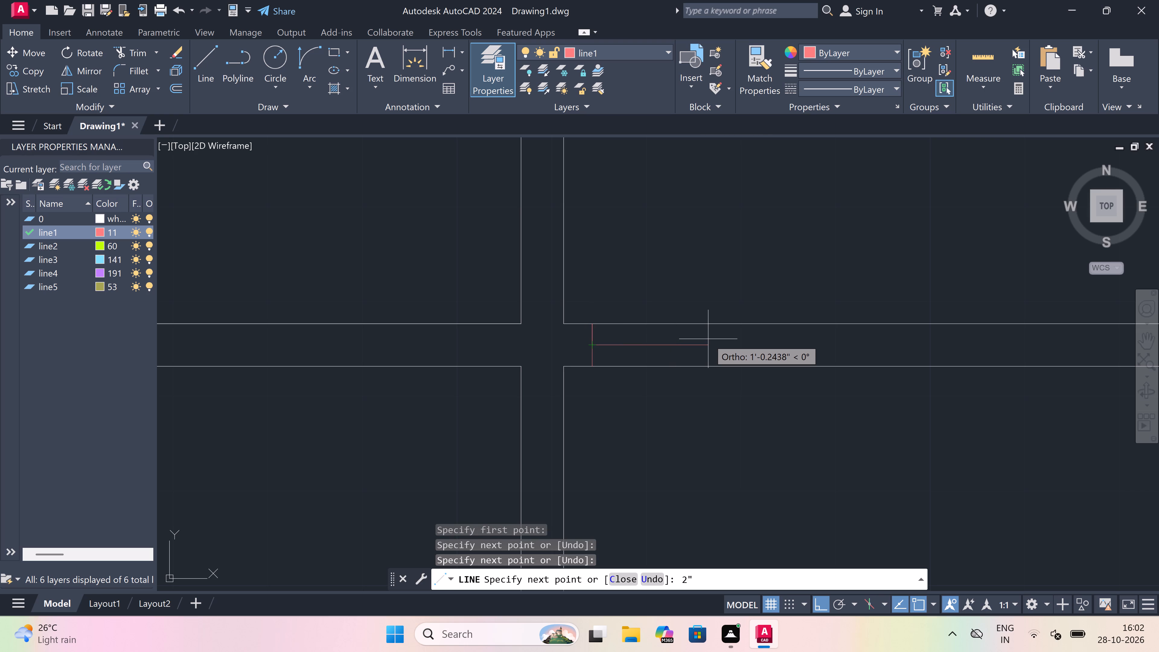
{"action": "key", "text": "space"}
{"action": "key", "text": "2"}
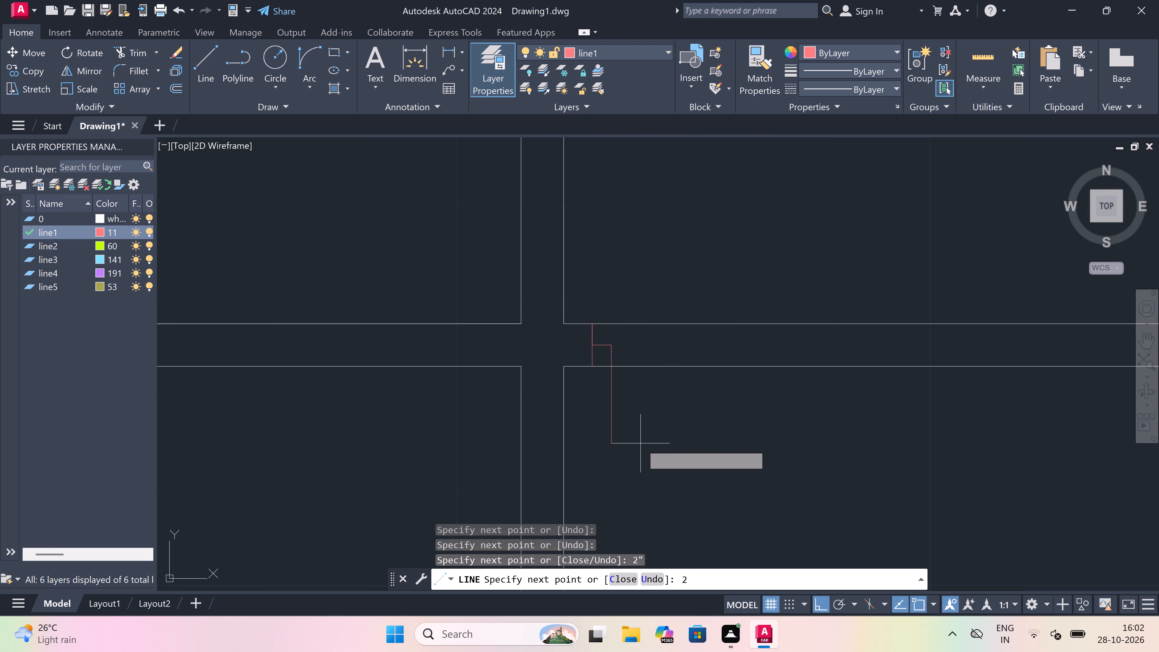
{"action": "key", "text": "apostrophe"}
{"action": "key", "text": "space"}
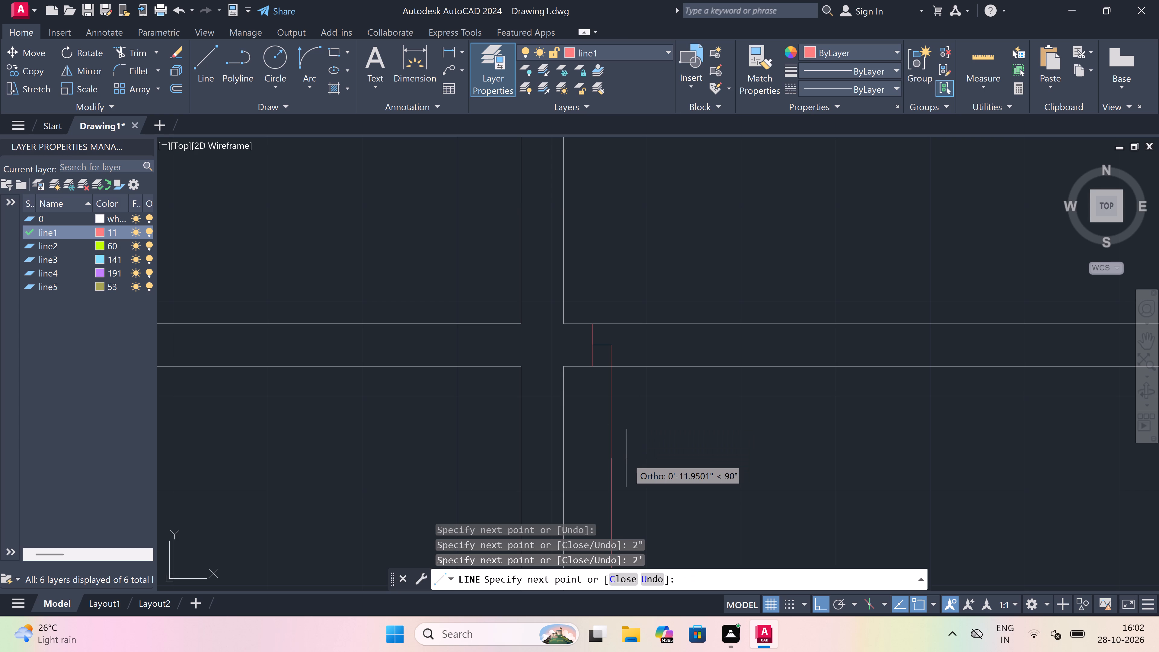
{"action": "key", "text": "Escape"}
Draw the opposite jamb line across the lower-right room's bottom wall, right of the door line, returning to mid-wall and going 2" left.
{"action": "key", "text": "space"}
{"action": "scroll", "coordinate": [606, 344], "scroll_direction": "down", "scroll_amount": 4}
{"action": "scroll", "coordinate": [633, 369], "scroll_direction": "up", "scroll_amount": 3}
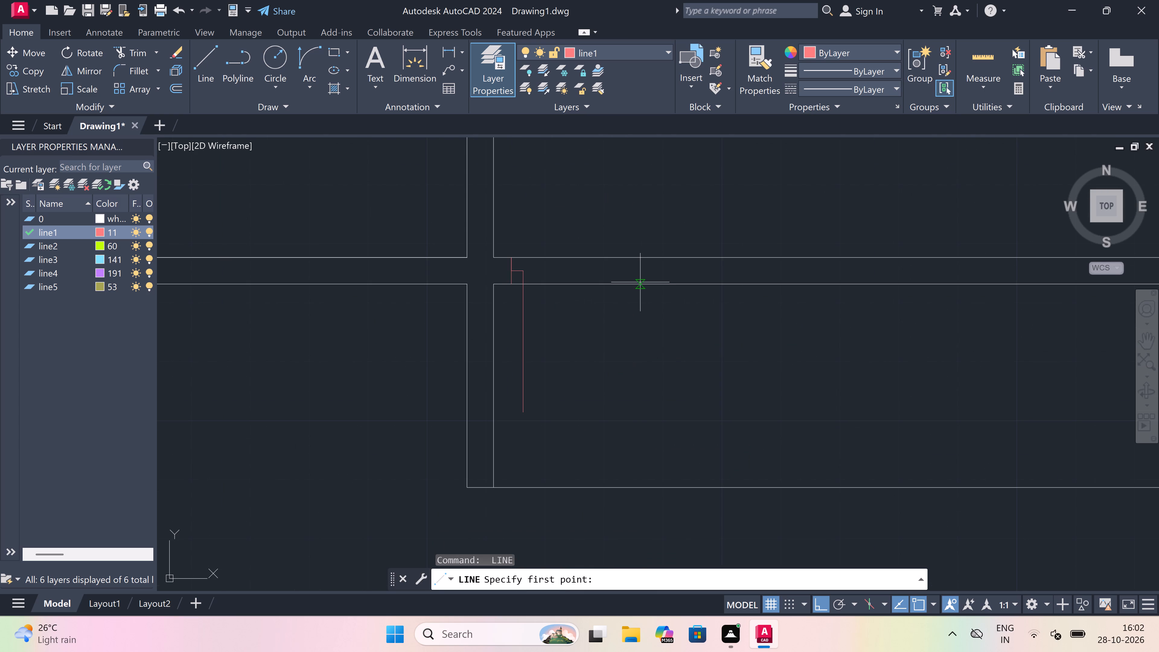
{"action": "left_click", "coordinate": [640, 282]}
{"action": "left_click", "coordinate": [642, 258]}
{"action": "left_click_drag", "start_coordinate": [642, 270], "coordinate": [639, 271]}
{"action": "key", "text": "2"}
{"action": "type", "text": "\""}
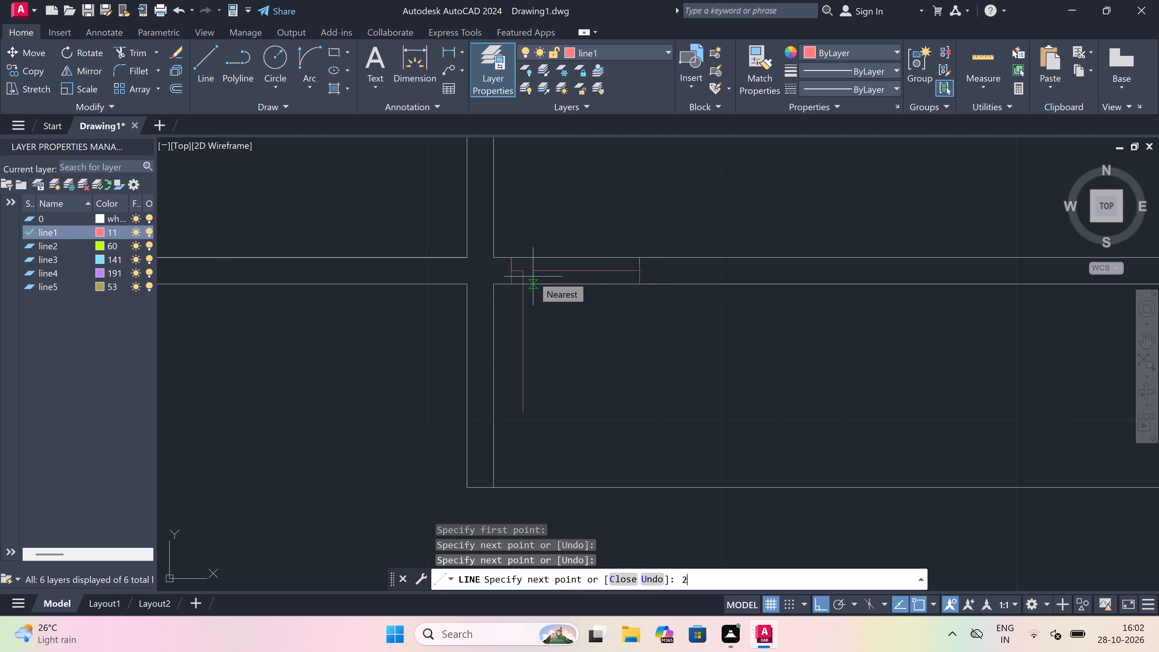
{"action": "key", "text": "space"}
{"action": "key", "text": "Escape"}
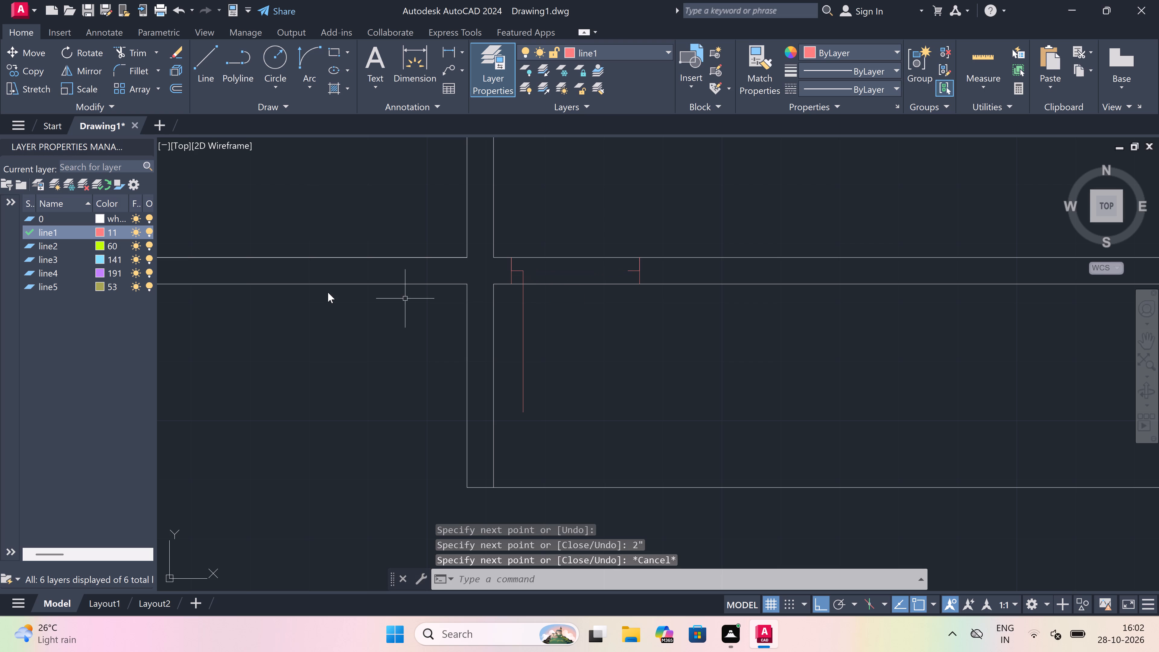
Draw the door swing arc from the bottom end of the new 2' door line to the end of the opposite 2" stub.
{"action": "left_click", "coordinate": [309, 62]}
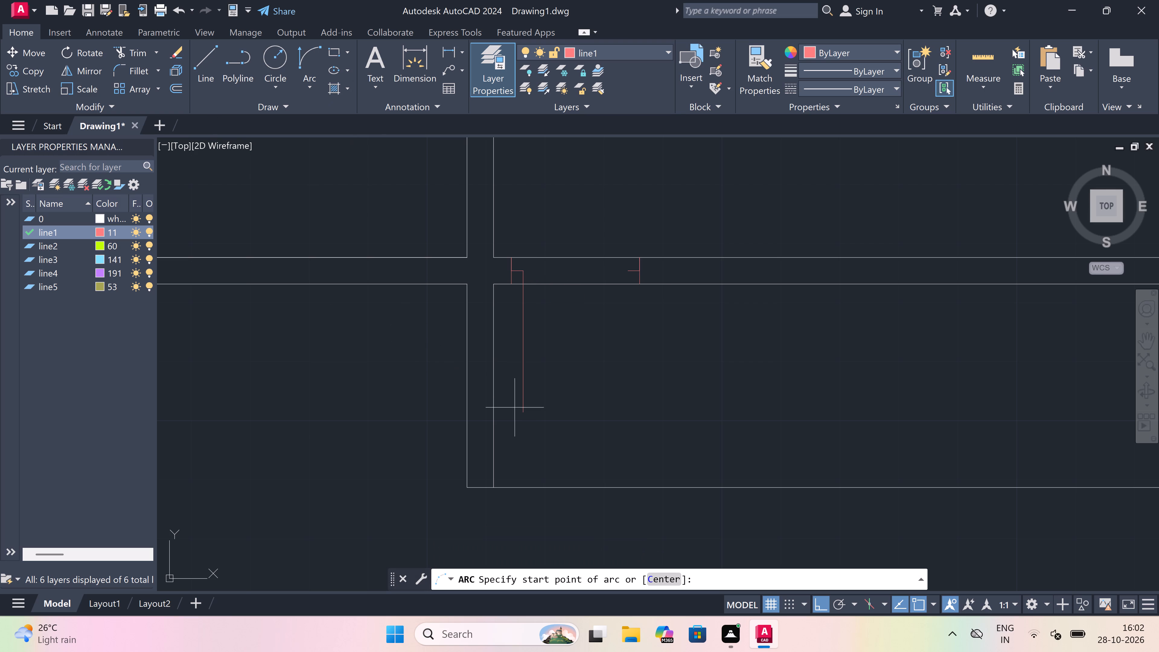
{"action": "left_click_drag", "start_coordinate": [527, 413], "coordinate": [551, 392]}
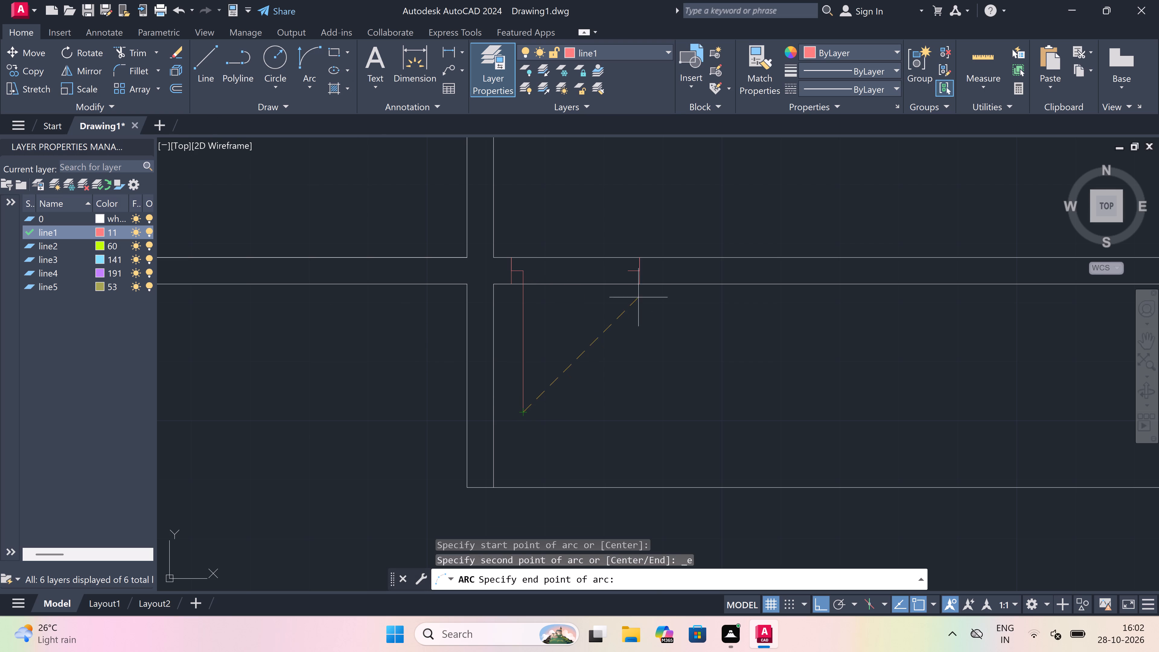
{"action": "left_click", "coordinate": [628, 272]}
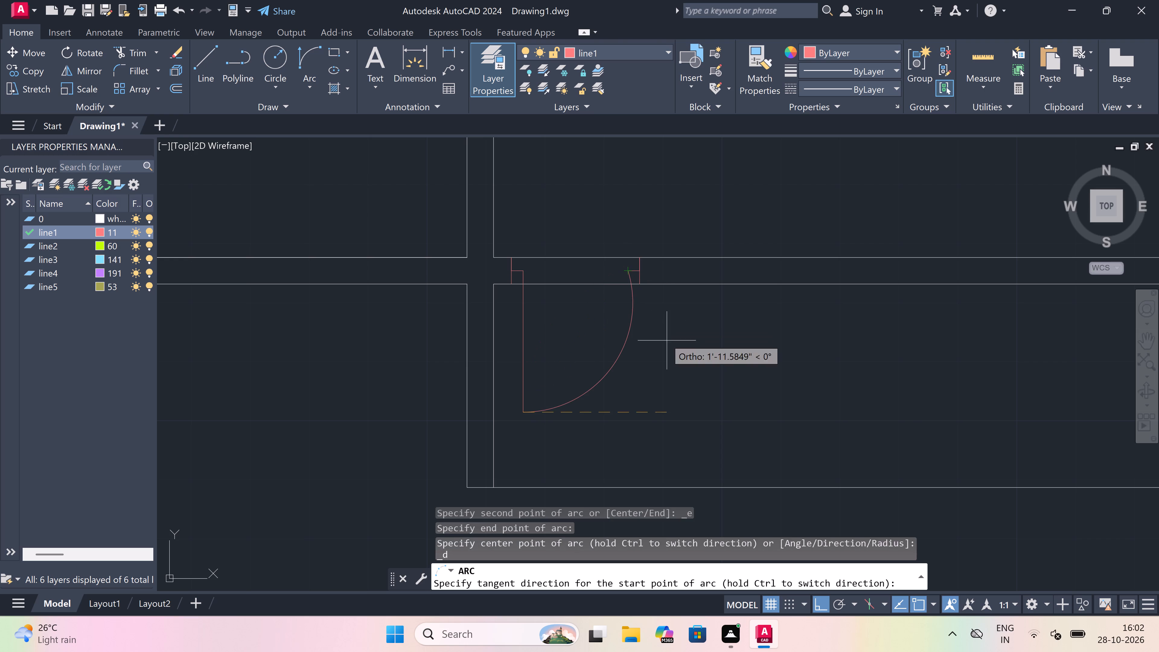
{"action": "left_click", "coordinate": [668, 341]}
Trim both wall lines inside the new door opening in the lower-right room's bottom wall.
{"action": "key", "text": "t"}
{"action": "key", "text": "r"}
{"action": "key", "text": "space"}
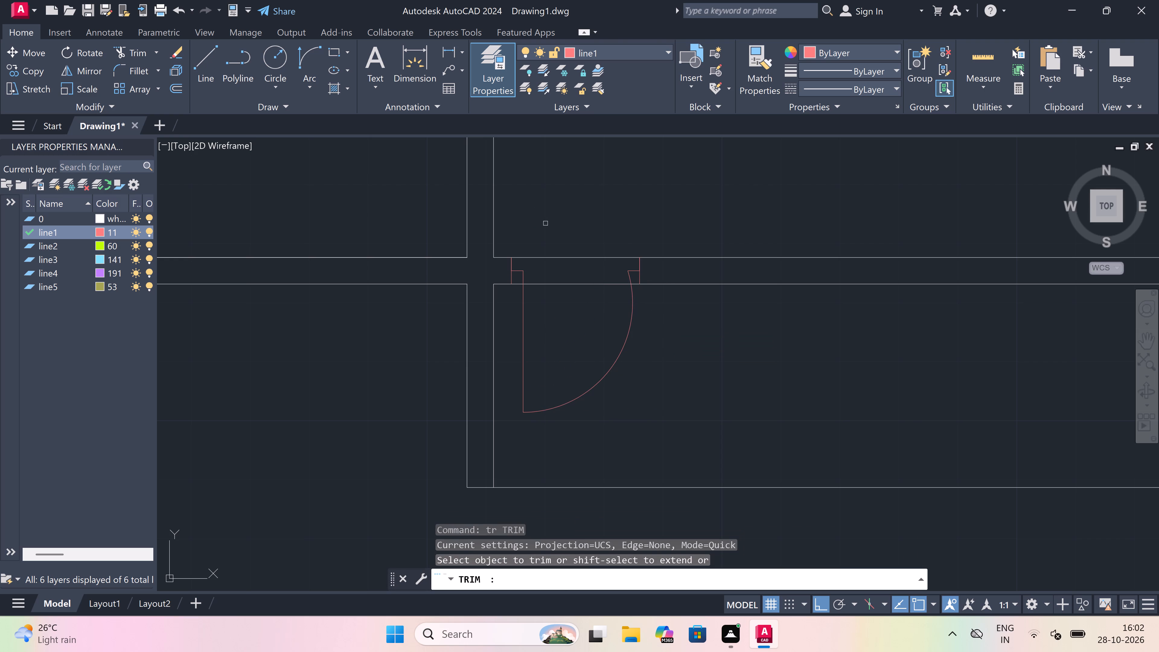
{"action": "left_click_drag", "start_coordinate": [564, 237], "coordinate": [564, 241]}
{"action": "left_click", "coordinate": [564, 351]}
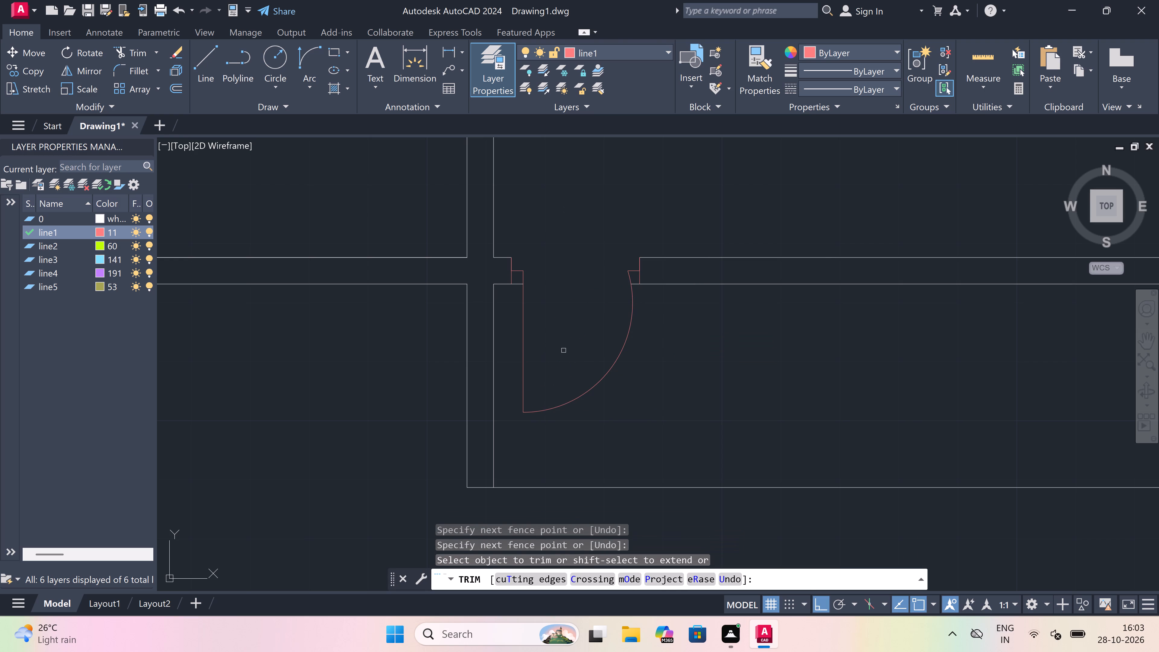
{"action": "key", "text": "Escape"}
Start a new line for the next door.
{"action": "scroll", "coordinate": [591, 418], "scroll_direction": "down", "scroll_amount": 4}
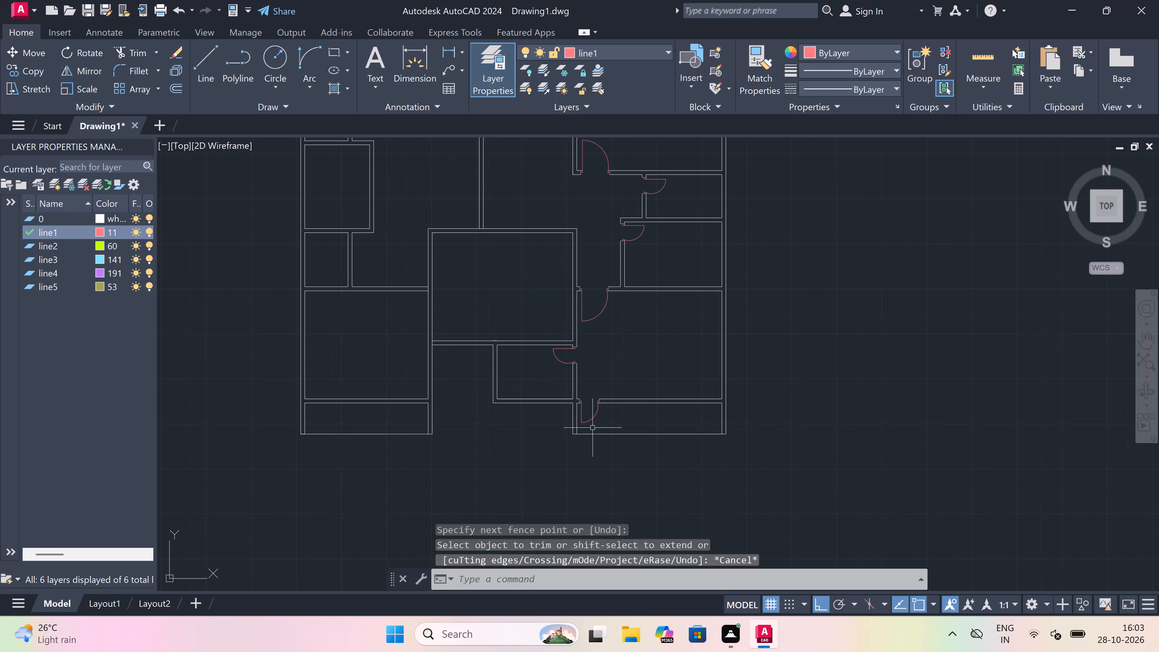
{"action": "type", "text": "l"}
{"action": "key", "text": "space"}
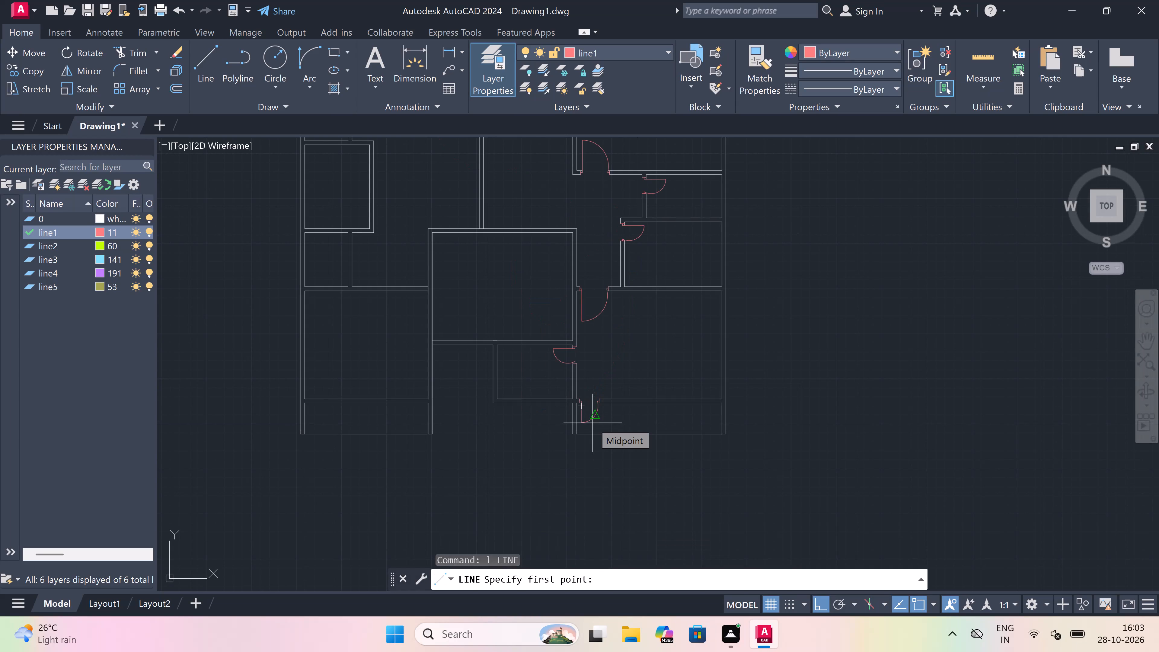
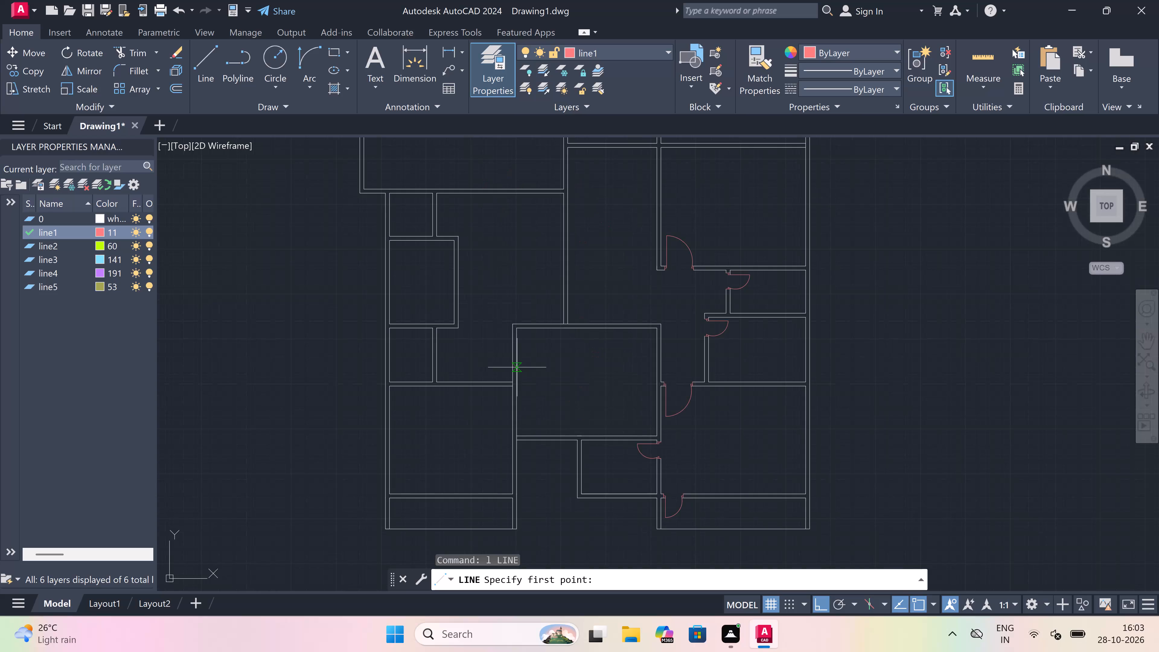
Draw a door jamb line across the horizontal wall just west of the central room, with a 2" westward return and a 3' leaf southward.
{"action": "scroll", "coordinate": [499, 378], "scroll_direction": "up", "scroll_amount": 2}
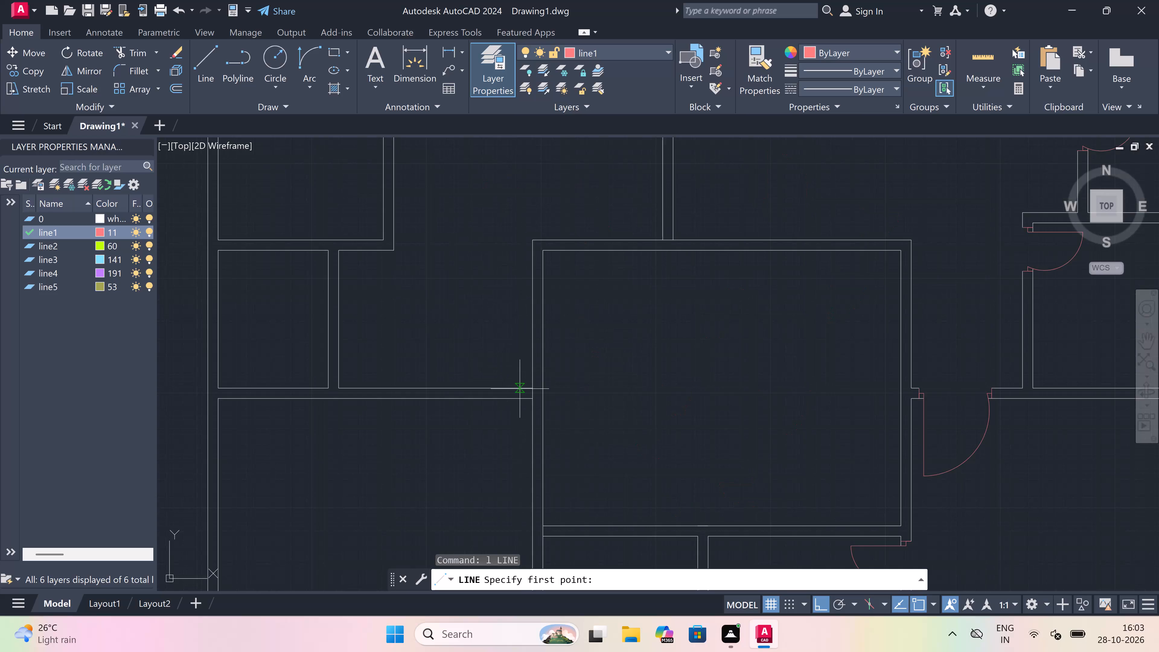
{"action": "scroll", "coordinate": [520, 389], "scroll_direction": "up", "scroll_amount": 2}
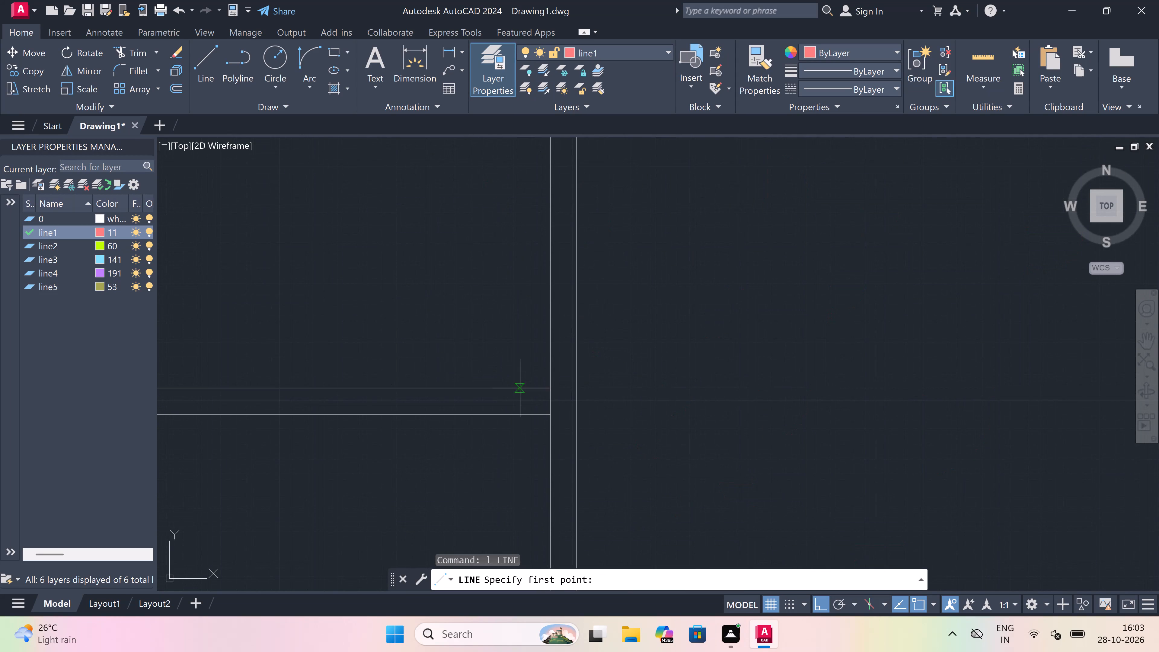
{"action": "left_click", "coordinate": [519, 388]}
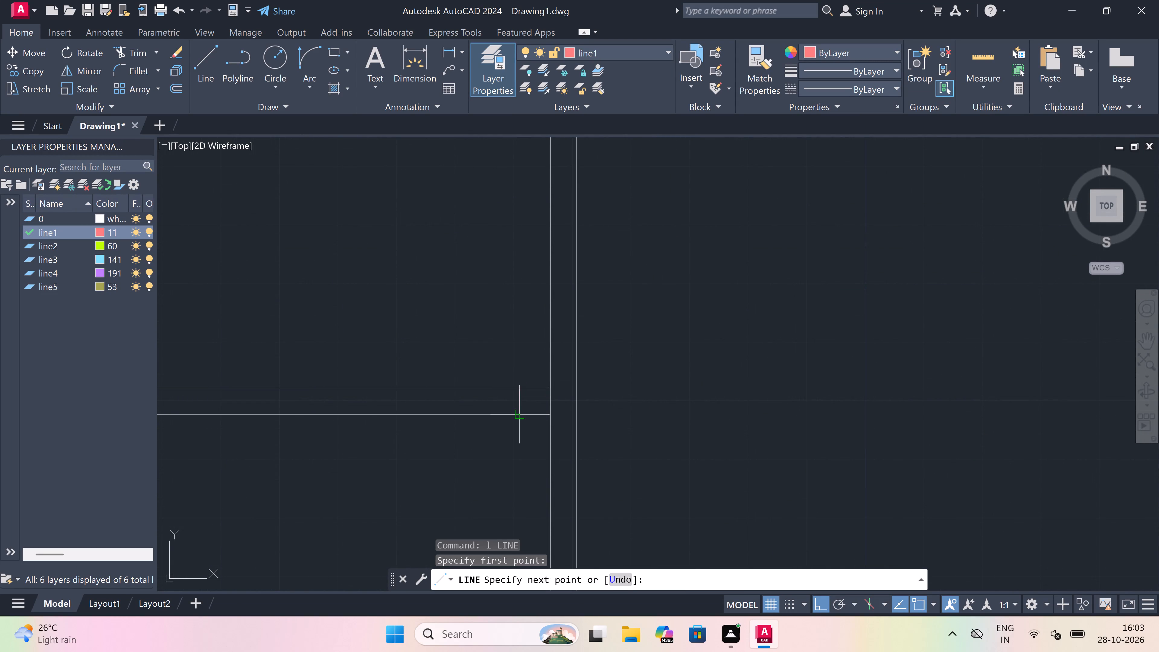
{"action": "left_click", "coordinate": [523, 412]}
{"action": "left_click_drag", "start_coordinate": [521, 401], "coordinate": [496, 404]}
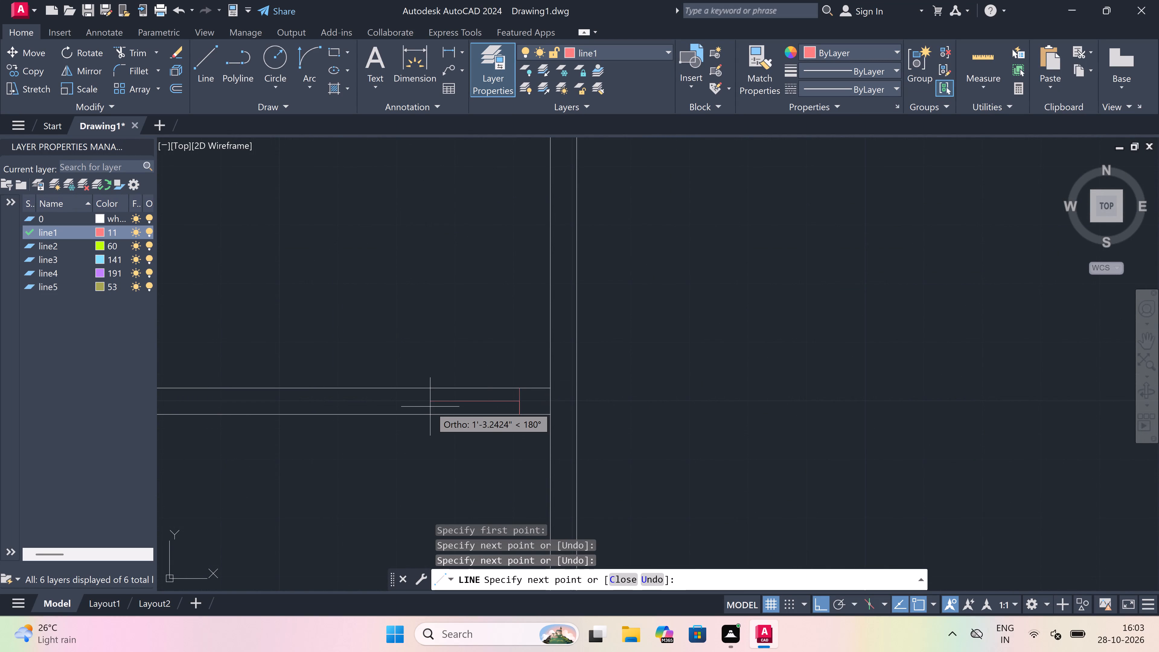
{"action": "key", "text": "2"}
{"action": "type", "text": "\""}
{"action": "key", "text": "space"}
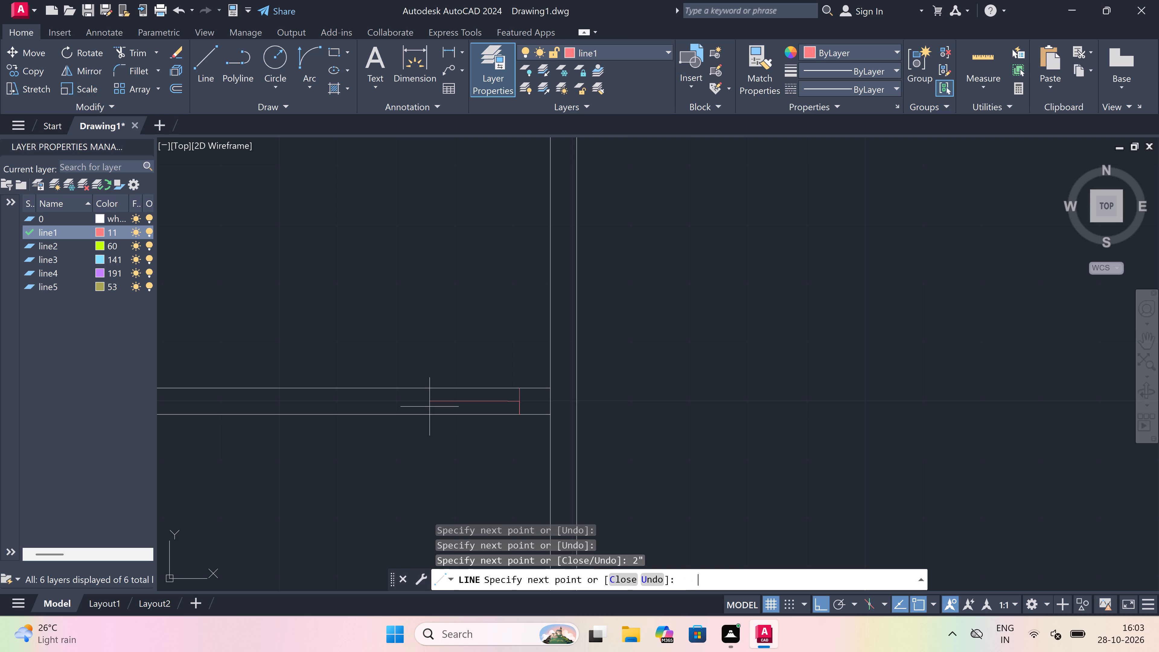
{"action": "scroll", "coordinate": [430, 404], "scroll_direction": "down", "scroll_amount": 2}
{"action": "scroll", "coordinate": [423, 444], "scroll_direction": "up", "scroll_amount": 1}
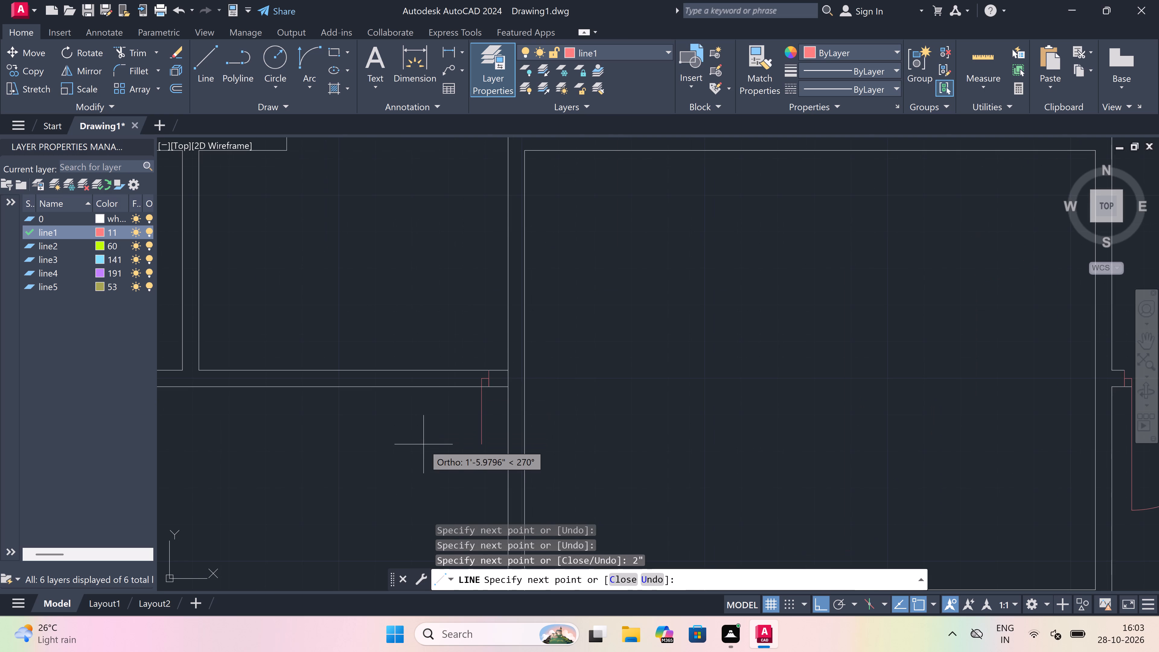
{"action": "type", "text": "3'"}
{"action": "key", "text": "space"}
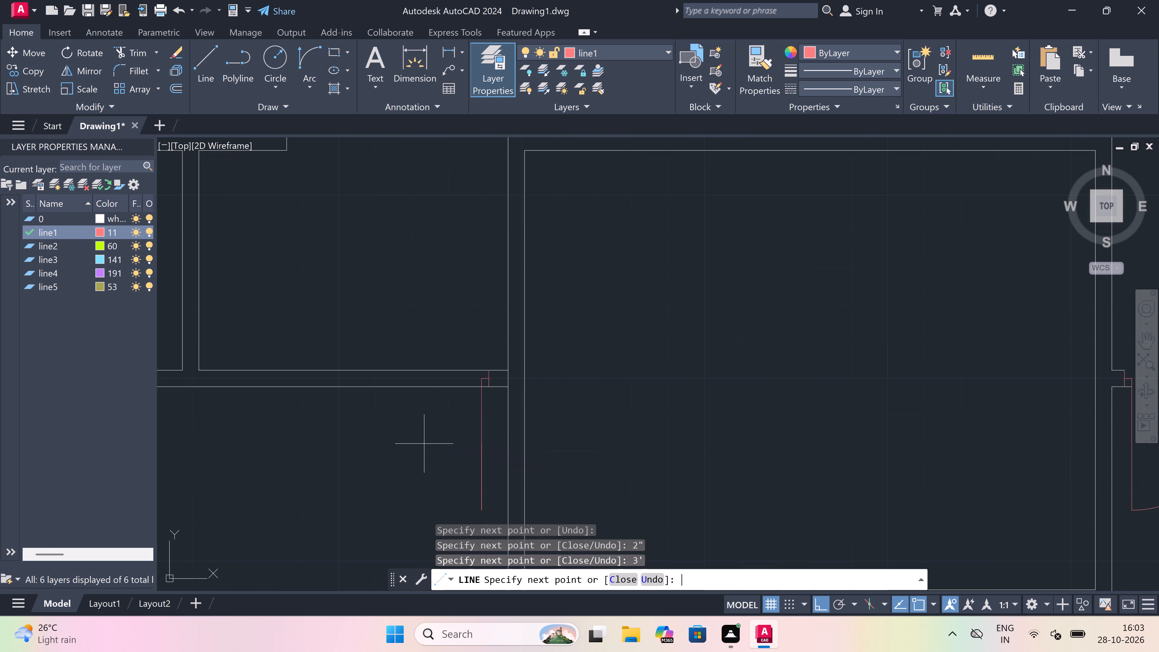
{"action": "key", "text": "Escape"}
Draw the opposite jamb line across the same wall west of the leaf, with a 2" return from its midpoint toward the opening.
{"action": "key", "text": "space"}
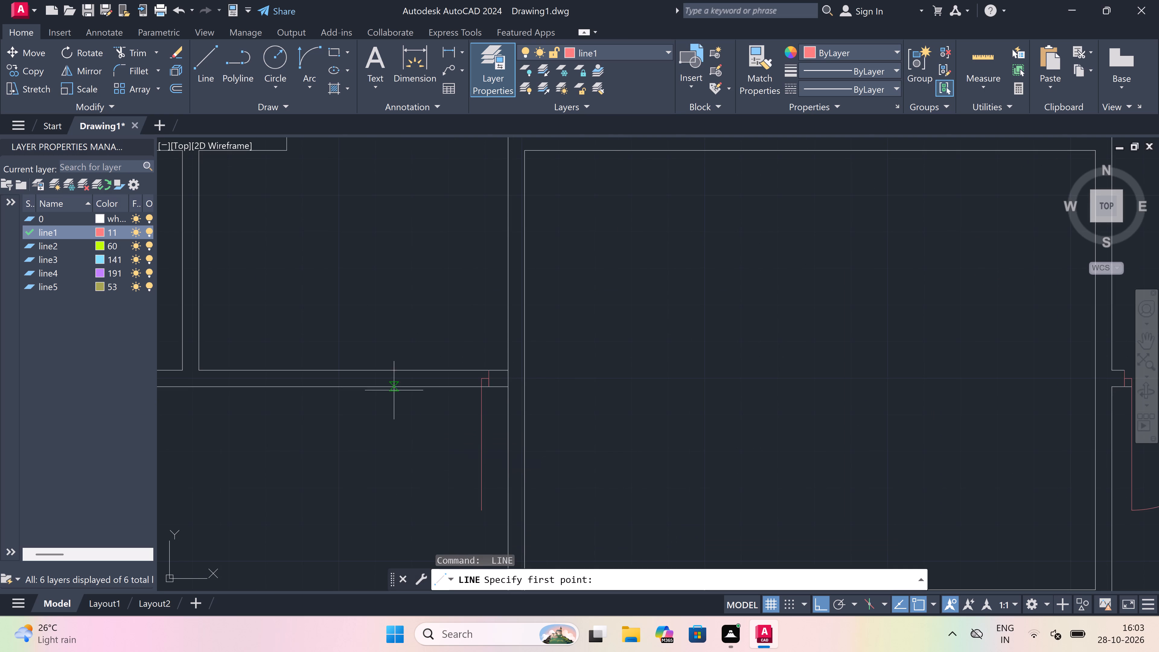
{"action": "left_click", "coordinate": [376, 383]}
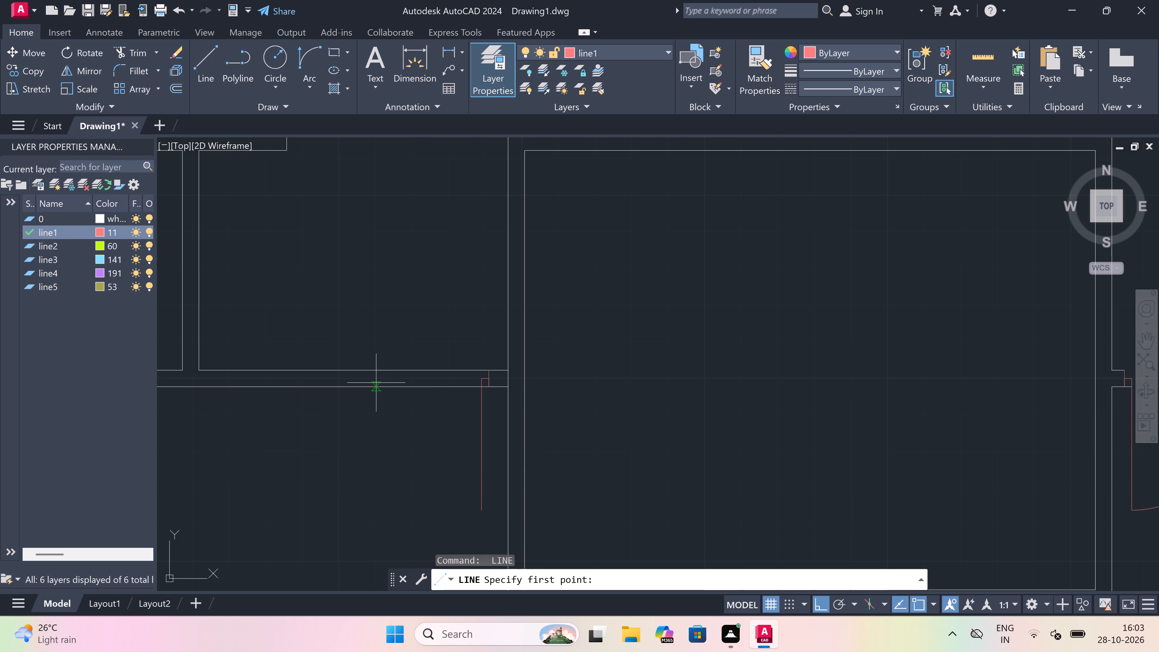
{"action": "left_click", "coordinate": [373, 371]}
{"action": "left_click", "coordinate": [373, 381]}
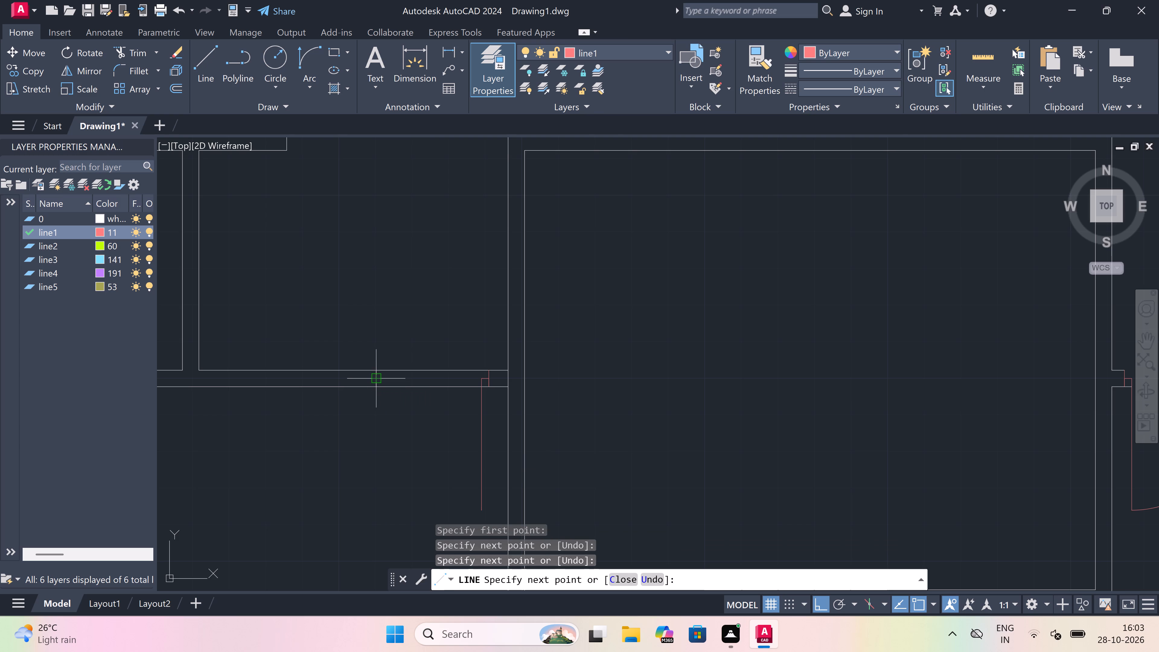
{"action": "scroll", "coordinate": [373, 381], "scroll_direction": "up", "scroll_amount": 2}
{"action": "type", "text": "2\""}
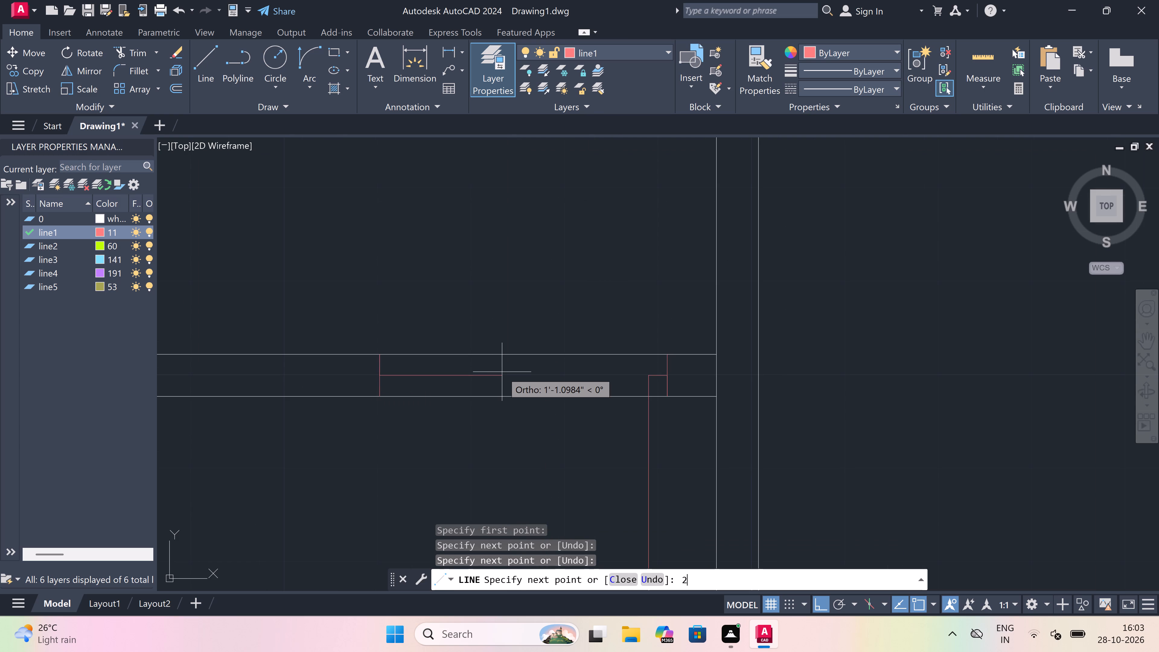
{"action": "key", "text": "space"}
{"action": "key", "text": "Escape"}
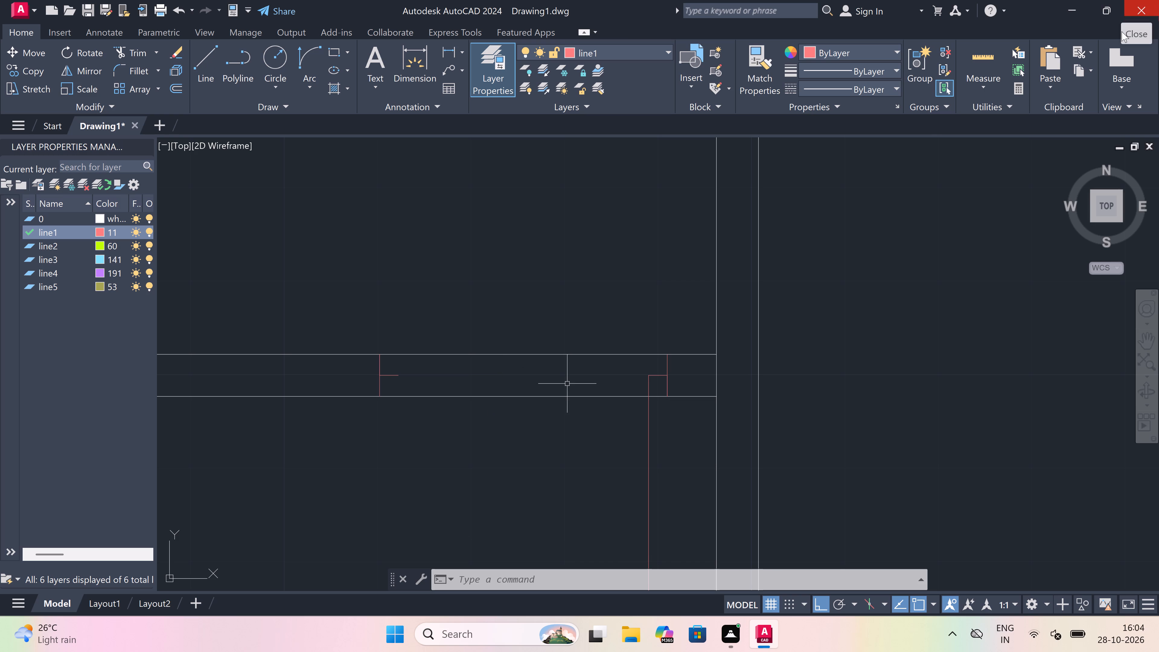
Draw the door swing arc from the leaf's free end to the end of the opposite jamb's return using Start, End, Direction.
{"action": "scroll", "coordinate": [595, 276], "scroll_direction": "down", "scroll_amount": 4}
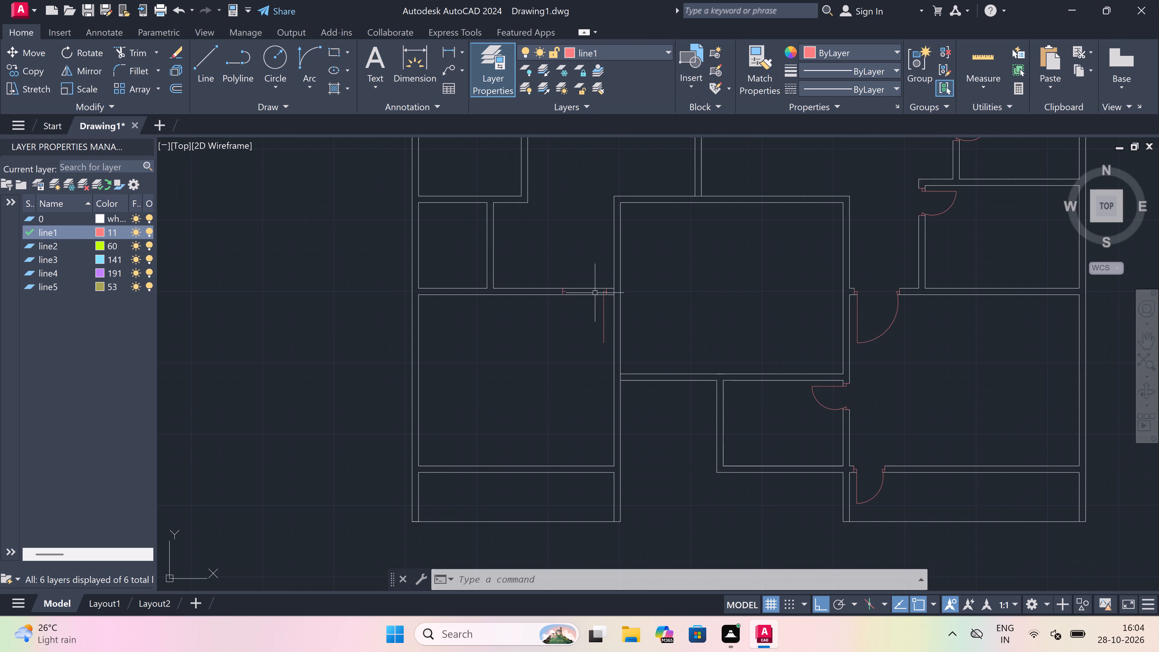
{"action": "scroll", "coordinate": [596, 316], "scroll_direction": "up", "scroll_amount": 3}
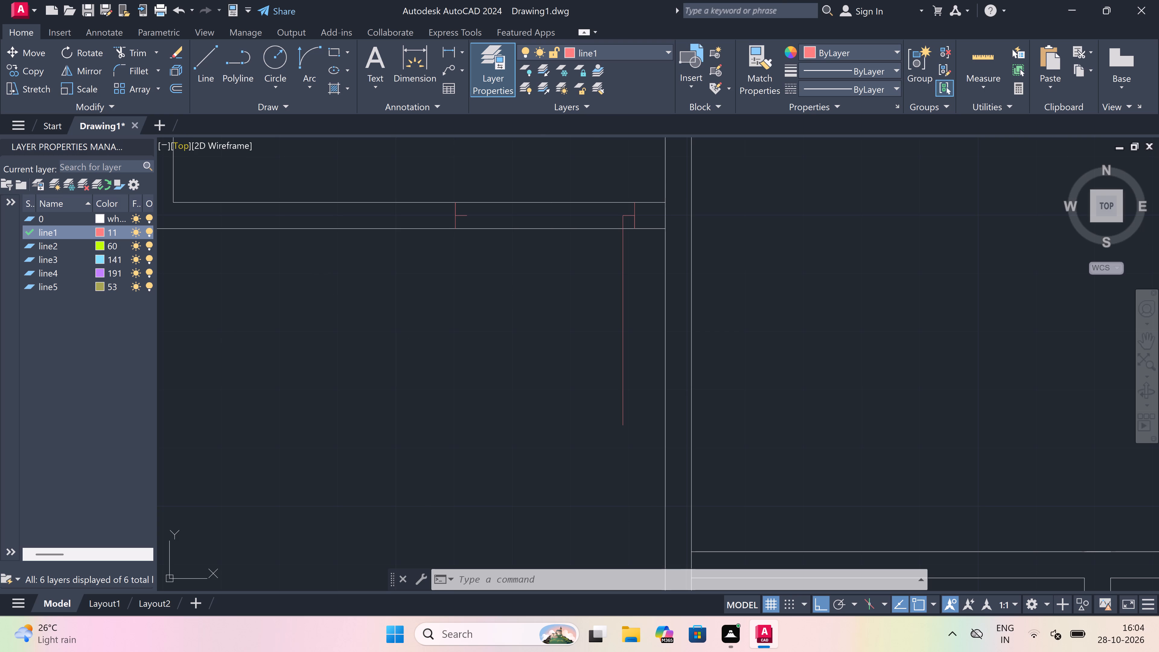
{"action": "scroll", "coordinate": [556, 279], "scroll_direction": "down", "scroll_amount": 1}
{"action": "scroll", "coordinate": [554, 275], "scroll_direction": "up", "scroll_amount": 1}
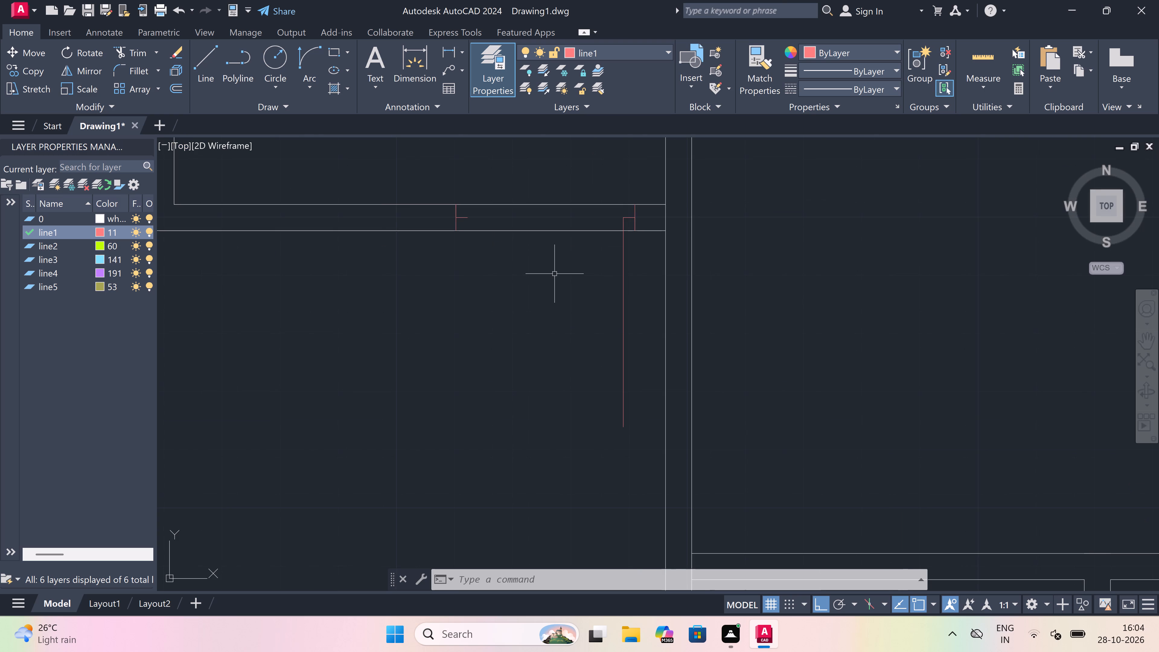
{"action": "left_click", "coordinate": [316, 55]}
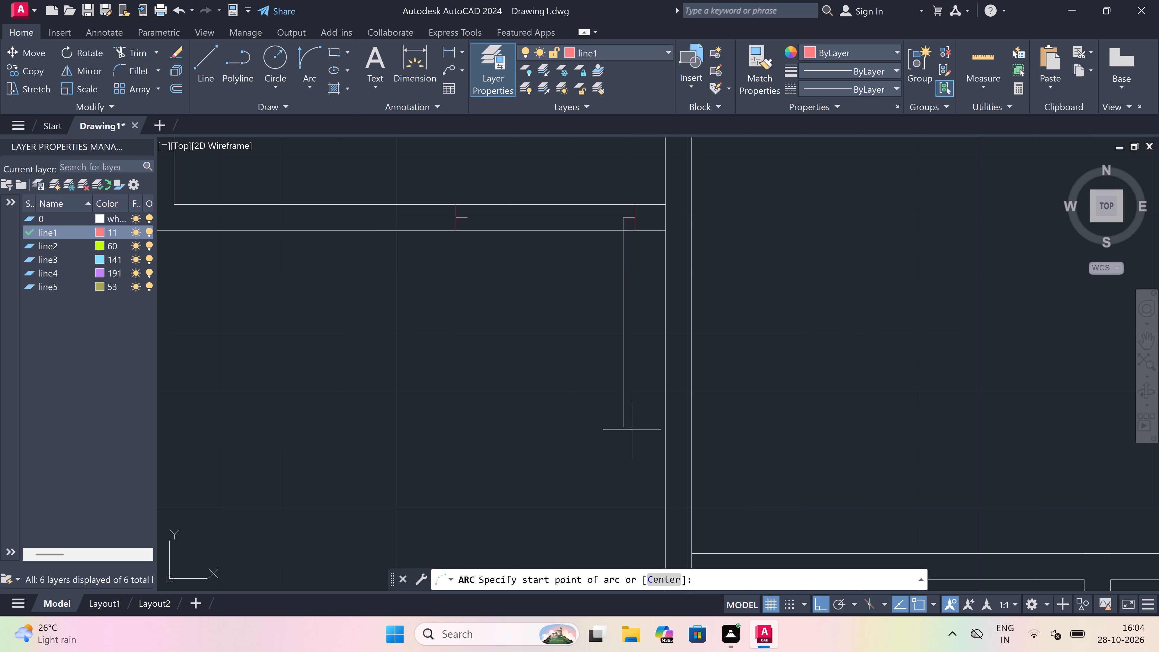
{"action": "left_click_drag", "start_coordinate": [619, 427], "coordinate": [616, 416]}
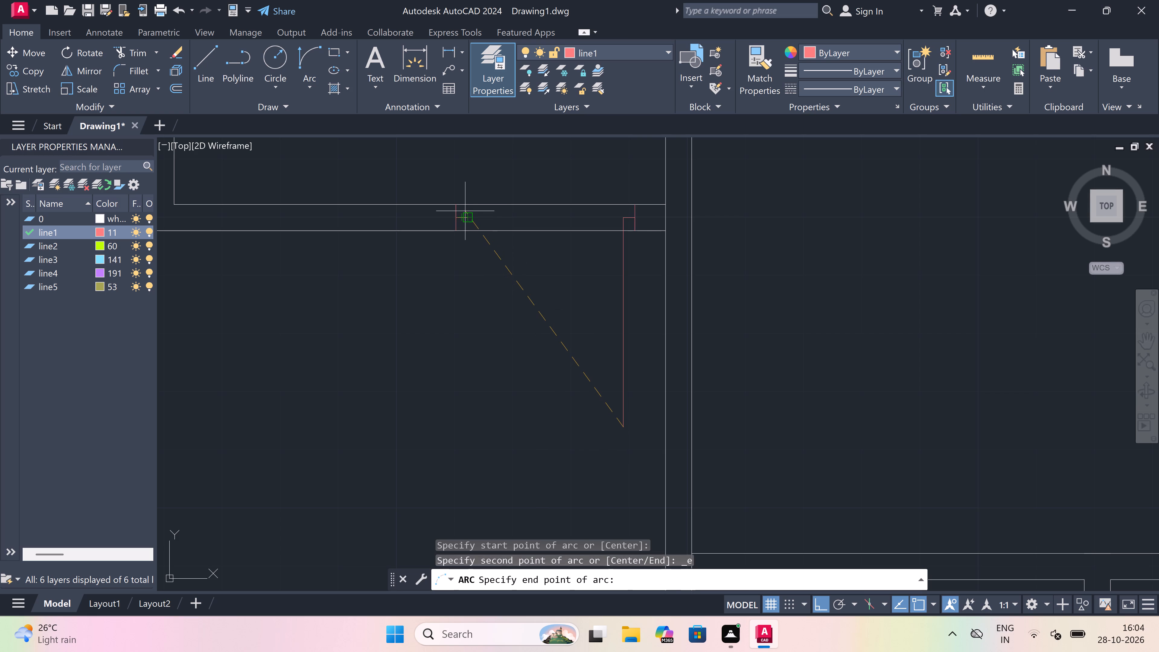
{"action": "left_click_drag", "start_coordinate": [466, 216], "coordinate": [458, 226]}
{"action": "left_click_drag", "start_coordinate": [343, 343], "coordinate": [356, 331]}
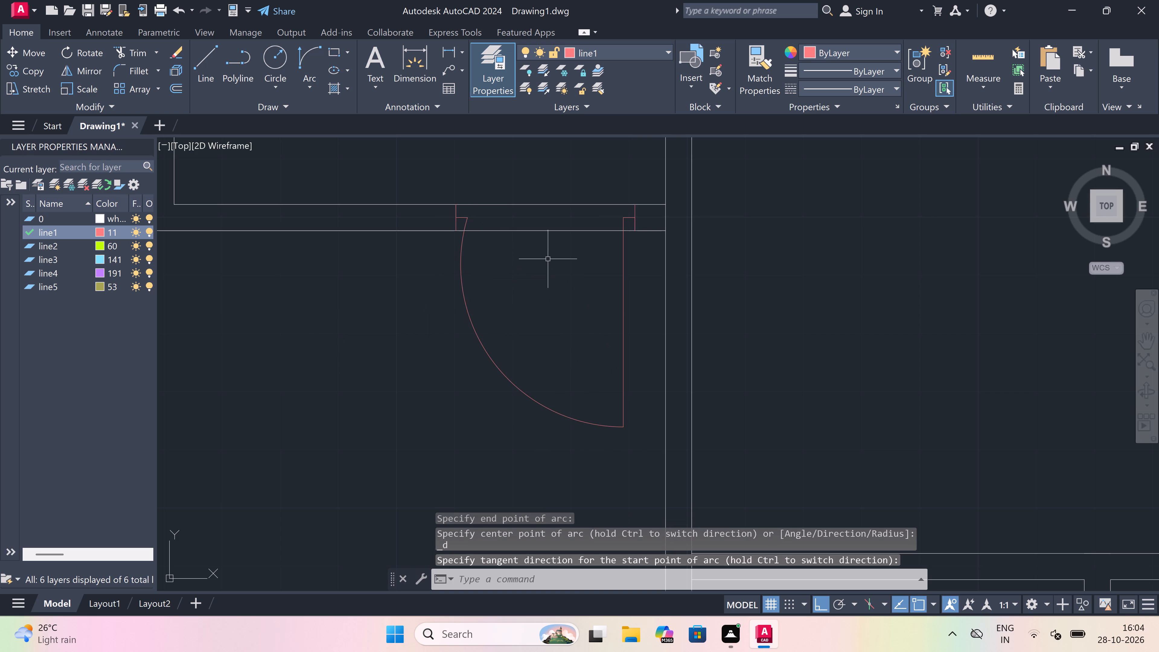
Trim both wall lines between the two jambs to open the doorway west of the central room.
{"action": "key", "text": "t"}
{"action": "key", "text": "r"}
{"action": "key", "text": "space"}
{"action": "left_click_drag", "start_coordinate": [563, 176], "coordinate": [563, 182]}
{"action": "left_click", "coordinate": [552, 230]}
{"action": "left_click_drag", "start_coordinate": [553, 241], "coordinate": [553, 230]}
{"action": "left_click", "coordinate": [553, 200]}
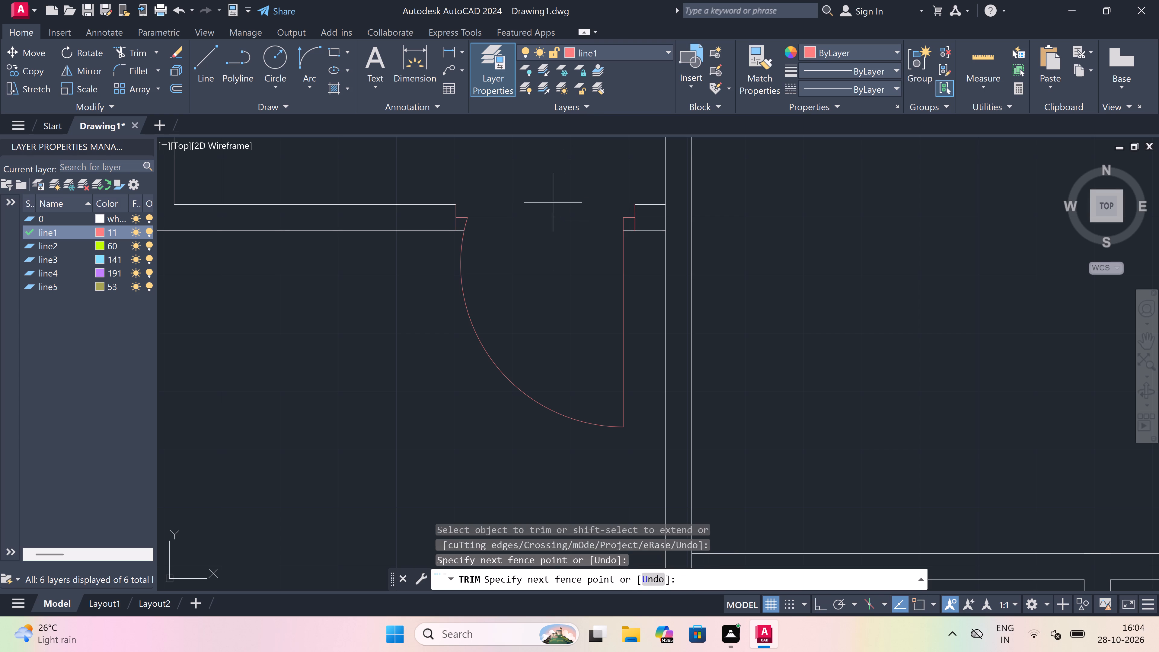
{"action": "left_click", "coordinate": [520, 299]}
{"action": "key", "text": "Escape"}
{"action": "scroll", "coordinate": [404, 324], "scroll_direction": "down", "scroll_amount": 2}
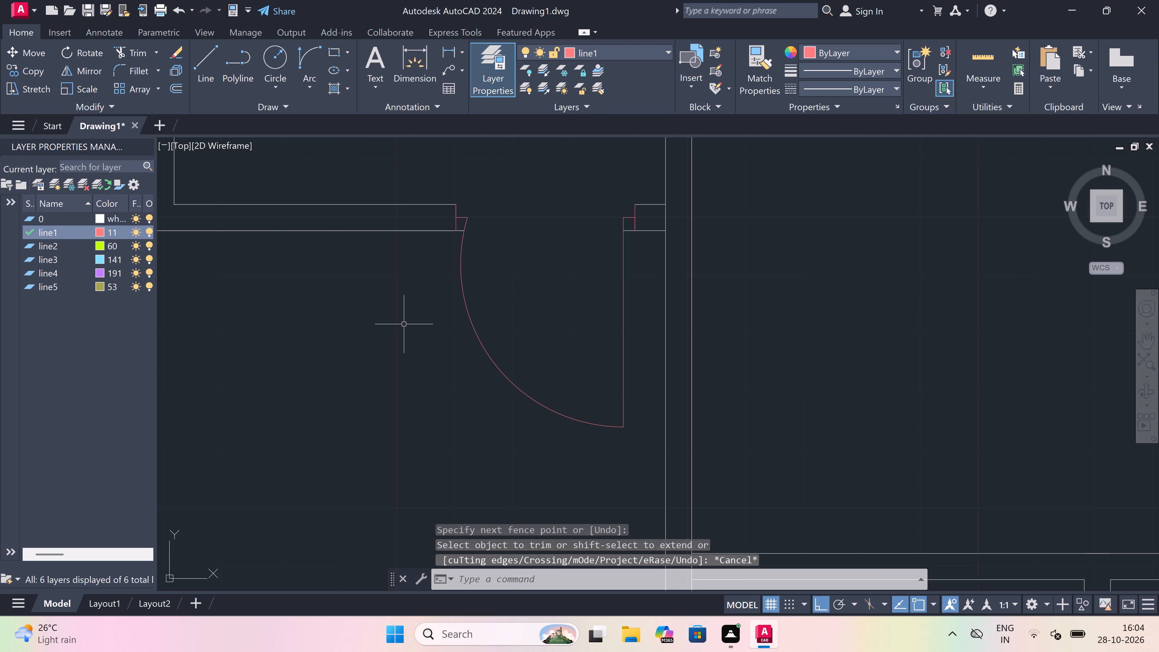
{"action": "scroll", "coordinate": [404, 324], "scroll_direction": "down", "scroll_amount": 2}
{"action": "key", "text": "space"}
{"action": "scroll", "coordinate": [405, 319], "scroll_direction": "up", "scroll_amount": 1}
{"action": "key", "text": "Escape"}
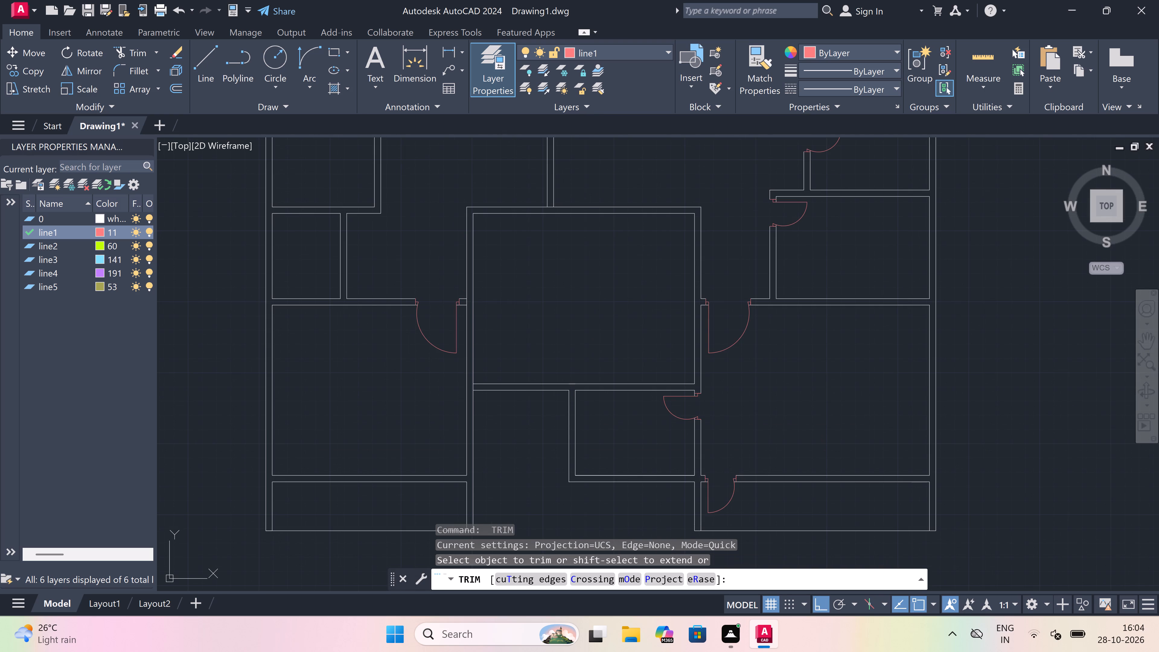
Draw a jamb line across the central room's west wall near its northwest corner, with a 2" southward return and a 3' leaf eastward.
{"action": "key", "text": "l"}
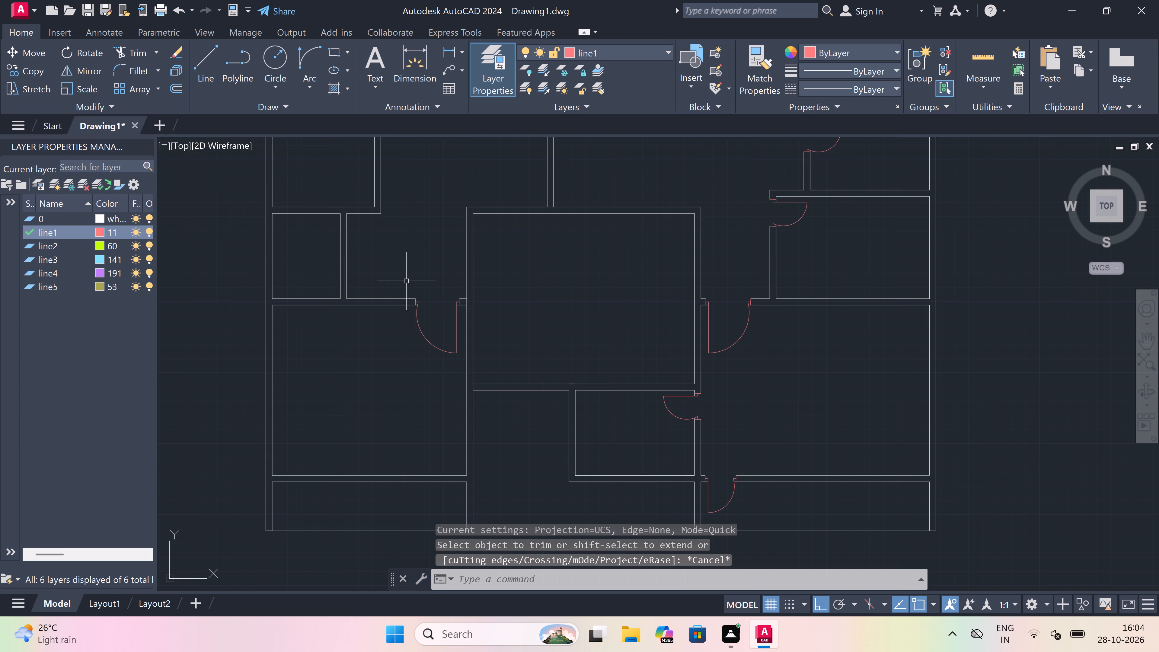
{"action": "key", "text": "space"}
{"action": "scroll", "coordinate": [403, 307], "scroll_direction": "down", "scroll_amount": 2}
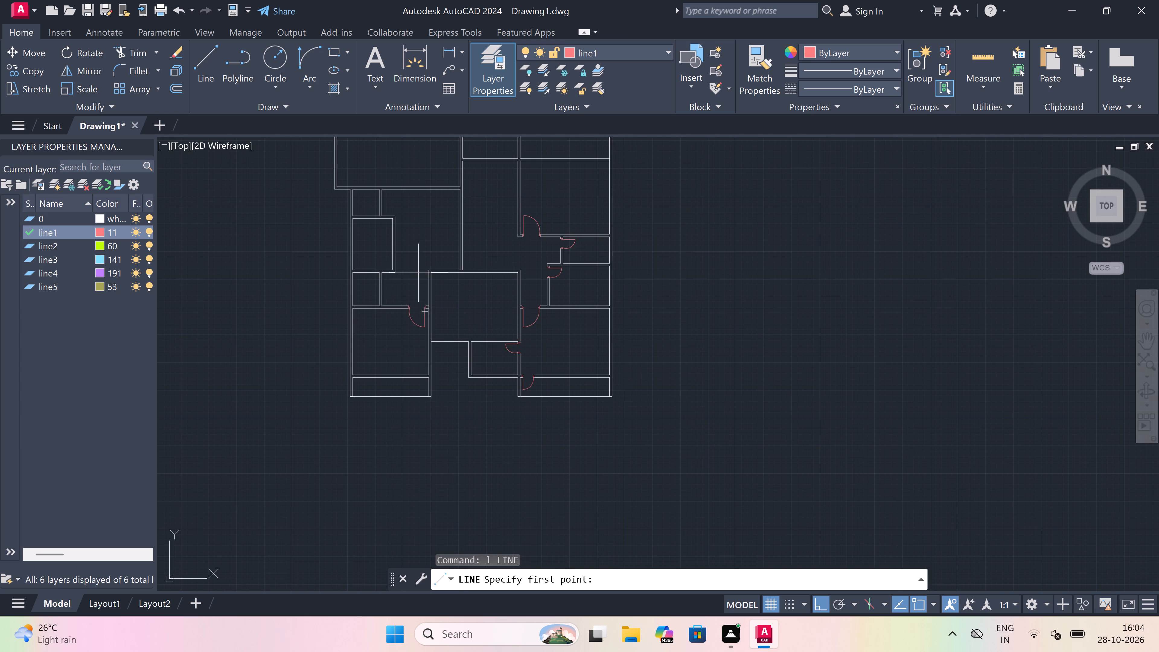
{"action": "scroll", "coordinate": [423, 266], "scroll_direction": "up", "scroll_amount": 2}
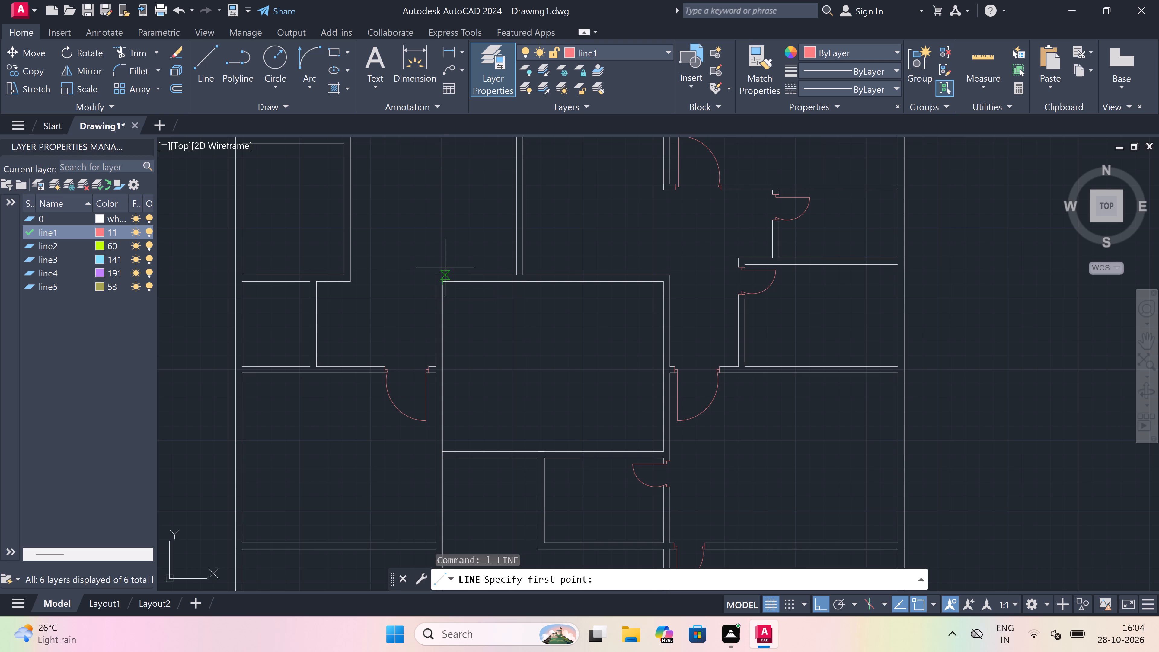
{"action": "scroll", "coordinate": [443, 276], "scroll_direction": "up", "scroll_amount": 3}
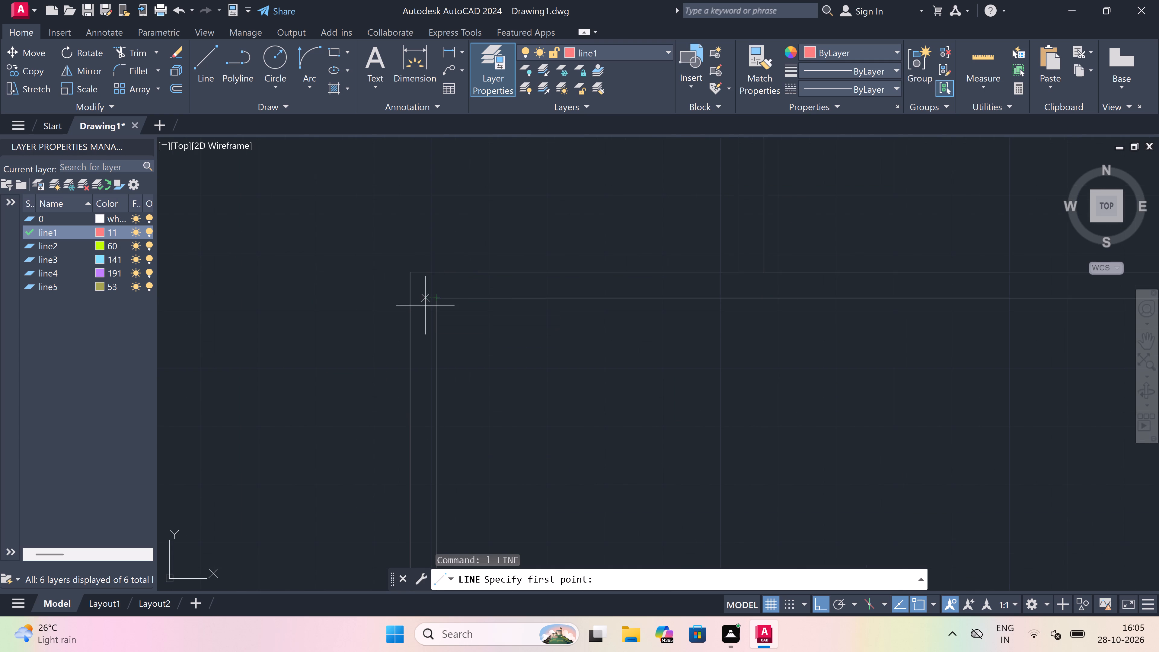
{"action": "left_click_drag", "start_coordinate": [408, 312], "coordinate": [415, 312]}
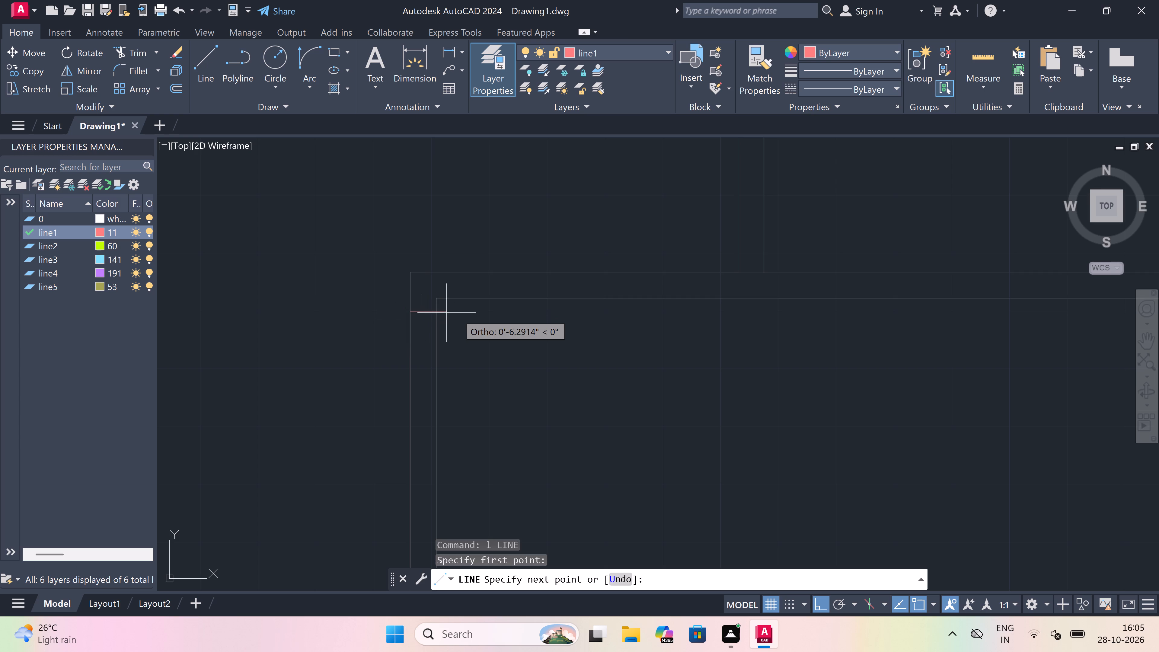
{"action": "left_click", "coordinate": [436, 312]}
{"action": "left_click", "coordinate": [420, 310]}
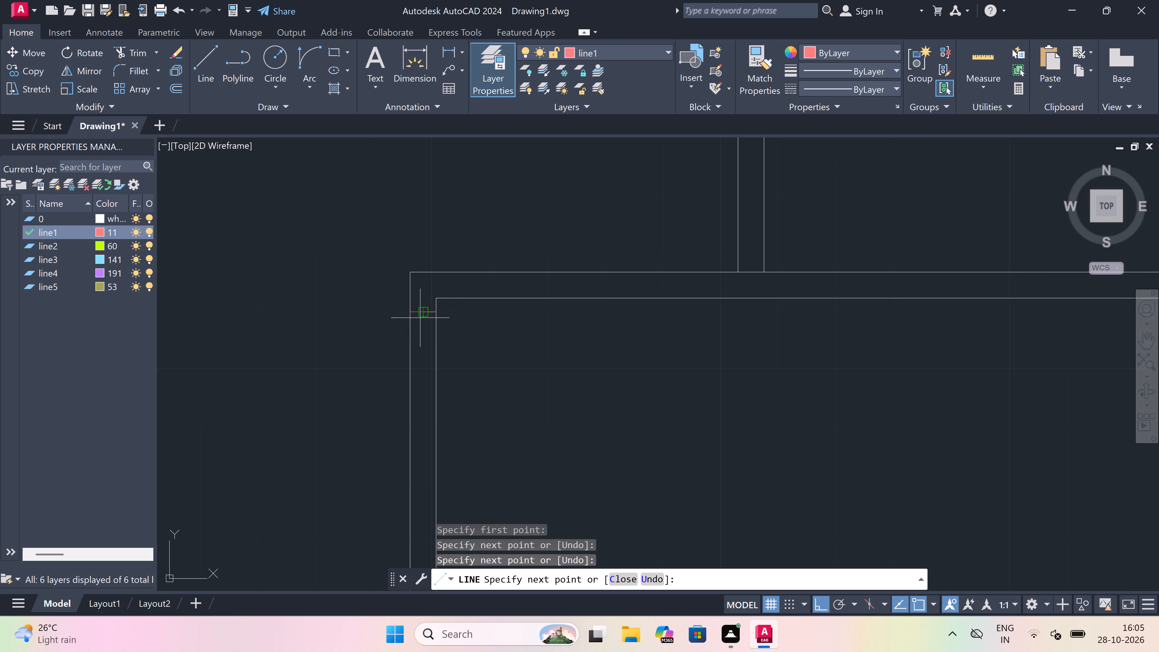
{"action": "type", "text": "2\""}
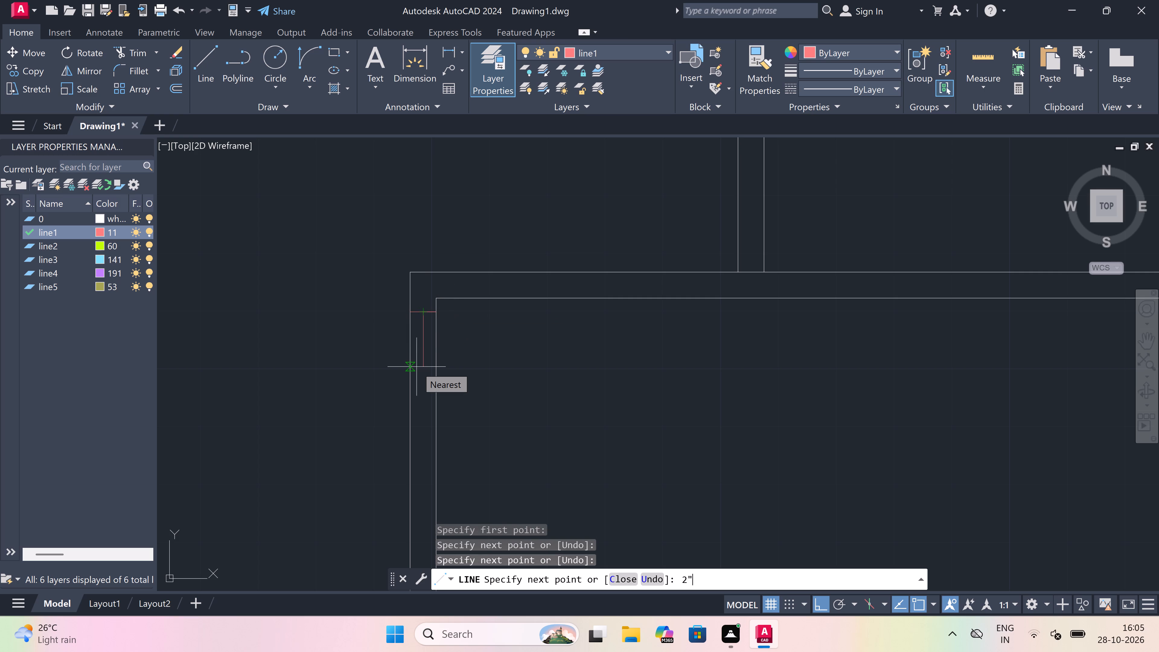
{"action": "key", "text": "space"}
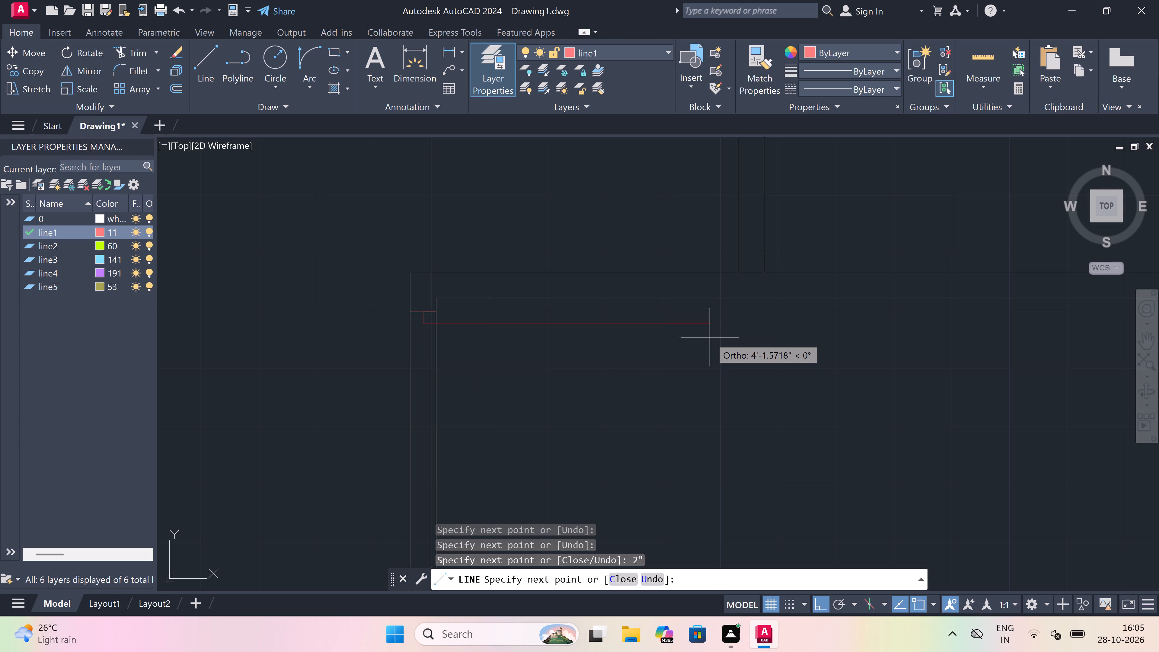
{"action": "key", "text": "3"}
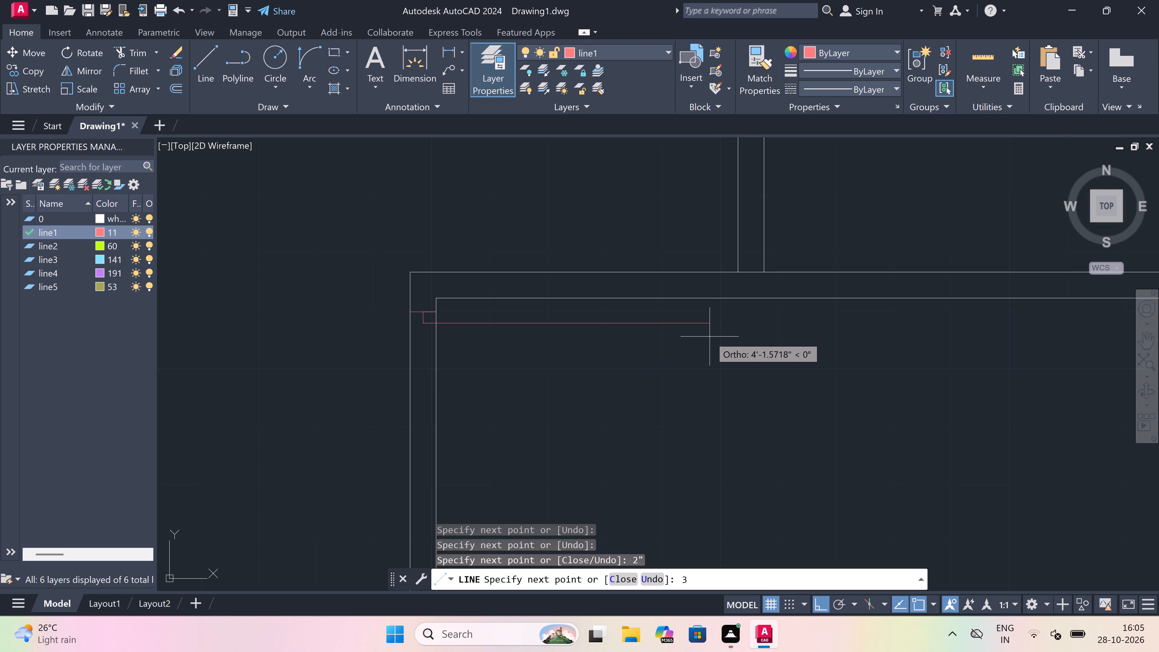
{"action": "key", "text": "apostrophe"}
{"action": "key", "text": "space"}
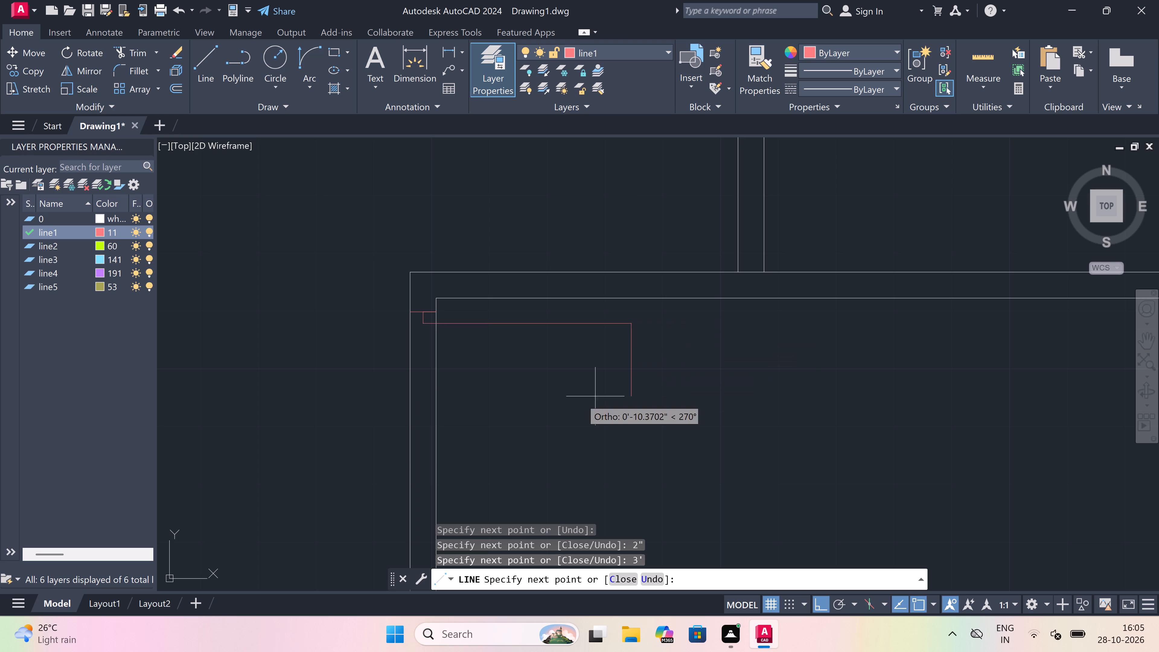
{"action": "key", "text": "Escape"}
Draw the opposite jamb line across the central room's west wall south of the leaf, with a 2" northward return from its midpoint.
{"action": "scroll", "coordinate": [346, 409], "scroll_direction": "down", "scroll_amount": 2}
{"action": "scroll", "coordinate": [355, 416], "scroll_direction": "up", "scroll_amount": 2}
{"action": "key", "text": "space"}
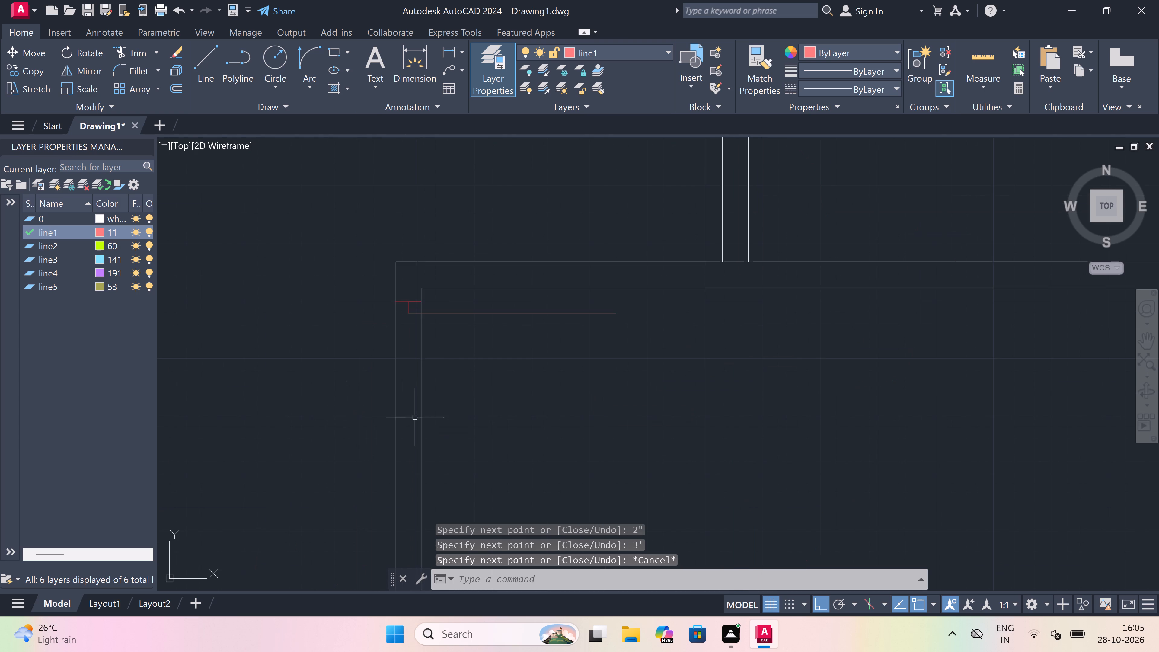
{"action": "left_click", "coordinate": [399, 465]}
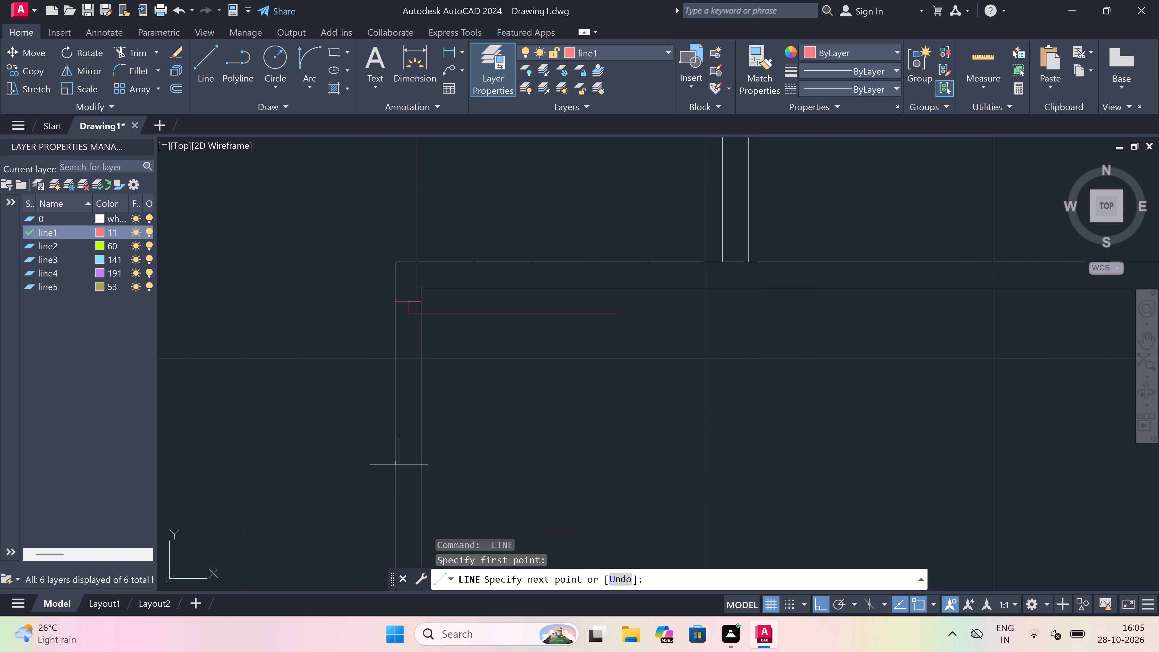
{"action": "left_click", "coordinate": [422, 465]}
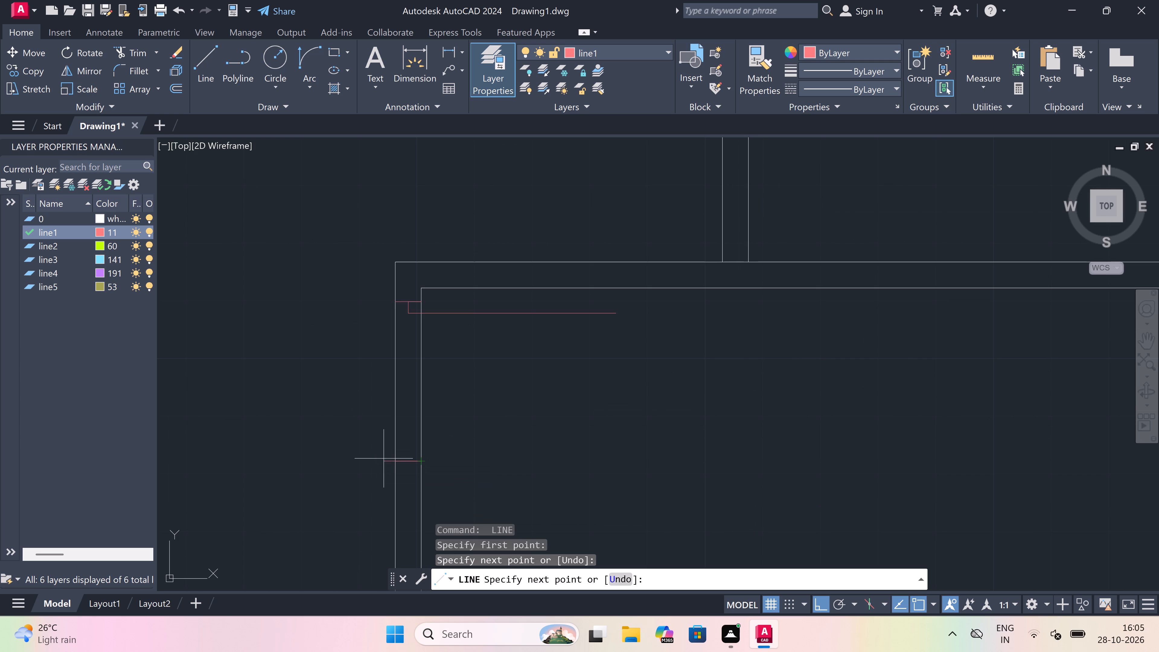
{"action": "left_click_drag", "start_coordinate": [403, 457], "coordinate": [404, 454]}
{"action": "key", "text": "2"}
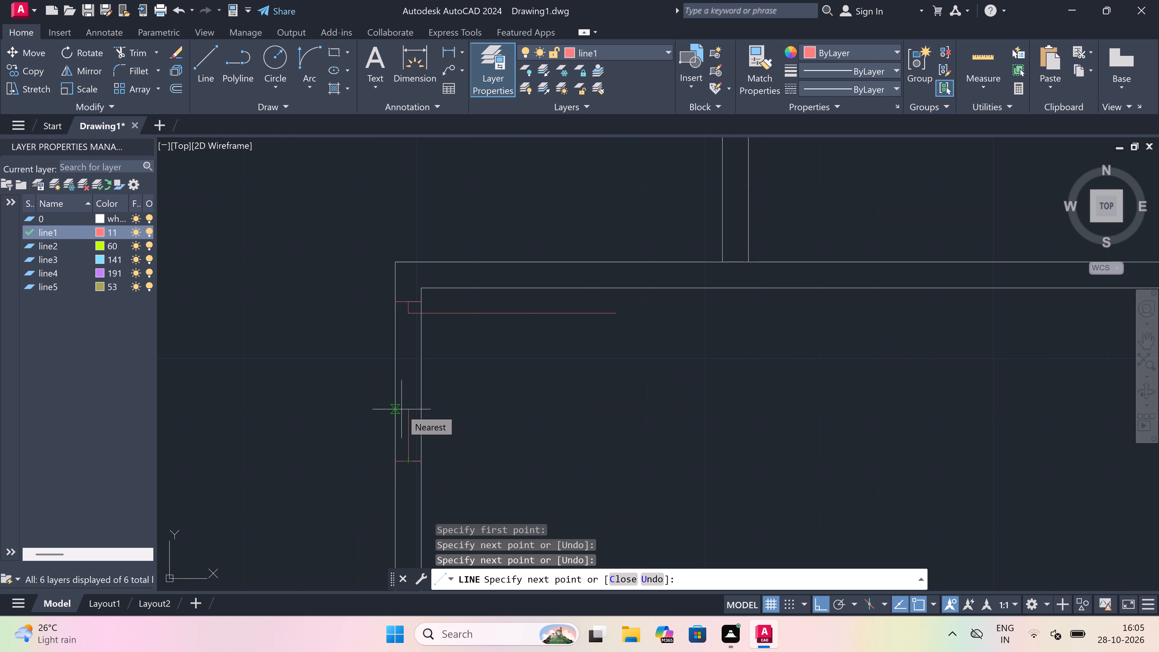
{"action": "key", "text": "shift+quotedbl"}
{"action": "key", "text": "space"}
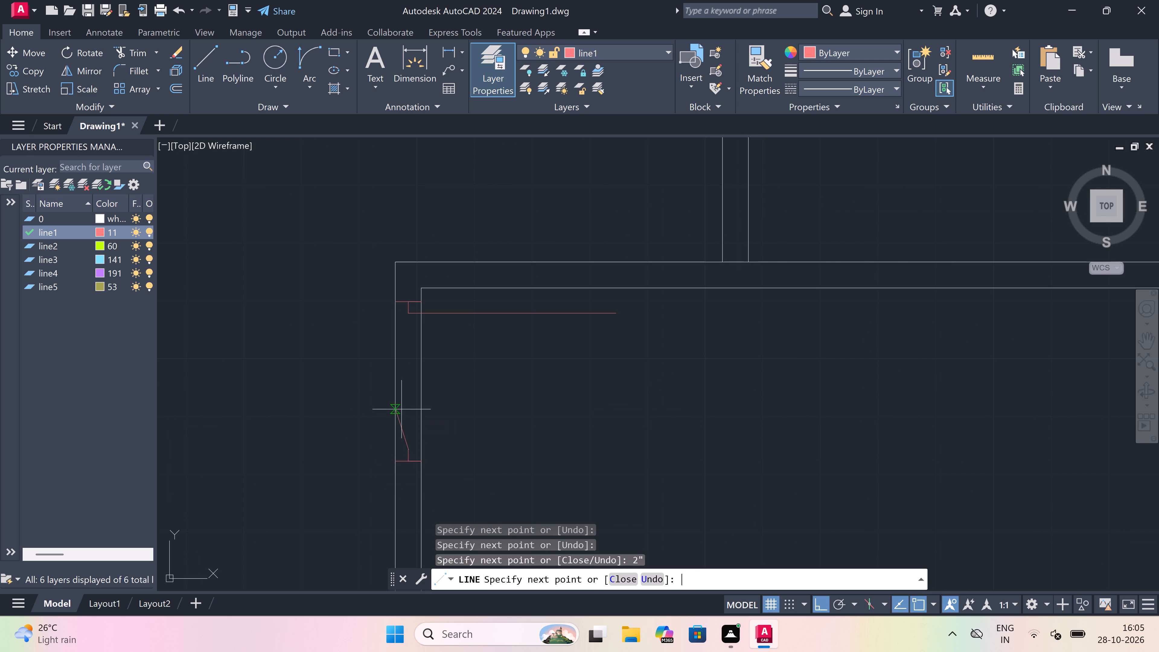
{"action": "key", "text": "Escape"}
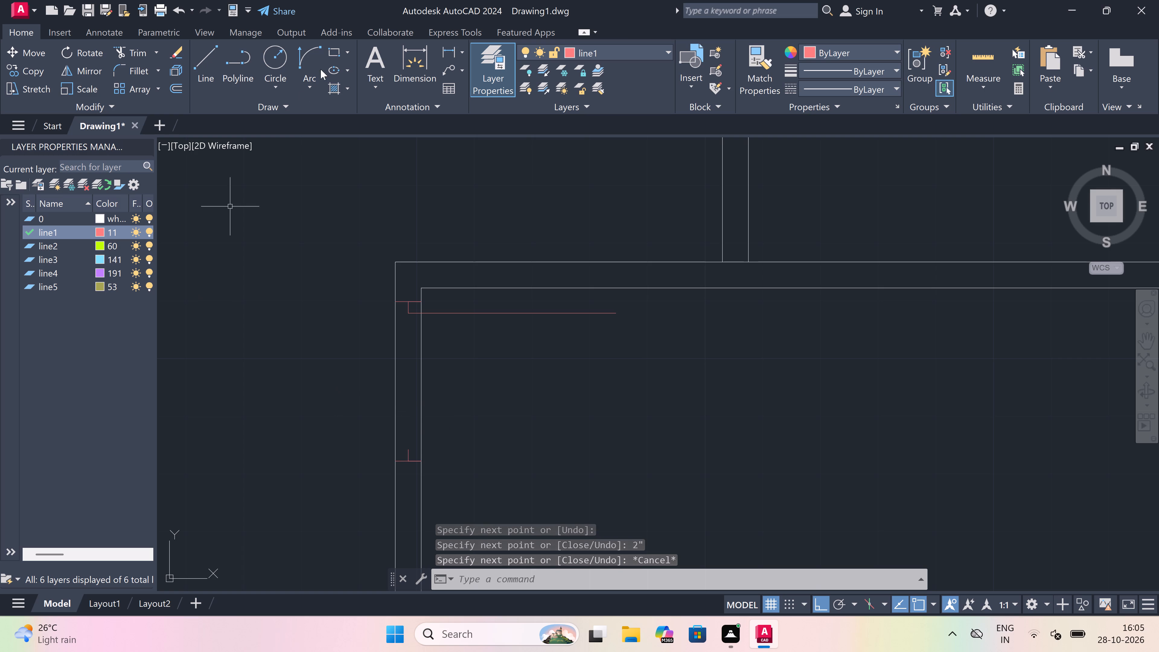
Draw the door swing arc from the 3' leaf's free end to the end of the opposite jamb's return using Start, End, Direction.
{"action": "left_click", "coordinate": [306, 55]}
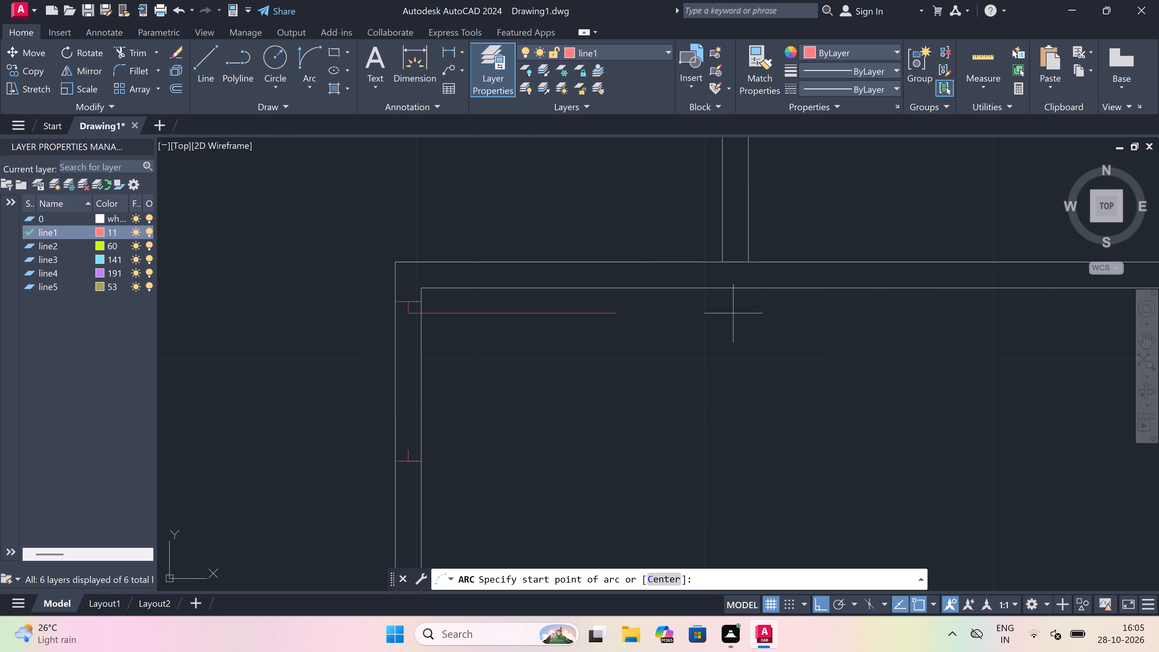
{"action": "left_click", "coordinate": [612, 312]}
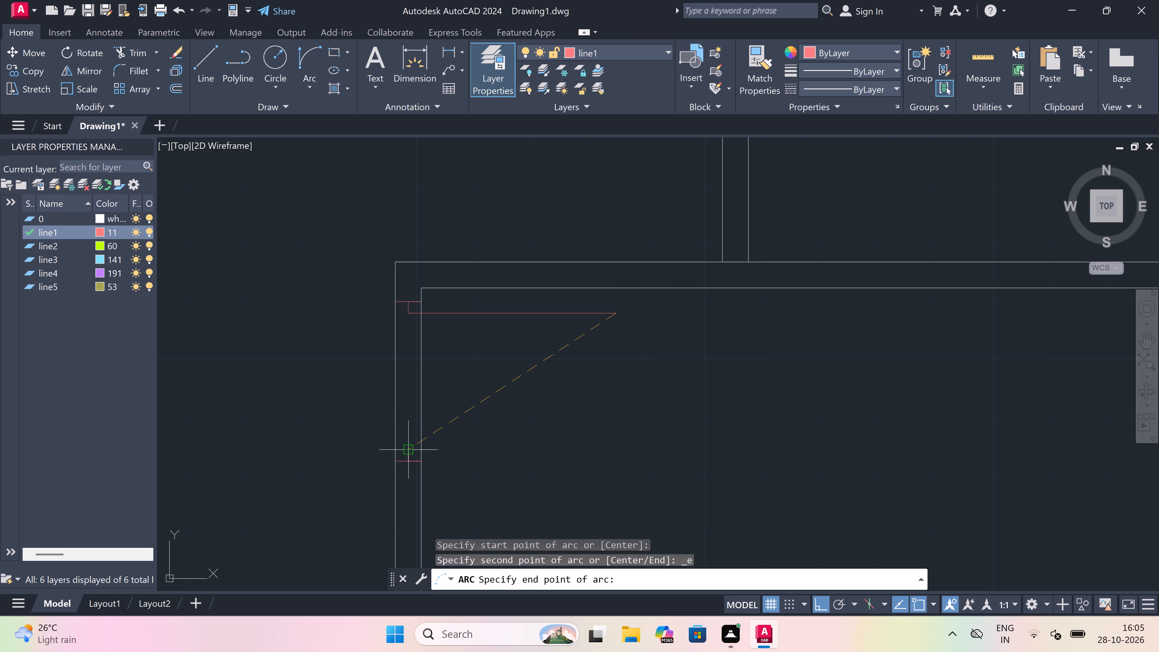
{"action": "left_click_drag", "start_coordinate": [405, 446], "coordinate": [408, 446]}
{"action": "left_click", "coordinate": [573, 410]}
Trim both west wall lines between the two jambs to open the central room's doorway.
{"action": "key", "text": "t"}
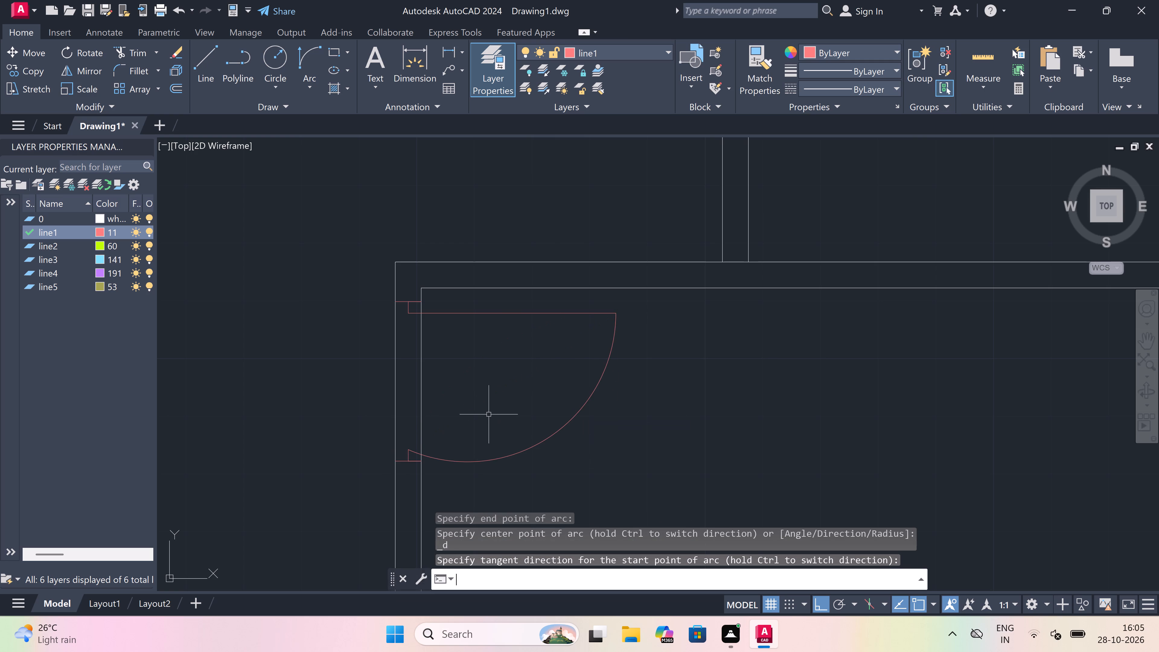
{"action": "key", "text": "r"}
{"action": "key", "text": "space"}
{"action": "left_click_drag", "start_coordinate": [465, 364], "coordinate": [462, 363]}
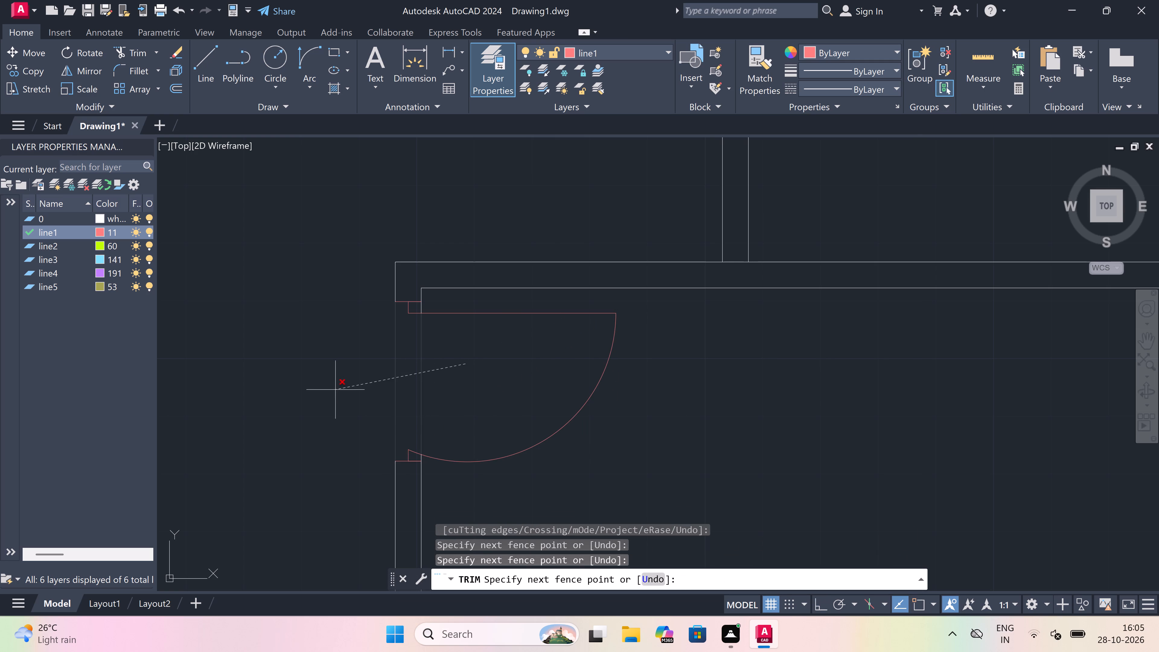
{"action": "left_click", "coordinate": [344, 386]}
{"action": "key", "text": "Escape"}
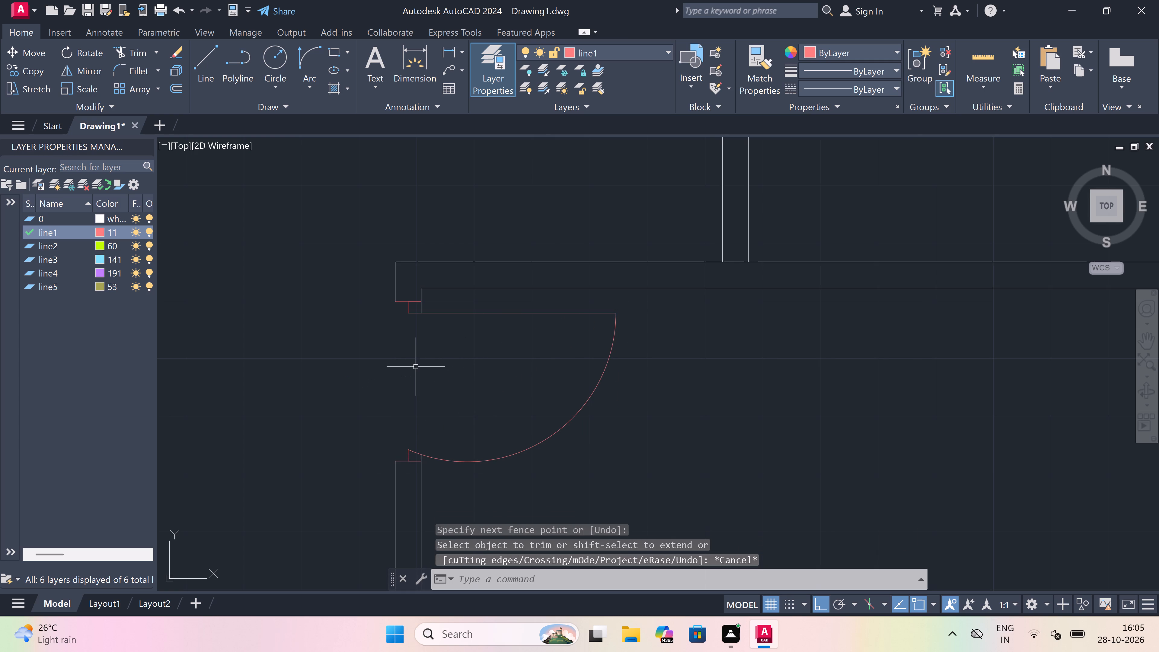
Trim the central room's outer north wall line between the two vertical wall lines that meet it, opening the wall junction.
{"action": "scroll", "coordinate": [416, 367], "scroll_direction": "down", "scroll_amount": 4}
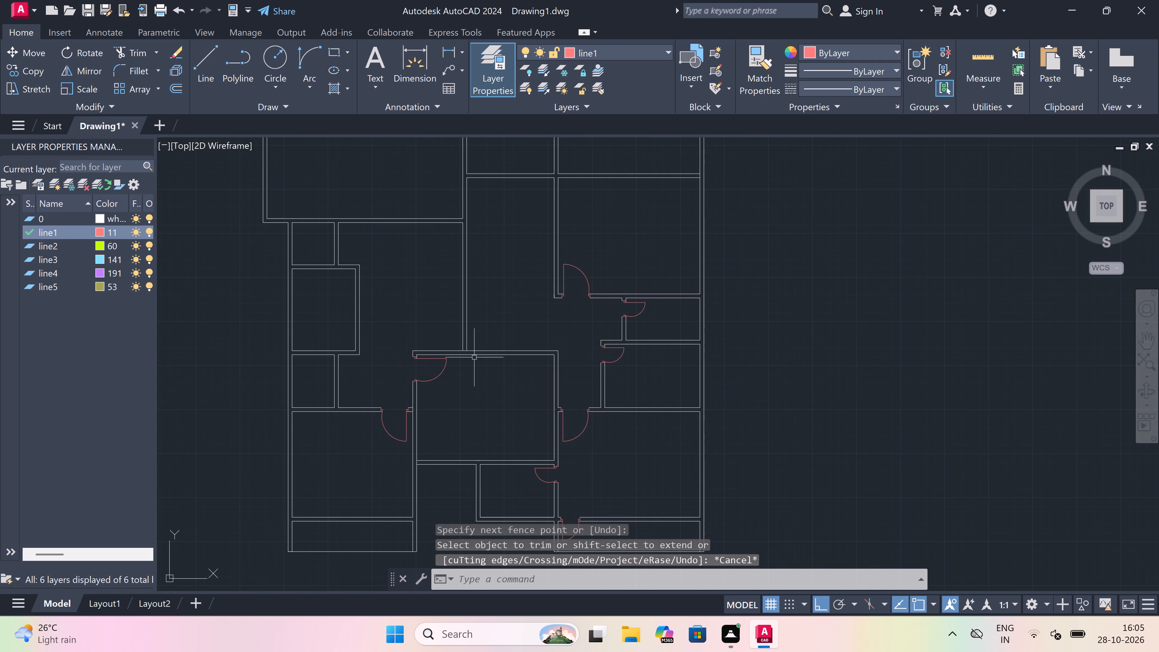
{"action": "key", "text": "space"}
{"action": "scroll", "coordinate": [465, 350], "scroll_direction": "up", "scroll_amount": 7}
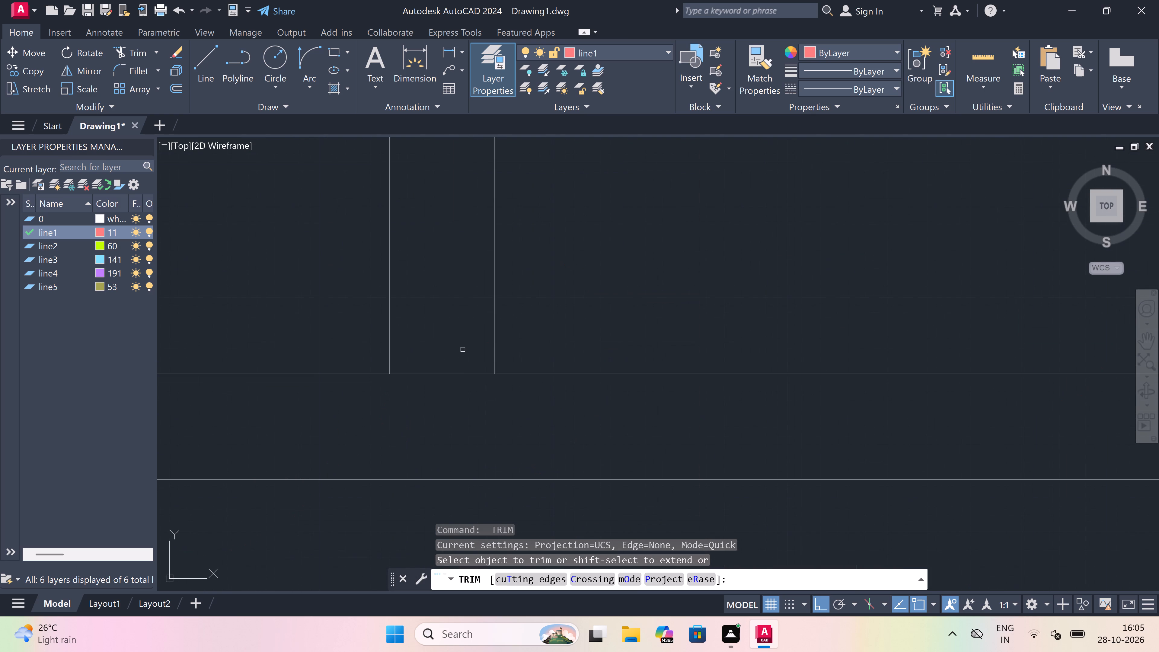
{"action": "left_click", "coordinate": [462, 350]}
{"action": "left_click", "coordinate": [448, 433]}
{"action": "key", "text": "Escape"}
Draw a jamb line across the large west room's south wall near its southeast corner, with a 2" westward return and a 3' southward leaf.
{"action": "scroll", "coordinate": [448, 430], "scroll_direction": "down", "scroll_amount": 9}
{"action": "scroll", "coordinate": [445, 368], "scroll_direction": "up", "scroll_amount": 1}
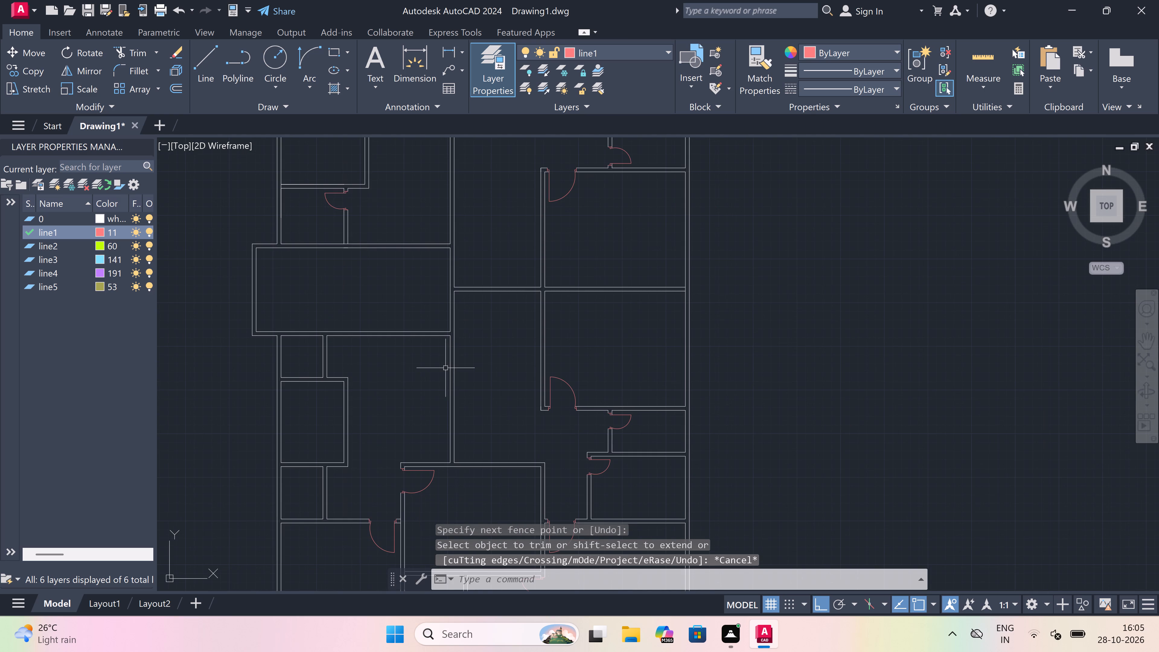
{"action": "type", "text": "l"}
{"action": "key", "text": "space"}
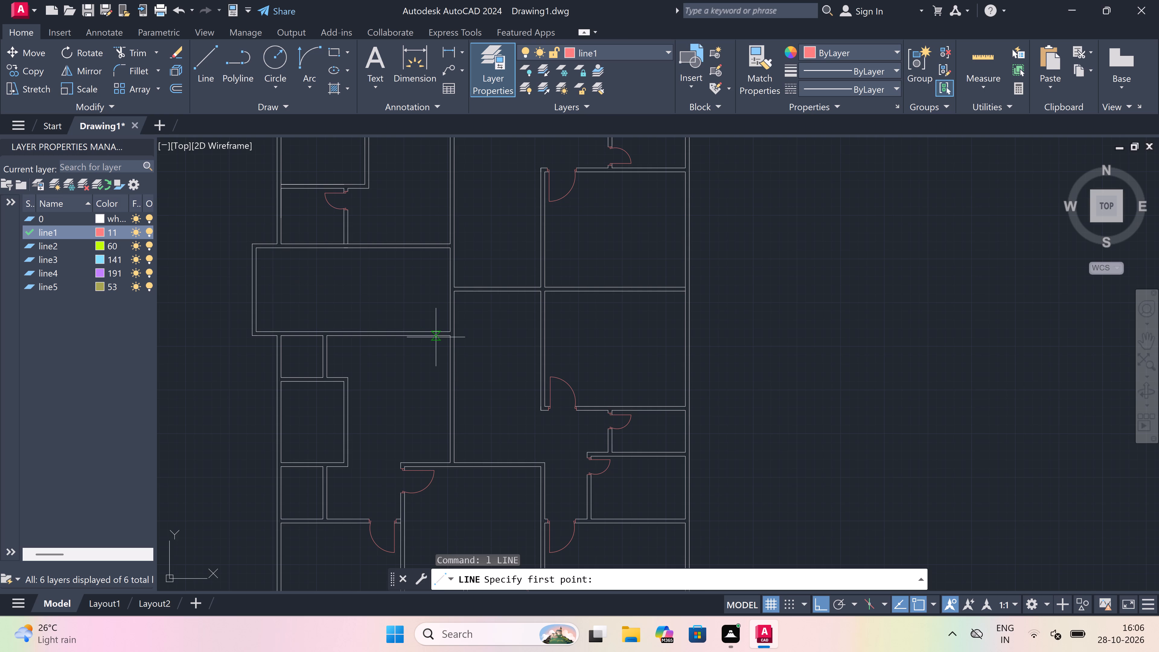
{"action": "scroll", "coordinate": [432, 333], "scroll_direction": "up", "scroll_amount": 2}
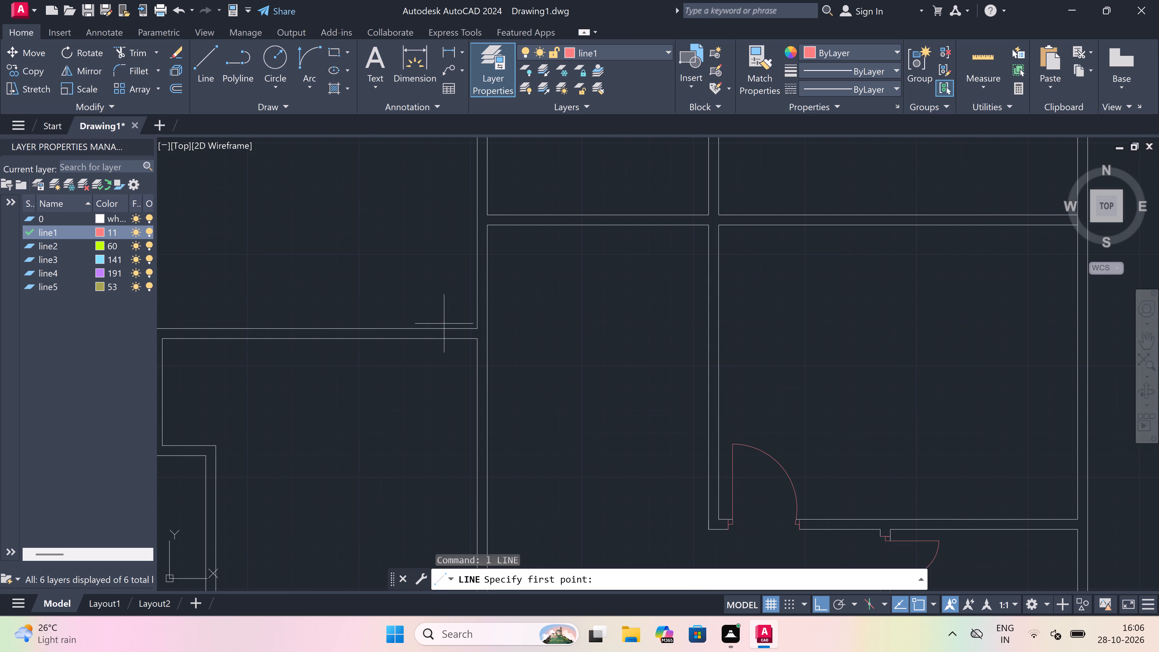
{"action": "scroll", "coordinate": [475, 310], "scroll_direction": "up", "scroll_amount": 2}
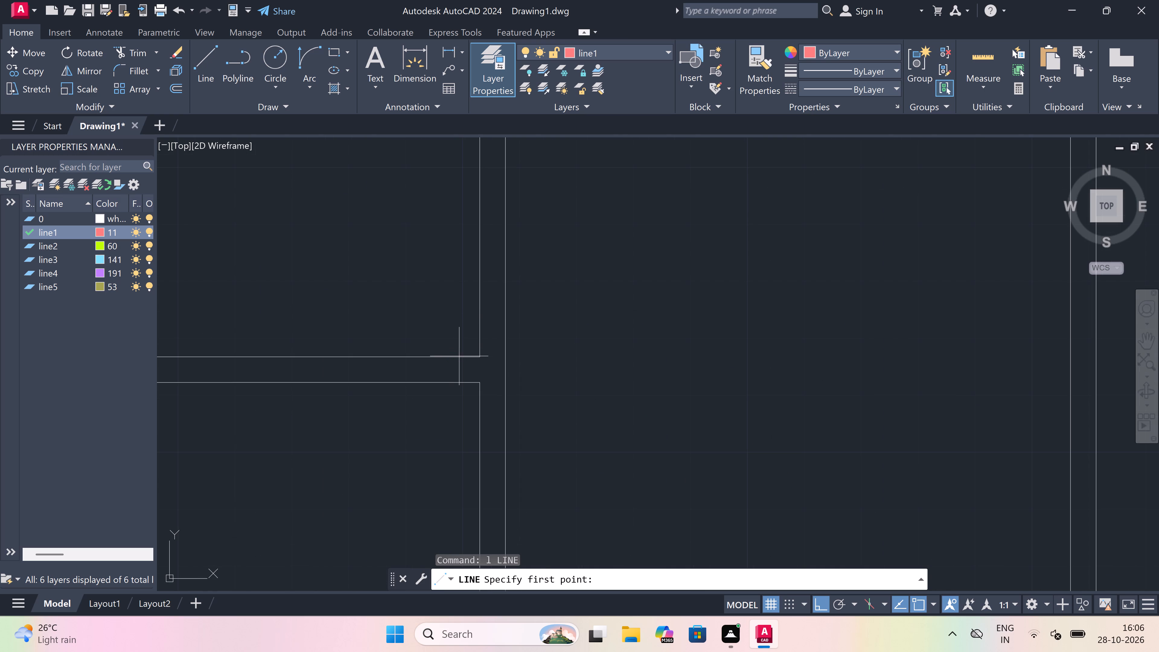
{"action": "left_click", "coordinate": [458, 357]}
{"action": "left_click", "coordinate": [460, 381]}
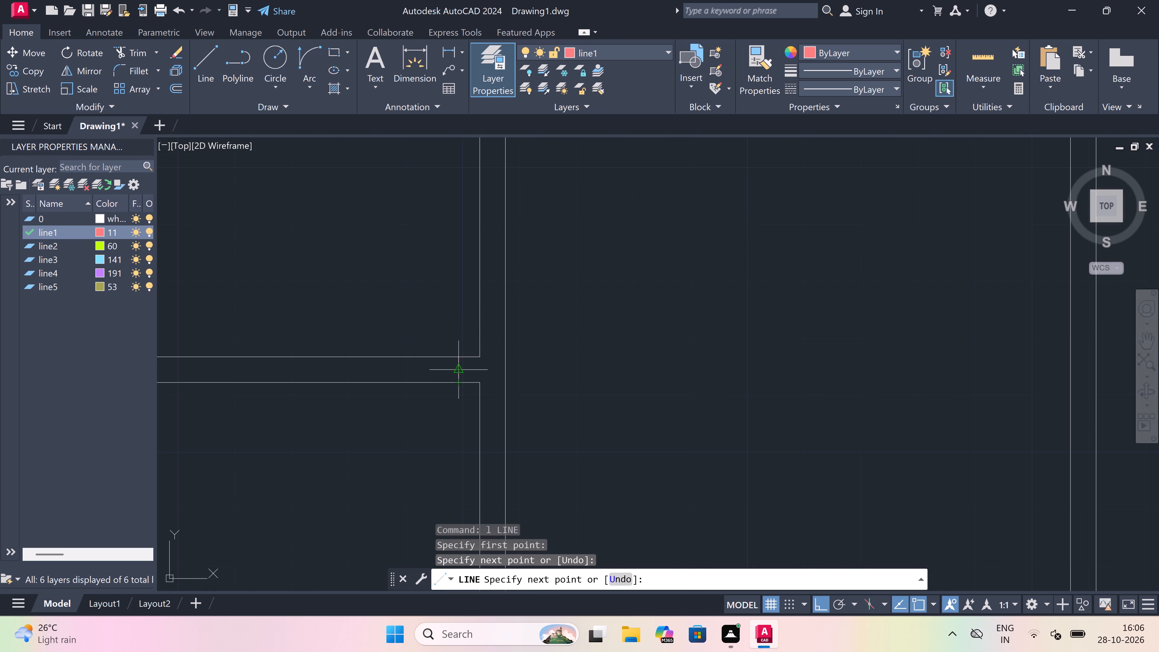
{"action": "left_click", "coordinate": [458, 366]}
{"action": "type", "text": "2\""}
{"action": "key", "text": "space"}
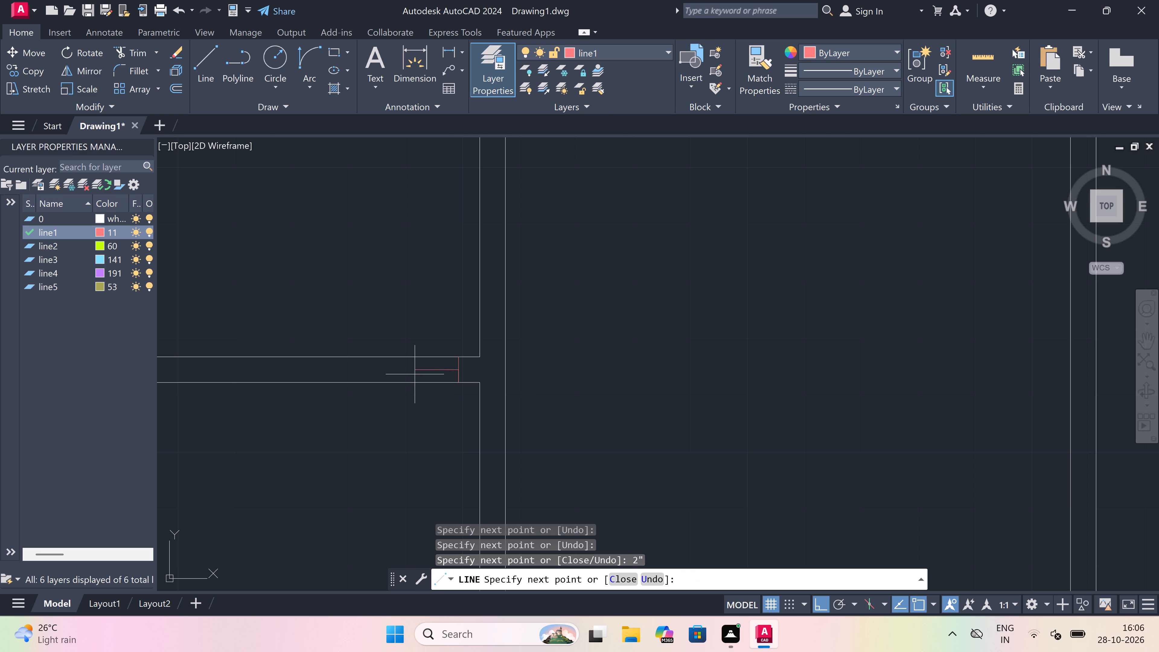
{"action": "scroll", "coordinate": [415, 374], "scroll_direction": "down", "scroll_amount": 1}
{"action": "key", "text": "2"}
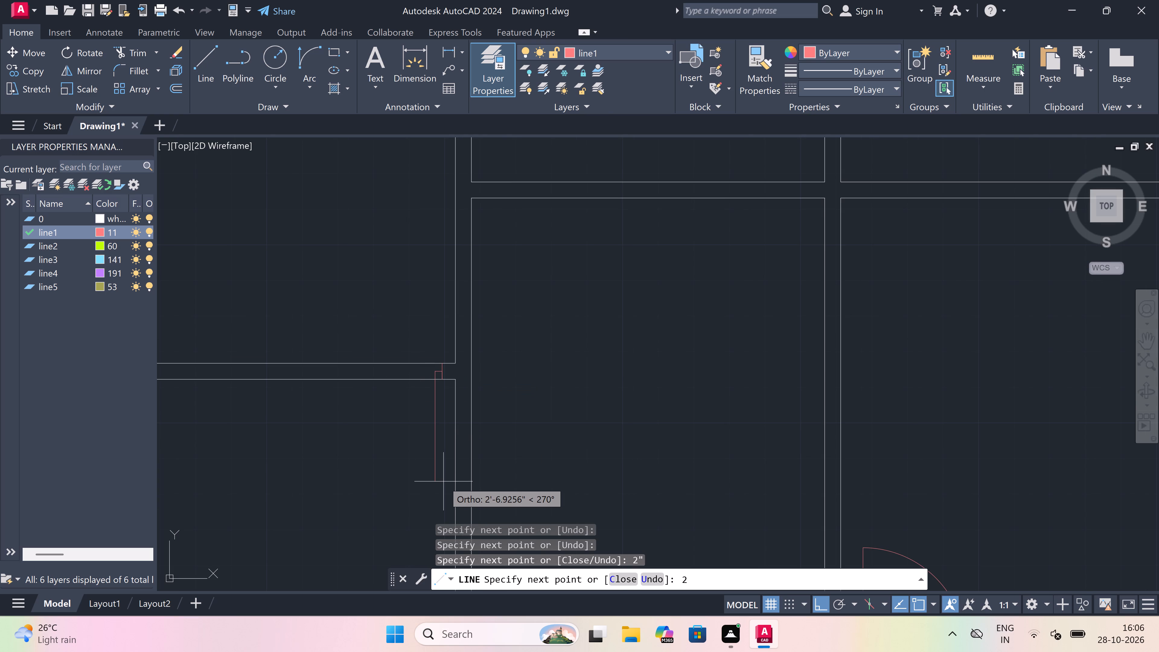
{"action": "key", "text": "BackSpace"}
{"action": "type", "text": "3'"}
{"action": "key", "text": "space"}
{"action": "key", "text": "Escape"}
Draw the opposite jamb line across the same south wall west of the leaf, with a 2" eastward return from its midpoint.
{"action": "key", "text": "space"}
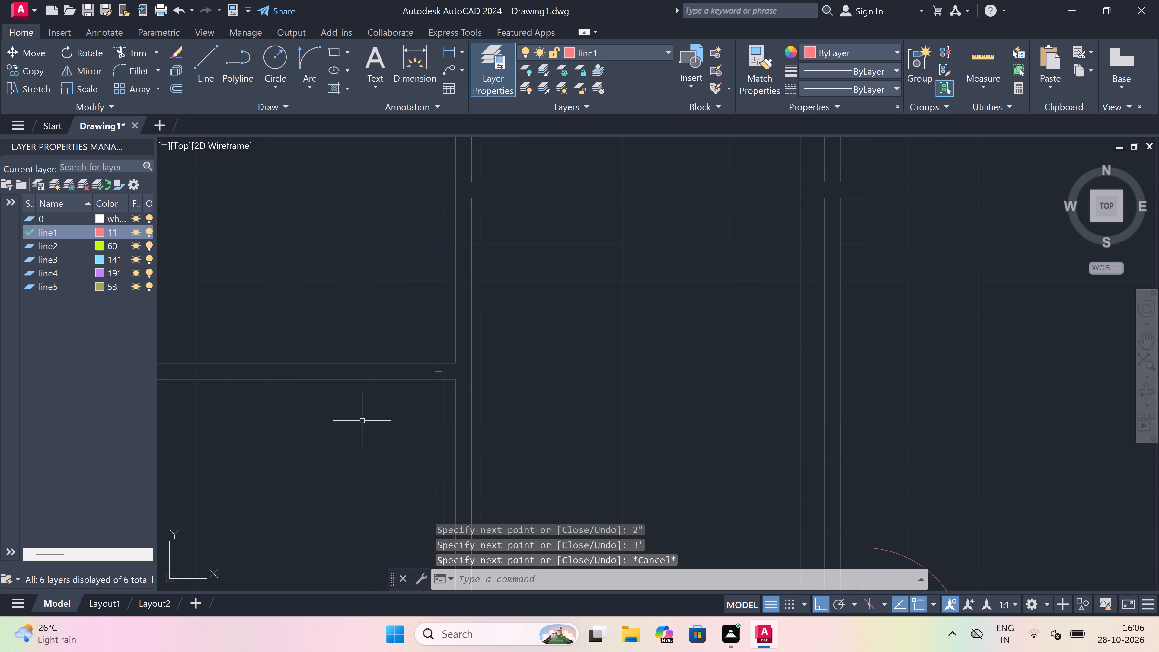
{"action": "left_click", "coordinate": [339, 379]}
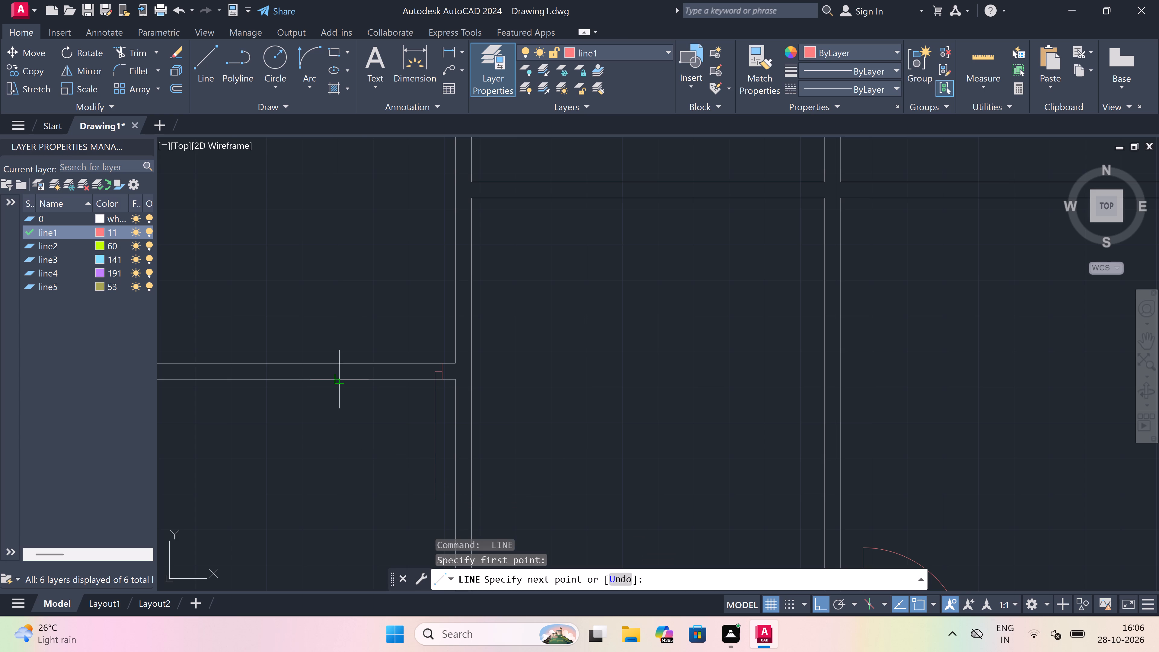
{"action": "scroll", "coordinate": [343, 365], "scroll_direction": "up", "scroll_amount": 2}
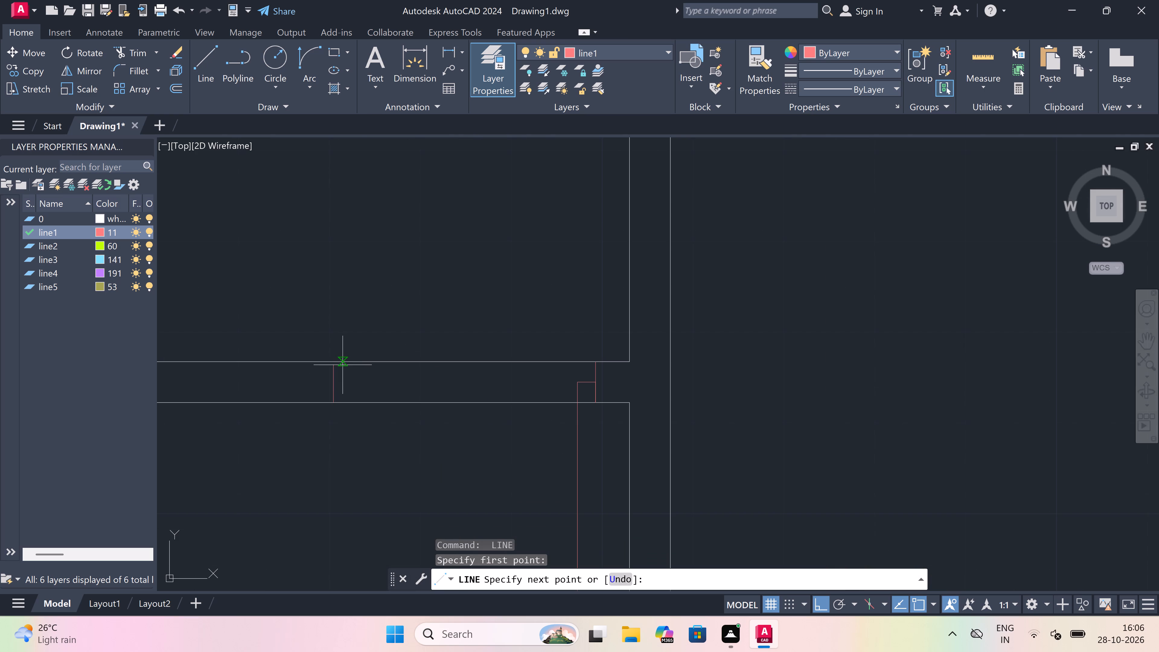
{"action": "left_click", "coordinate": [327, 364]}
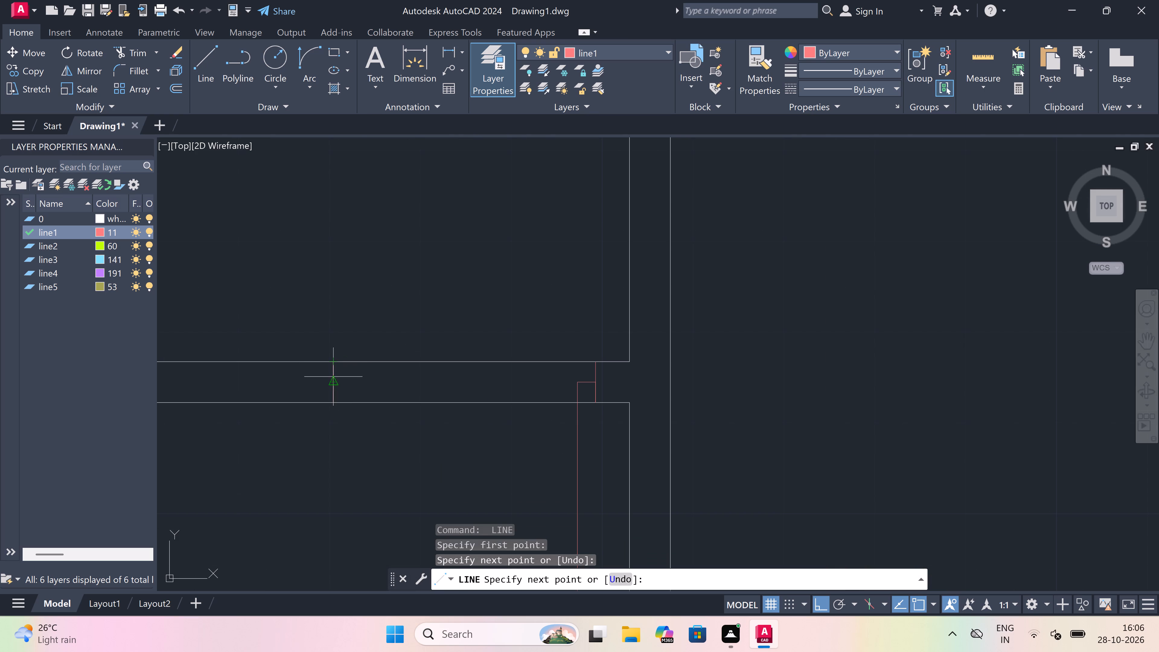
{"action": "left_click_drag", "start_coordinate": [333, 377], "coordinate": [346, 377]}
{"action": "key", "text": "2"}
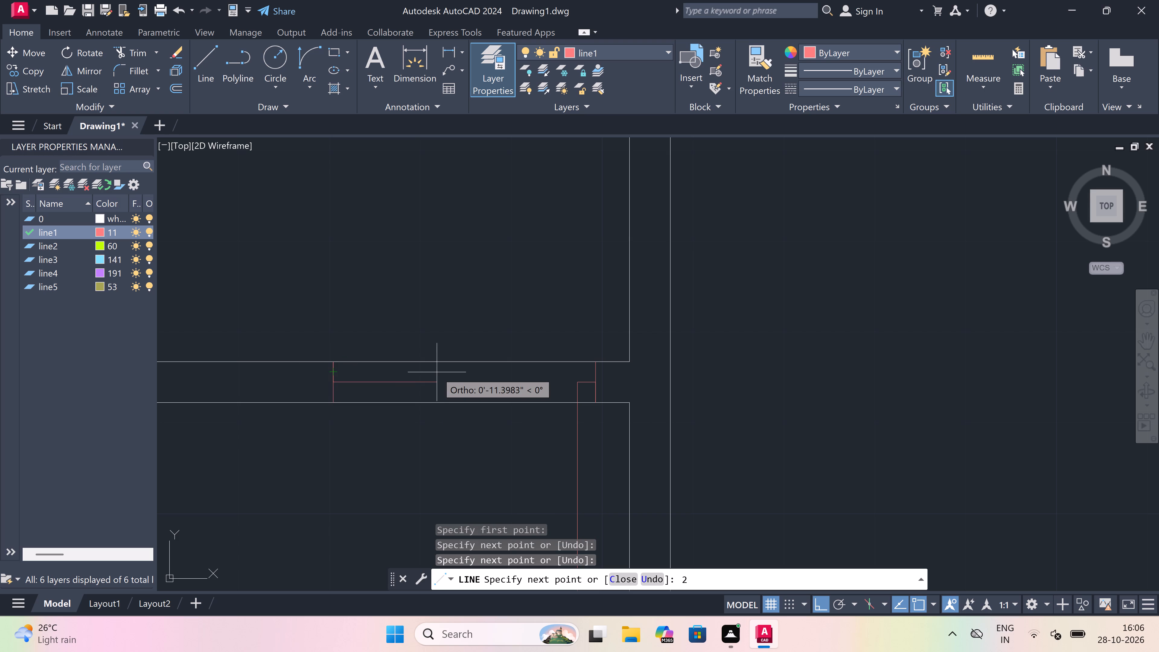
{"action": "type", "text": "\""}
{"action": "key", "text": "space"}
{"action": "key", "text": "Escape"}
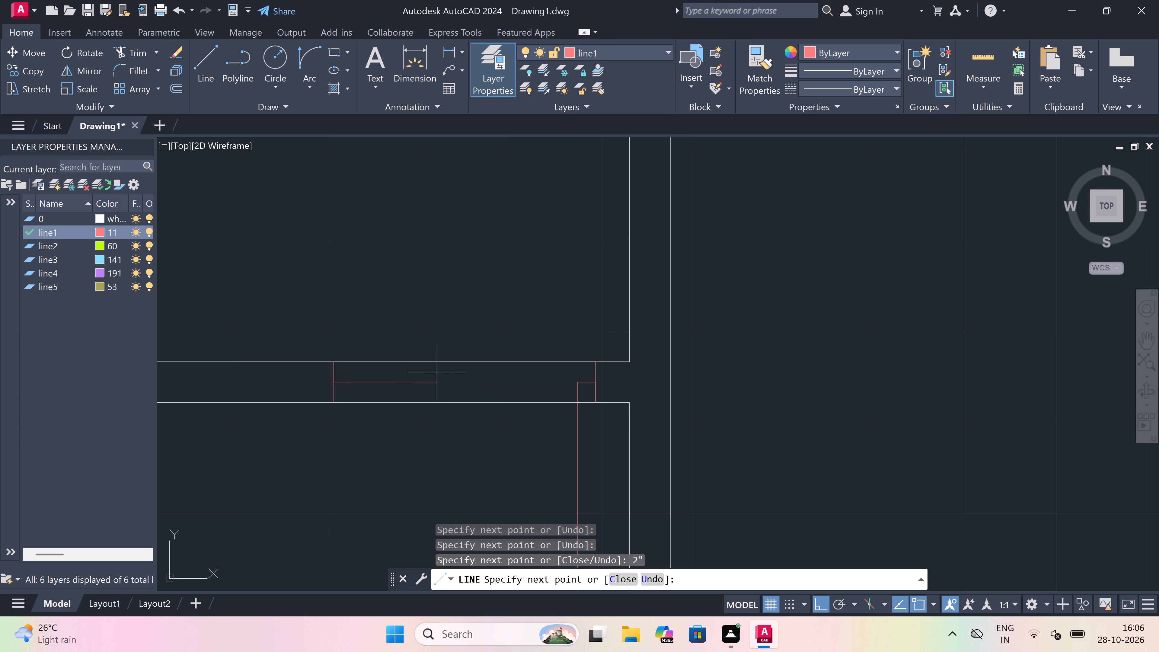
Draw the door swing arc from the southward leaf's free end to the end of the west jamb's return using Start, End, Direction.
{"action": "scroll", "coordinate": [392, 327], "scroll_direction": "down", "scroll_amount": 4}
{"action": "scroll", "coordinate": [415, 355], "scroll_direction": "up", "scroll_amount": 3}
{"action": "scroll", "coordinate": [416, 355], "scroll_direction": "down", "scroll_amount": 1}
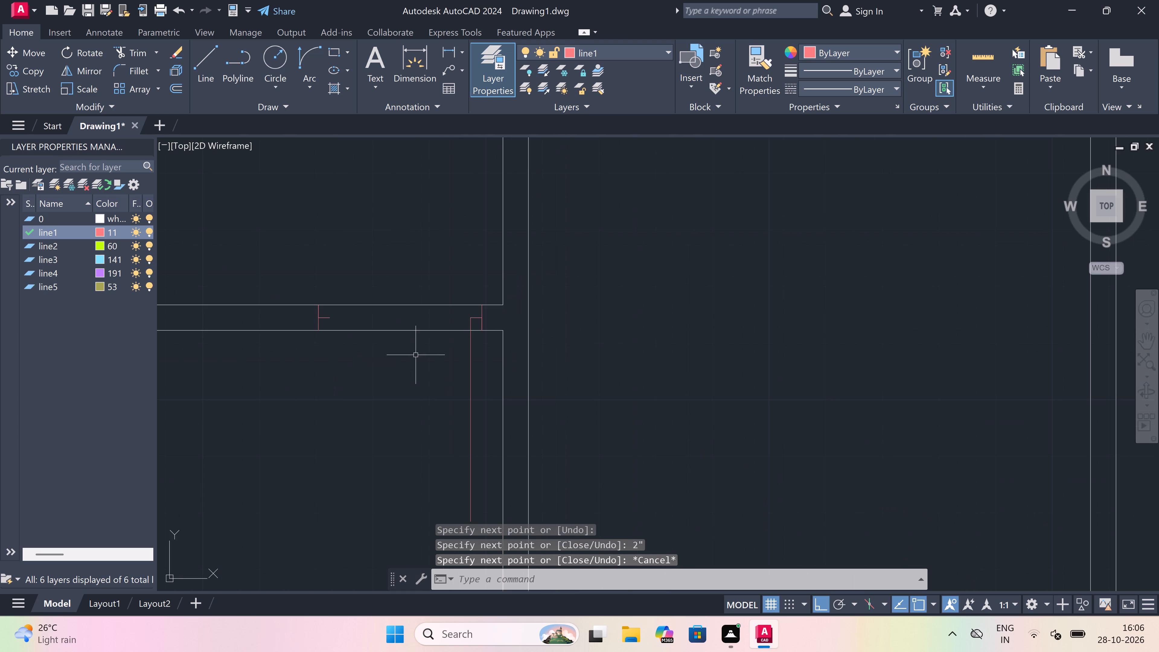
{"action": "scroll", "coordinate": [416, 355], "scroll_direction": "down", "scroll_amount": 1}
{"action": "scroll", "coordinate": [408, 424], "scroll_direction": "up", "scroll_amount": 1}
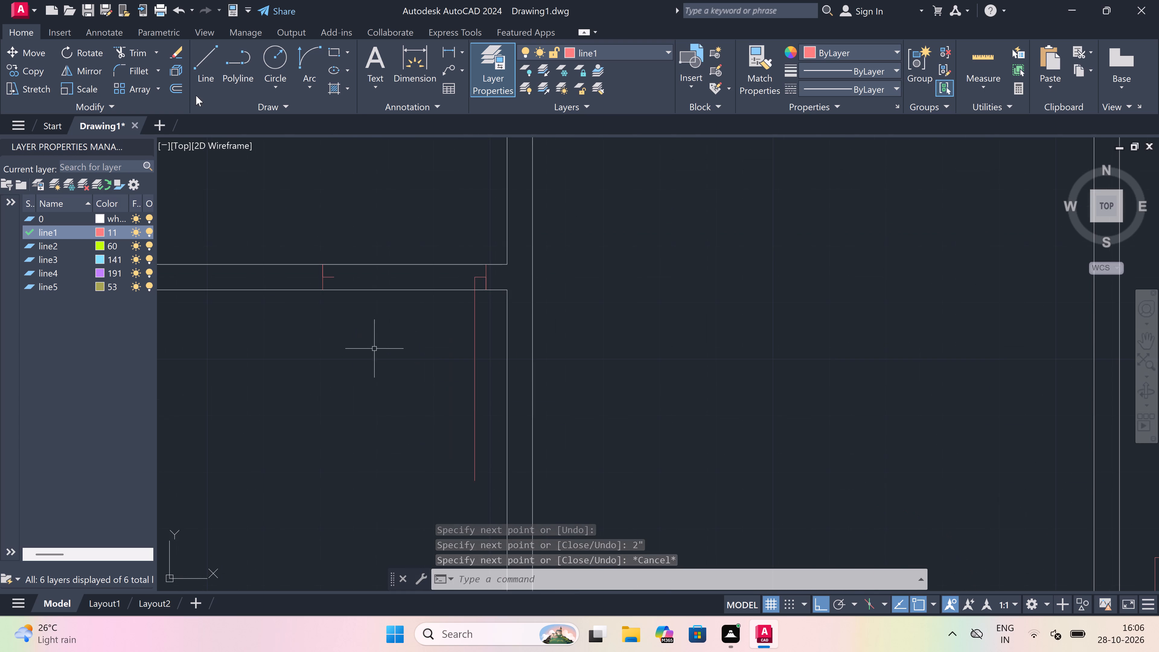
{"action": "left_click_drag", "start_coordinate": [311, 54], "coordinate": [312, 67]}
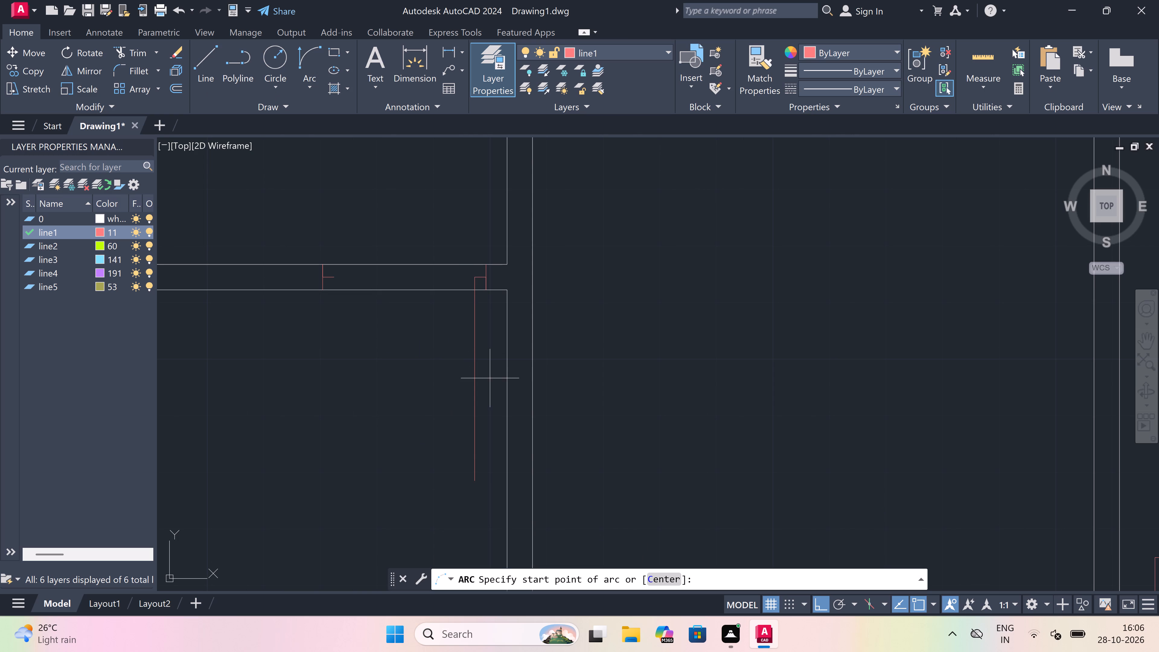
{"action": "left_click_drag", "start_coordinate": [473, 479], "coordinate": [454, 459]}
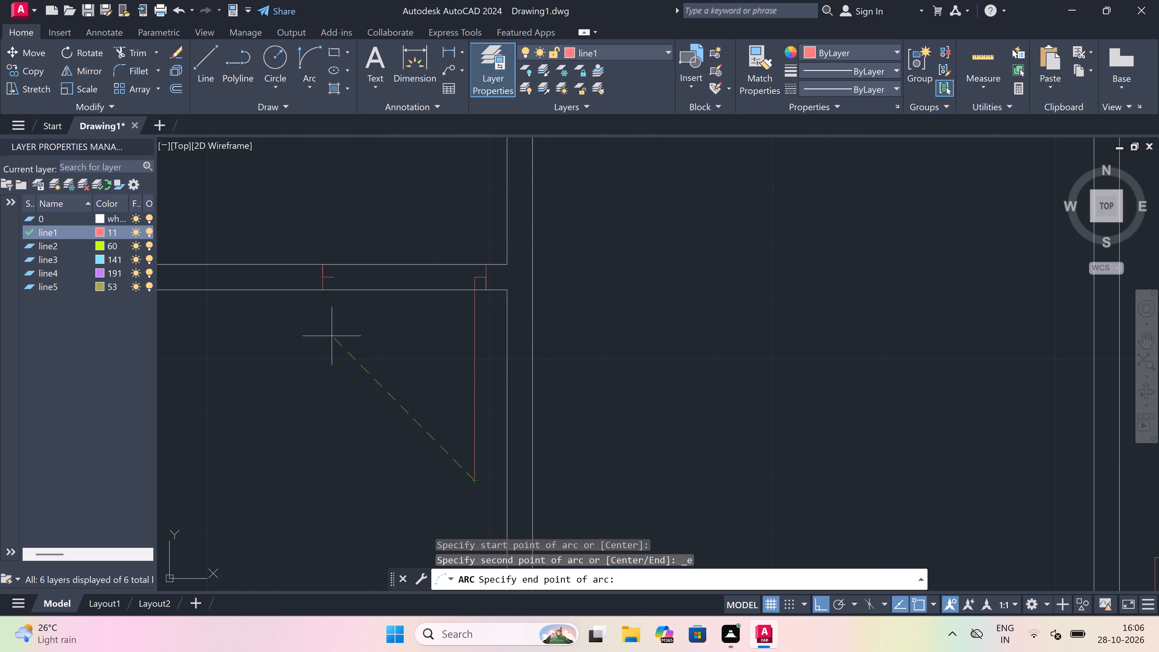
{"action": "left_click_drag", "start_coordinate": [332, 280], "coordinate": [318, 302]}
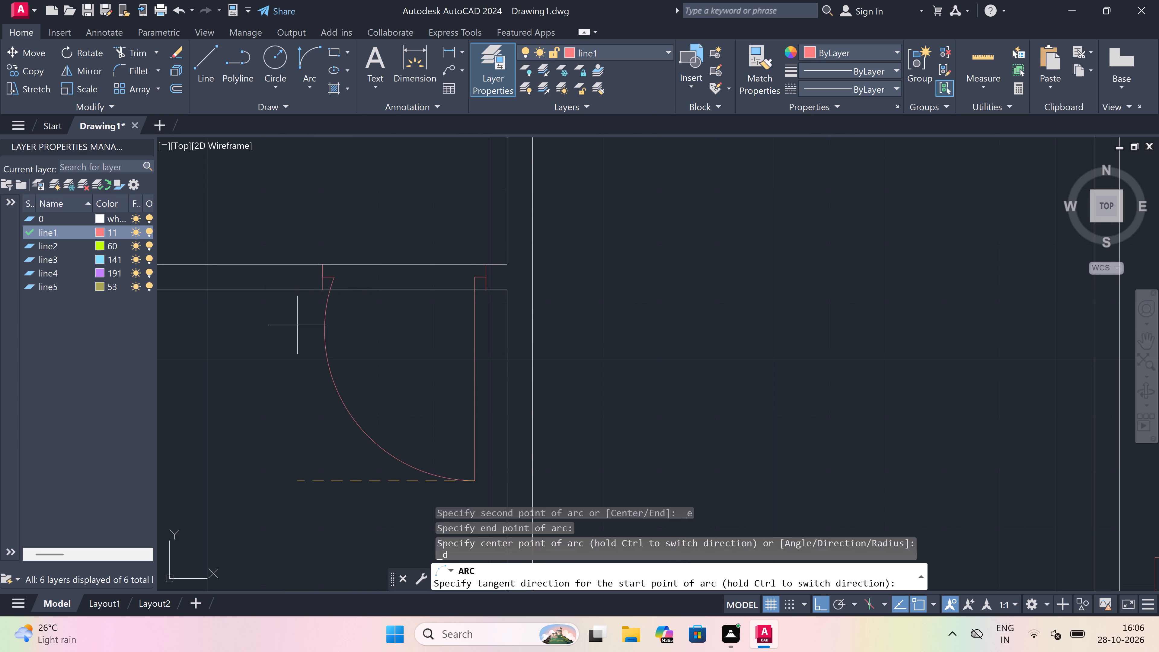
{"action": "left_click_drag", "start_coordinate": [235, 399], "coordinate": [267, 385]}
Trim both wall lines between the two jambs to open the doorway in the large west room's south wall.
{"action": "key", "text": "t"}
{"action": "key", "text": "r"}
{"action": "key", "text": "space"}
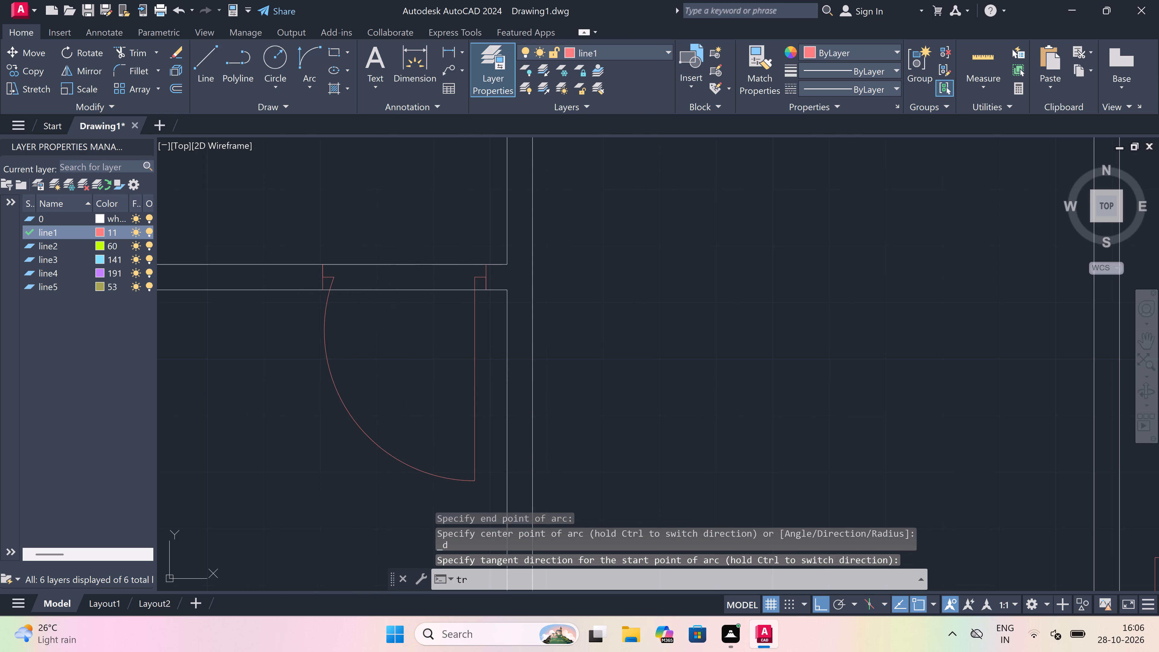
{"action": "left_click", "coordinate": [393, 242]}
{"action": "left_click", "coordinate": [411, 368]}
{"action": "key", "text": "Escape"}
{"action": "scroll", "coordinate": [360, 420], "scroll_direction": "down", "scroll_amount": 4}
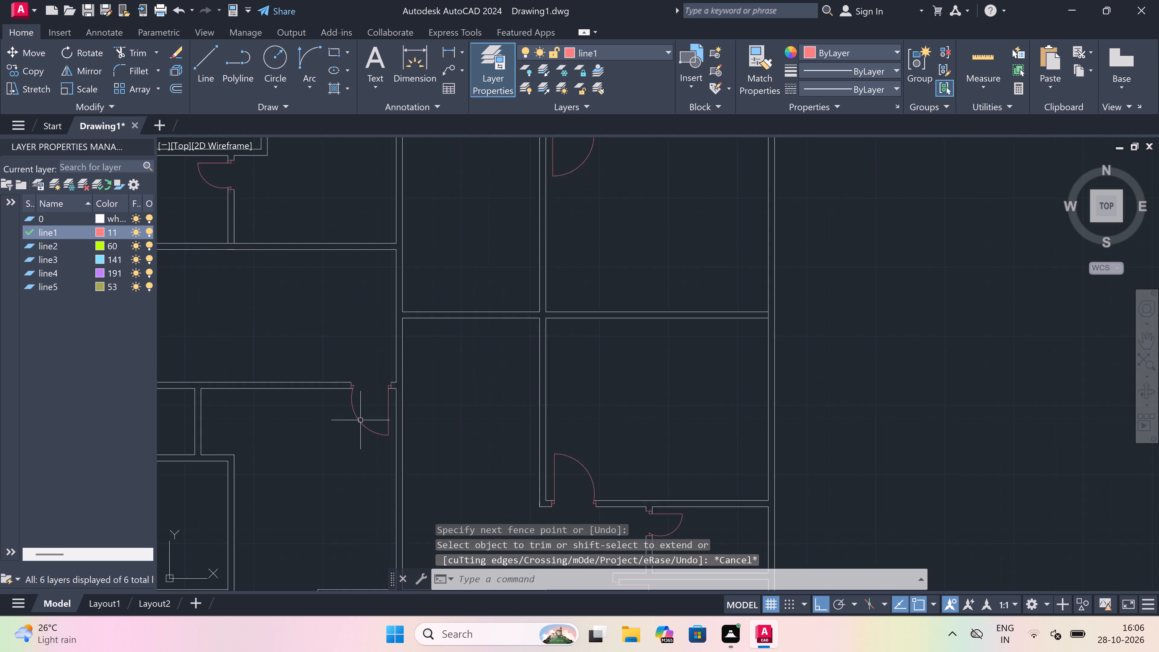
Draw a jamb line across the large west room's east wall just south of the eastern partition, with a 2" southward return and 3' eastward leaf.
{"action": "scroll", "coordinate": [360, 420], "scroll_direction": "down", "scroll_amount": 1}
{"action": "scroll", "coordinate": [354, 372], "scroll_direction": "up", "scroll_amount": 1}
{"action": "key", "text": "l"}
{"action": "key", "text": "space"}
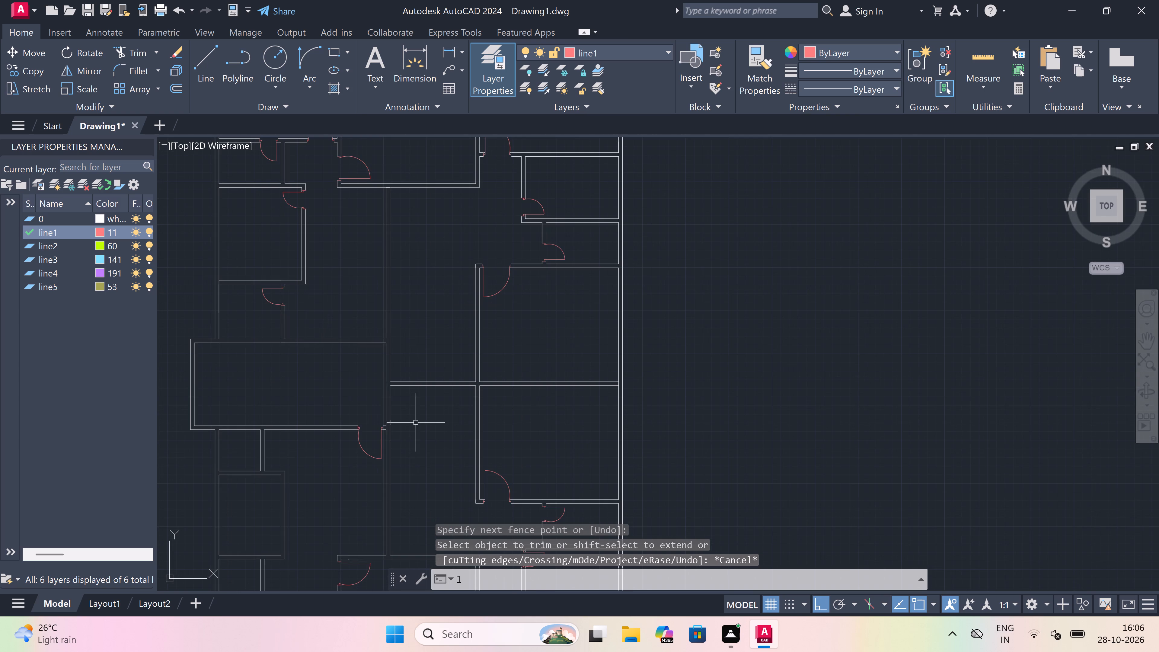
{"action": "scroll", "coordinate": [395, 393], "scroll_direction": "up", "scroll_amount": 3}
{"action": "scroll", "coordinate": [359, 377], "scroll_direction": "up", "scroll_amount": 1}
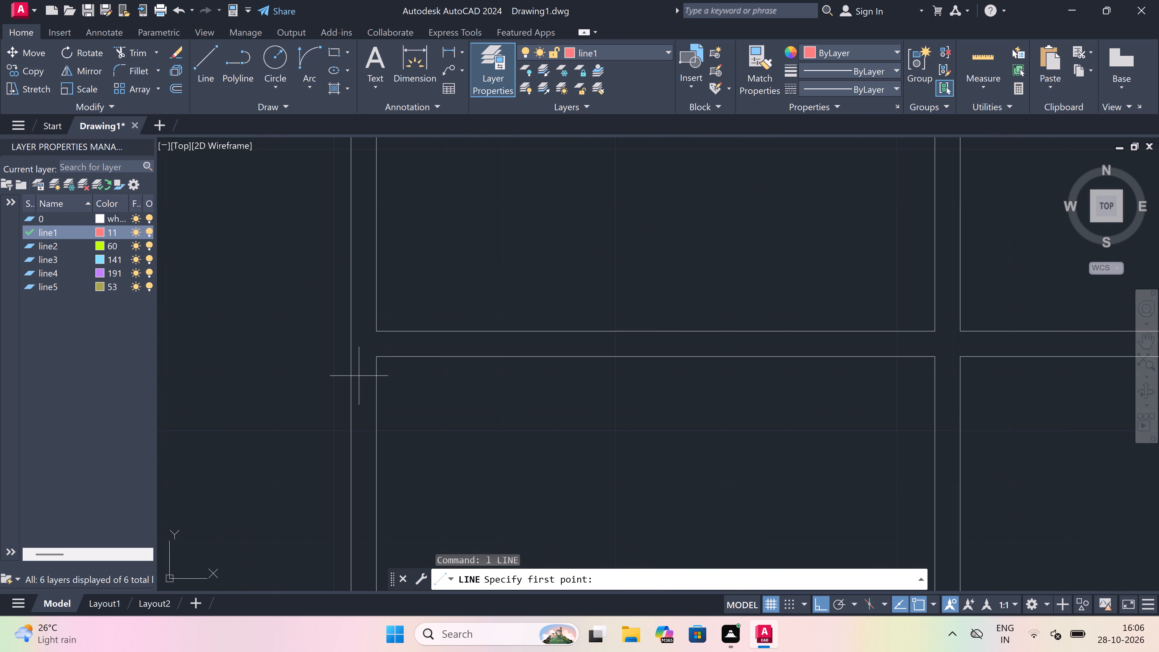
{"action": "left_click_drag", "start_coordinate": [352, 376], "coordinate": [360, 376]}
{"action": "left_click_drag", "start_coordinate": [375, 379], "coordinate": [372, 381]}
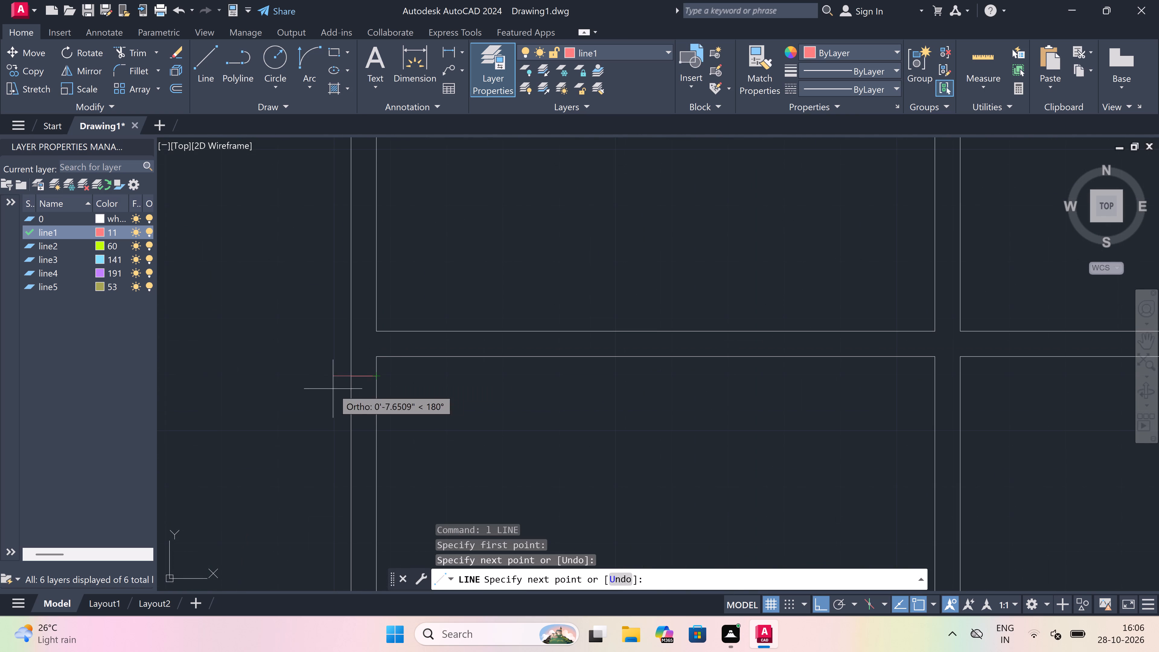
{"action": "left_click_drag", "start_coordinate": [361, 376], "coordinate": [362, 379]}
{"action": "type", "text": "2\""}
{"action": "key", "text": "space"}
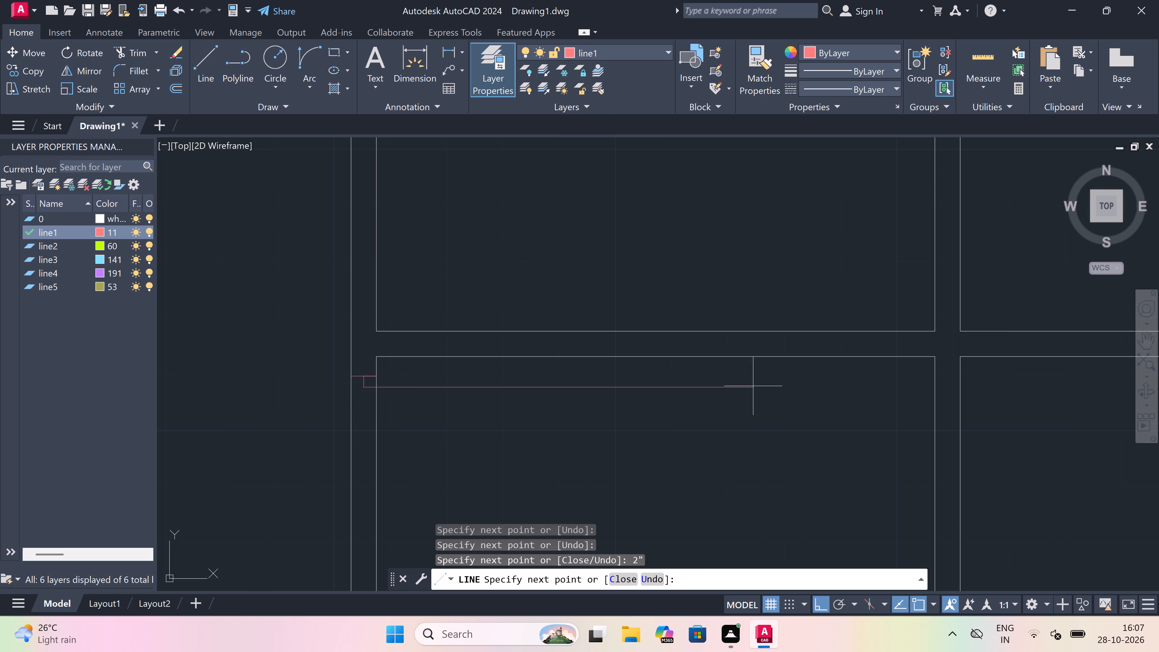
{"action": "type", "text": "3'"}
{"action": "key", "text": "space"}
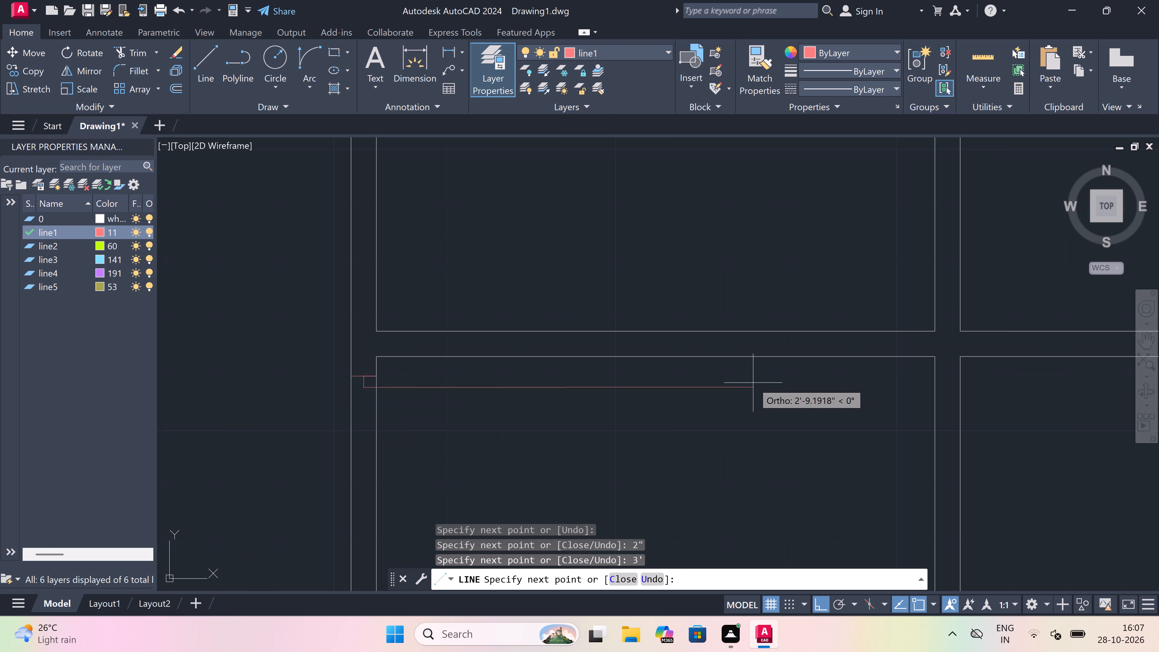
{"action": "key", "text": "Escape"}
Draw the opposite jamb line across the same east wall south of the leaf, with a 2" northward return from its midpoint.
{"action": "key", "text": "space"}
{"action": "scroll", "coordinate": [344, 309], "scroll_direction": "down", "scroll_amount": 3}
{"action": "scroll", "coordinate": [362, 363], "scroll_direction": "up", "scroll_amount": 2}
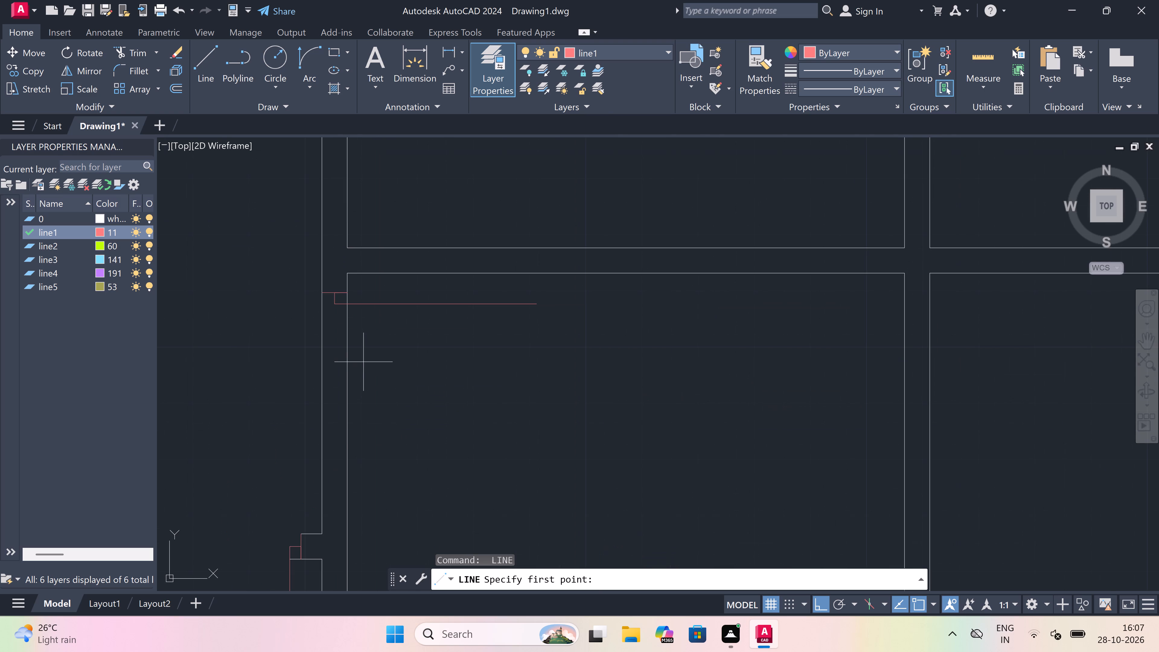
{"action": "left_click", "coordinate": [325, 460]}
{"action": "left_click", "coordinate": [345, 459]}
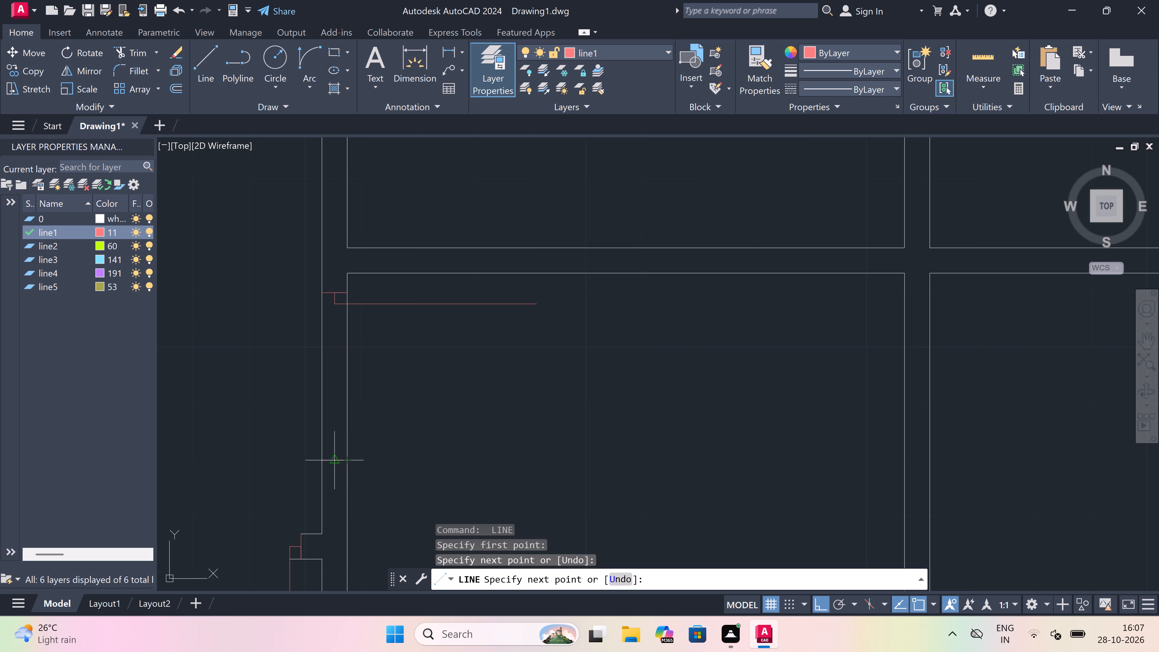
{"action": "left_click_drag", "start_coordinate": [331, 460], "coordinate": [332, 436]}
{"action": "type", "text": "2\""}
{"action": "key", "text": "space"}
{"action": "key", "text": "Escape"}
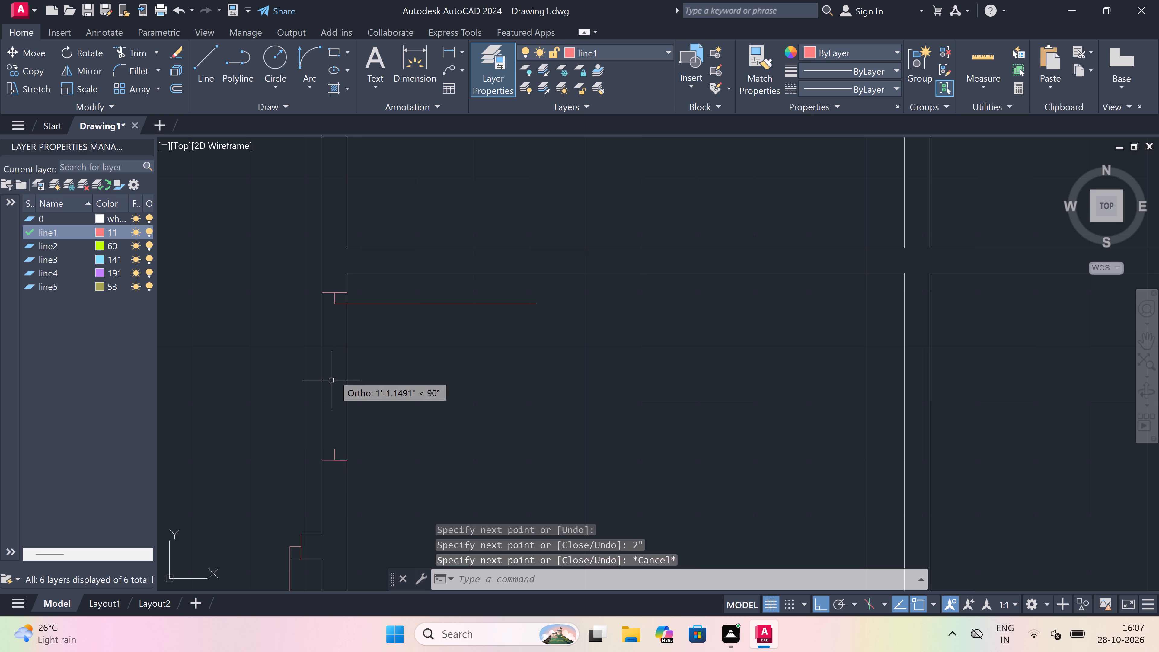
Draw the door swing arc from the eastward leaf's free end to the end of the south jamb's return using Start, End, Direction.
{"action": "left_click", "coordinate": [310, 54]}
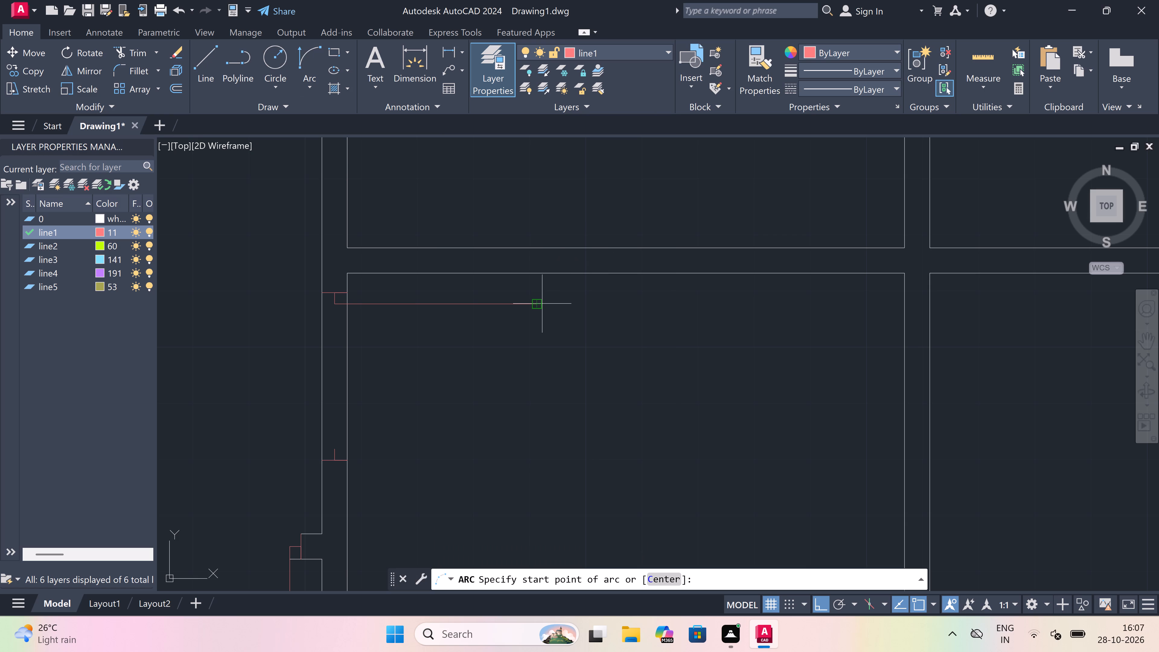
{"action": "left_click_drag", "start_coordinate": [542, 302], "coordinate": [478, 323]}
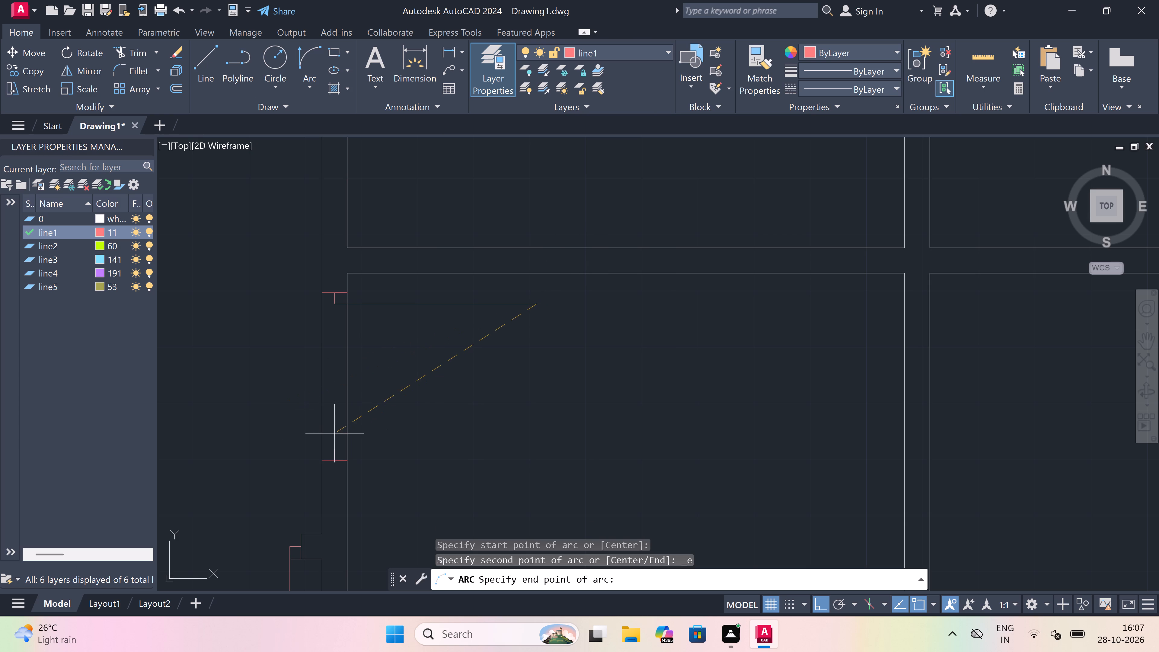
{"action": "left_click_drag", "start_coordinate": [332, 446], "coordinate": [353, 444]}
{"action": "left_click", "coordinate": [459, 443]}
Trim both east wall lines between the two jambs to open the doorway south of the partition.
{"action": "type", "text": "tr"}
{"action": "key", "text": "space"}
{"action": "left_click_drag", "start_coordinate": [358, 345], "coordinate": [353, 350]}
{"action": "left_click_drag", "start_coordinate": [287, 370], "coordinate": [308, 370]}
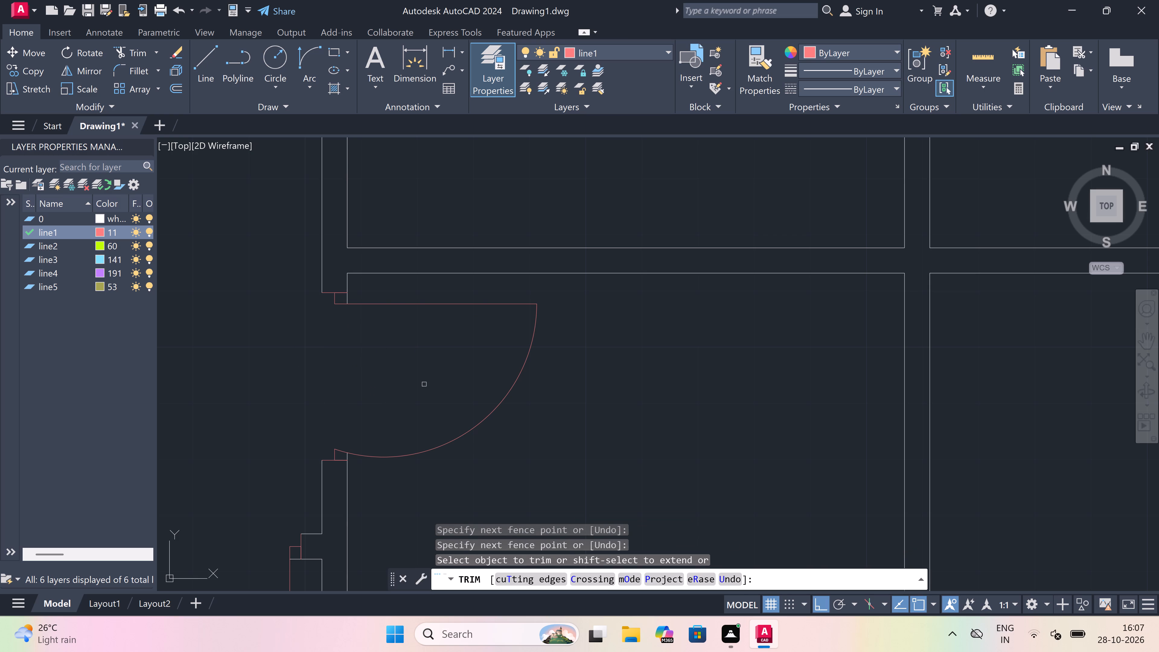
{"action": "key", "text": "Escape"}
Draw a jamb line across the large west room's east wall just north of the eastern partition, with a 2" northward return and 3' eastward leaf.
{"action": "scroll", "coordinate": [359, 391], "scroll_direction": "down", "scroll_amount": 4}
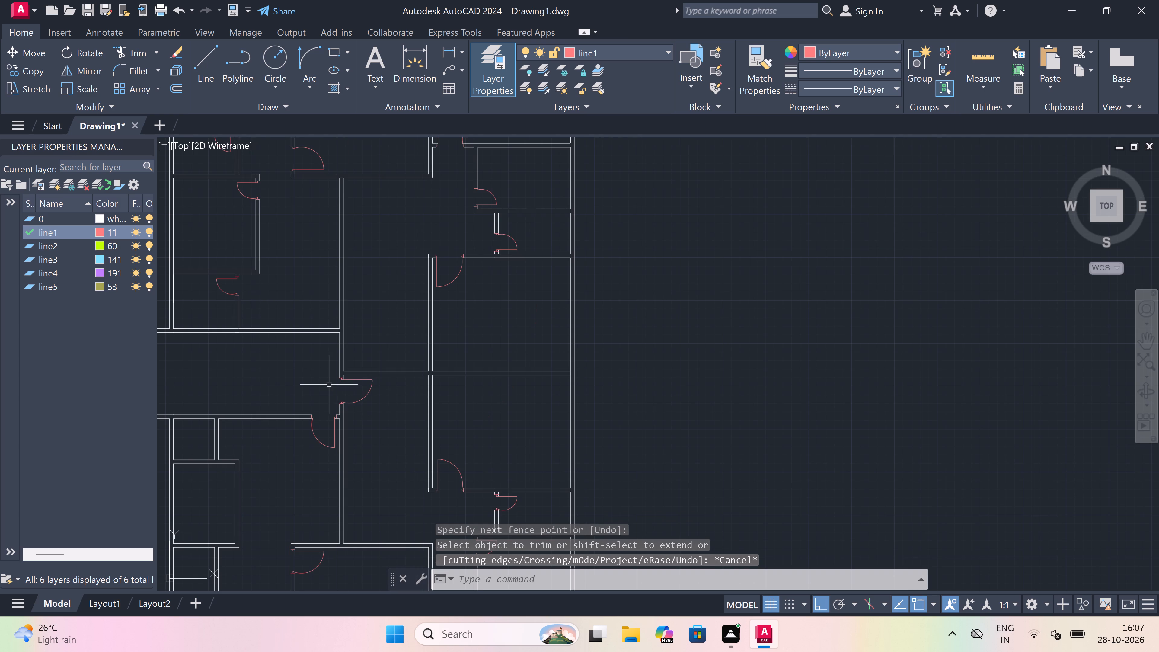
{"action": "key", "text": "l"}
{"action": "key", "text": "space"}
{"action": "scroll", "coordinate": [330, 352], "scroll_direction": "up", "scroll_amount": 2}
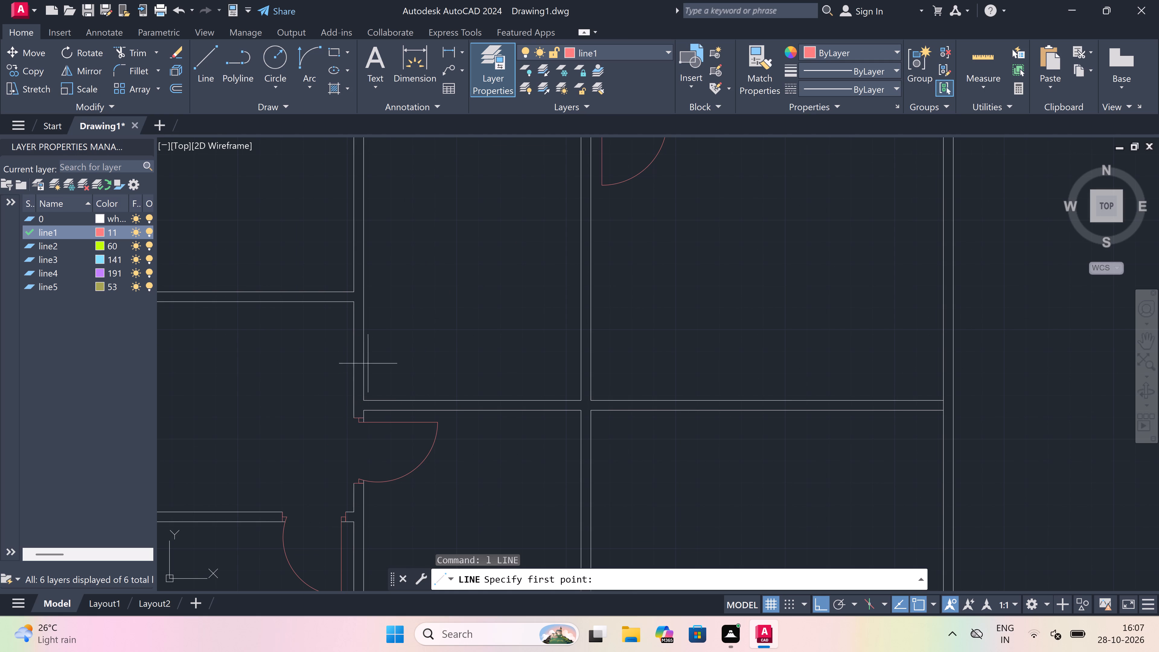
{"action": "scroll", "coordinate": [338, 410], "scroll_direction": "up", "scroll_amount": 2}
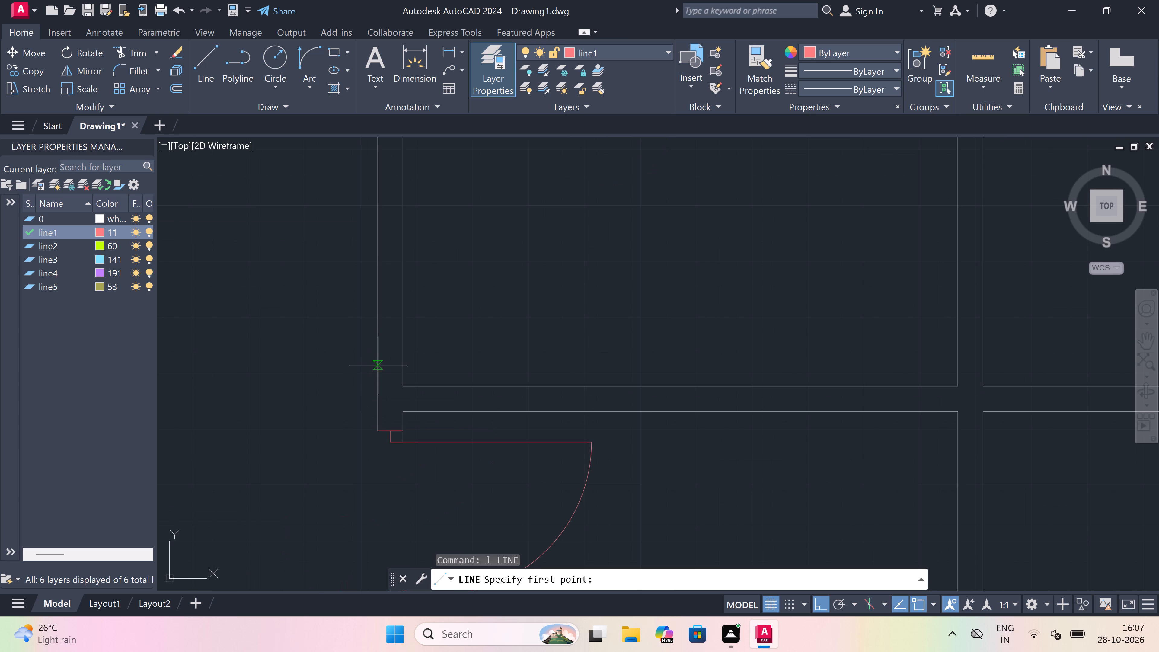
{"action": "left_click", "coordinate": [378, 368]}
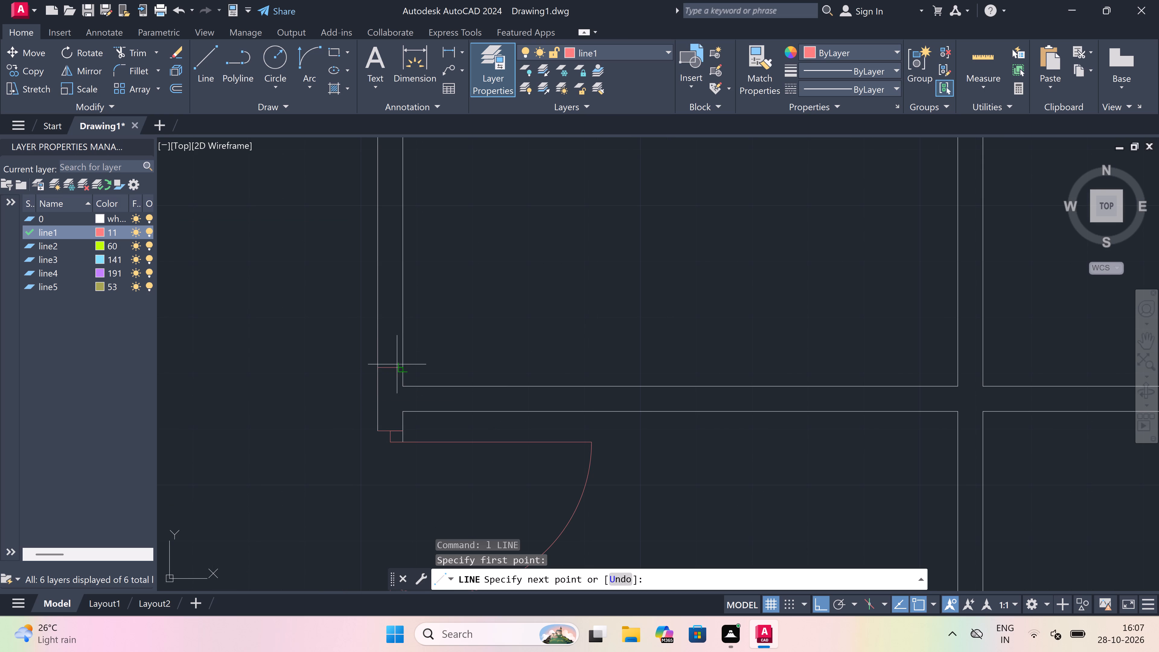
{"action": "left_click", "coordinate": [397, 364]}
{"action": "left_click", "coordinate": [391, 364]}
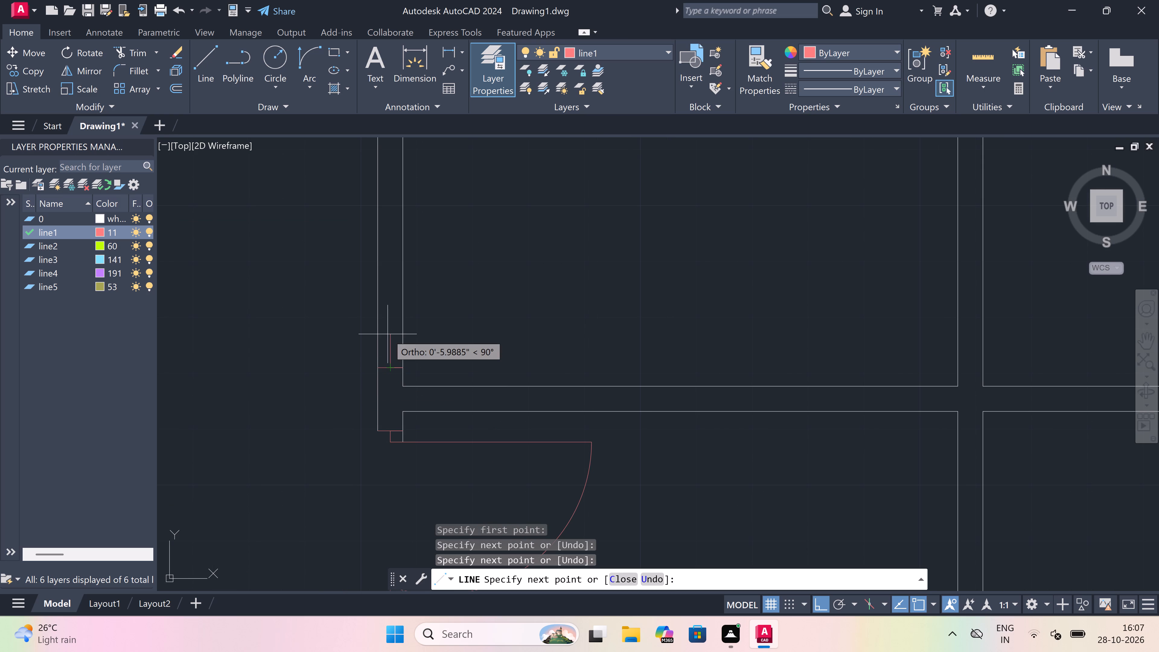
{"action": "type", "text": "2\""}
{"action": "key", "text": "space"}
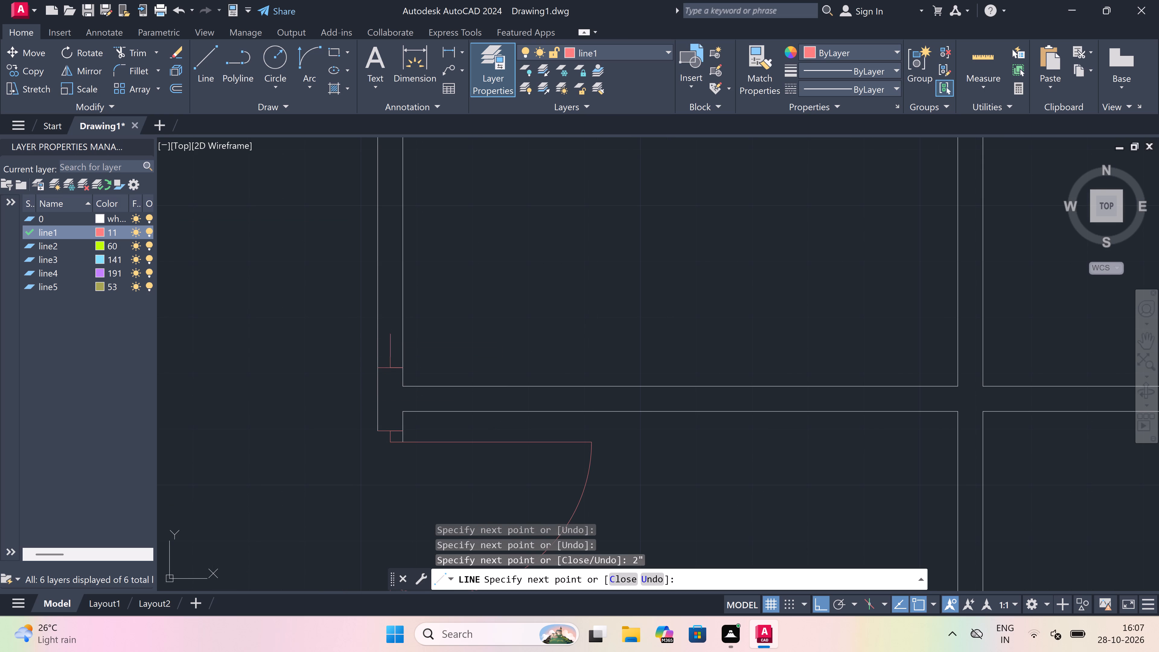
{"action": "type", "text": "3'"}
{"action": "key", "text": "space"}
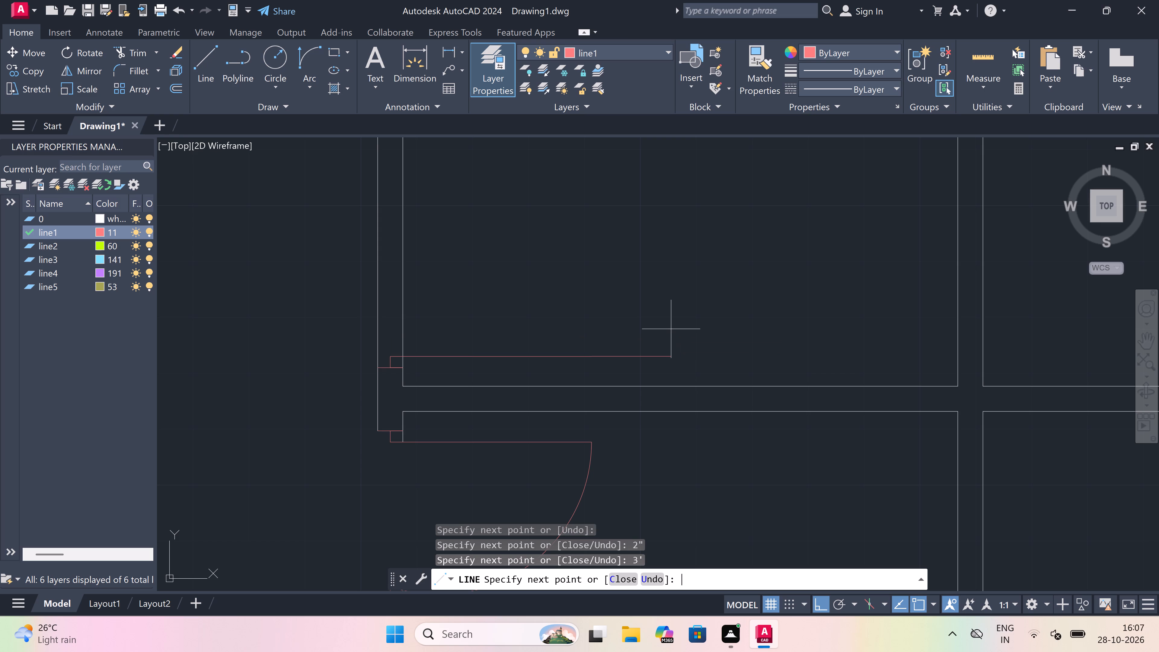
{"action": "key", "text": "Escape"}
Draw the opposite jamb line across the east wall north of the new leaf, with a 2" southward return from its midpoint.
{"action": "key", "text": "space"}
{"action": "scroll", "coordinate": [359, 233], "scroll_direction": "down", "scroll_amount": 1}
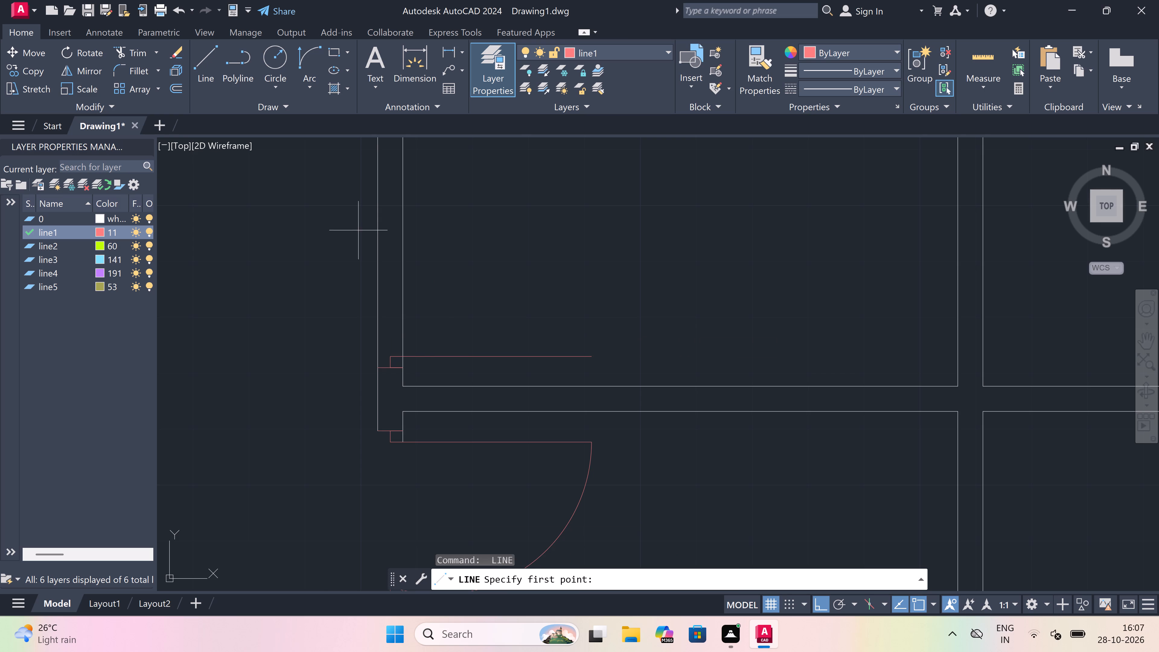
{"action": "scroll", "coordinate": [360, 235], "scroll_direction": "down", "scroll_amount": 2}
{"action": "scroll", "coordinate": [367, 220], "scroll_direction": "up", "scroll_amount": 3}
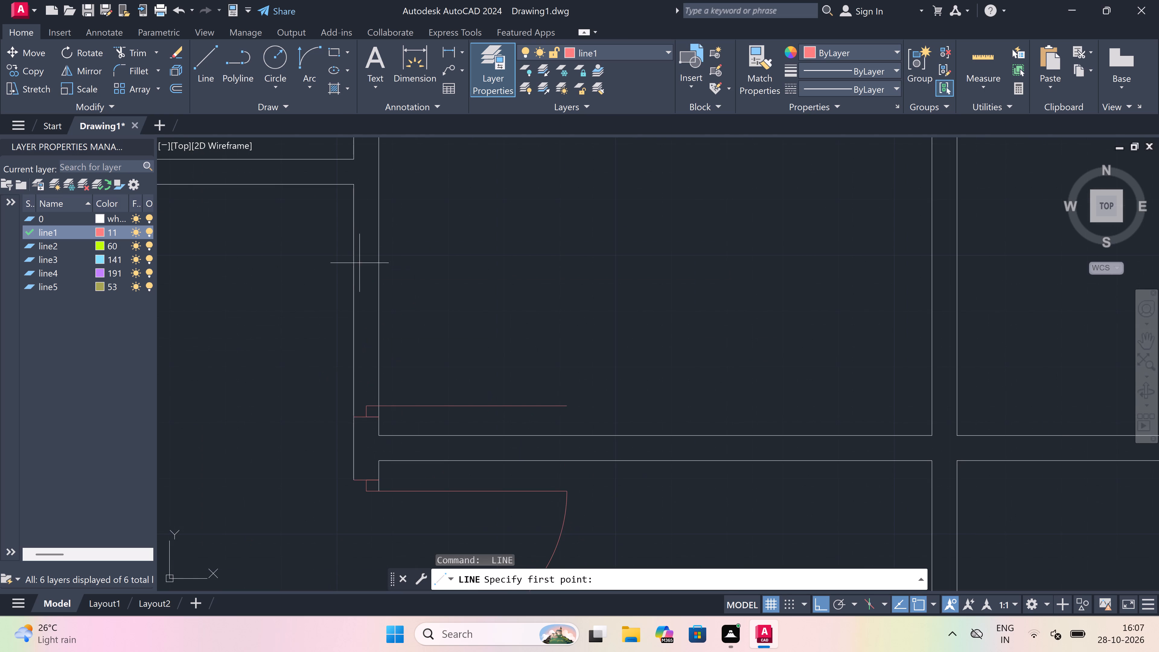
{"action": "left_click", "coordinate": [355, 256]}
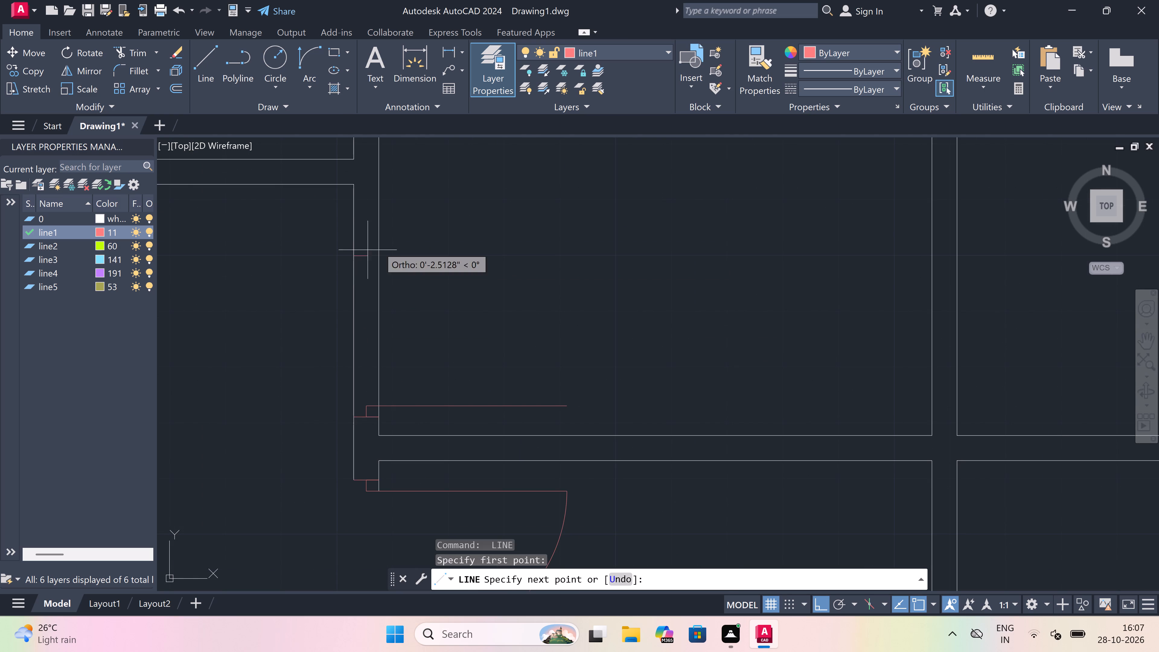
{"action": "left_click", "coordinate": [376, 259]}
{"action": "left_click_drag", "start_coordinate": [369, 259], "coordinate": [369, 264]}
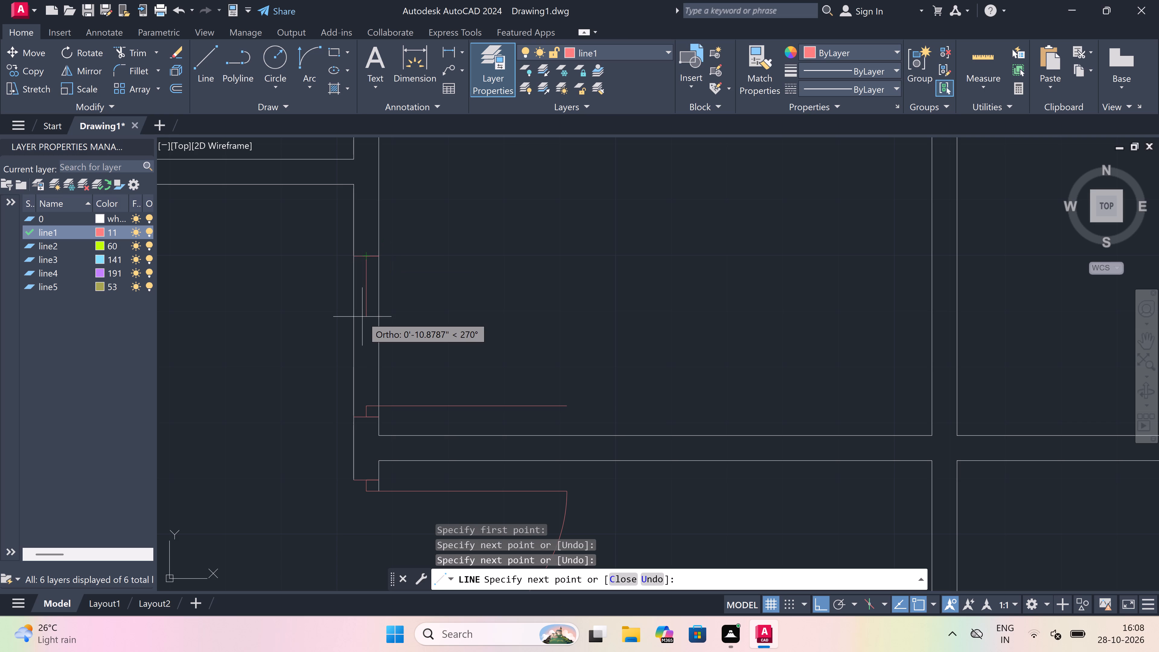
{"action": "key", "text": "2"}
{"action": "key", "text": "2"}
{"action": "key", "text": "2"}
{"action": "key", "text": "2"}
{"action": "key", "text": "2"}
{"action": "key", "text": "2"}
{"action": "key", "text": "BackSpace"}
{"action": "key", "text": "BackSpace"}
{"action": "key", "text": "BackSpace"}
{"action": "key", "text": "BackSpace"}
{"action": "key", "text": "BackSpace"}
{"action": "type", "text": "\""}
{"action": "key", "text": "space"}
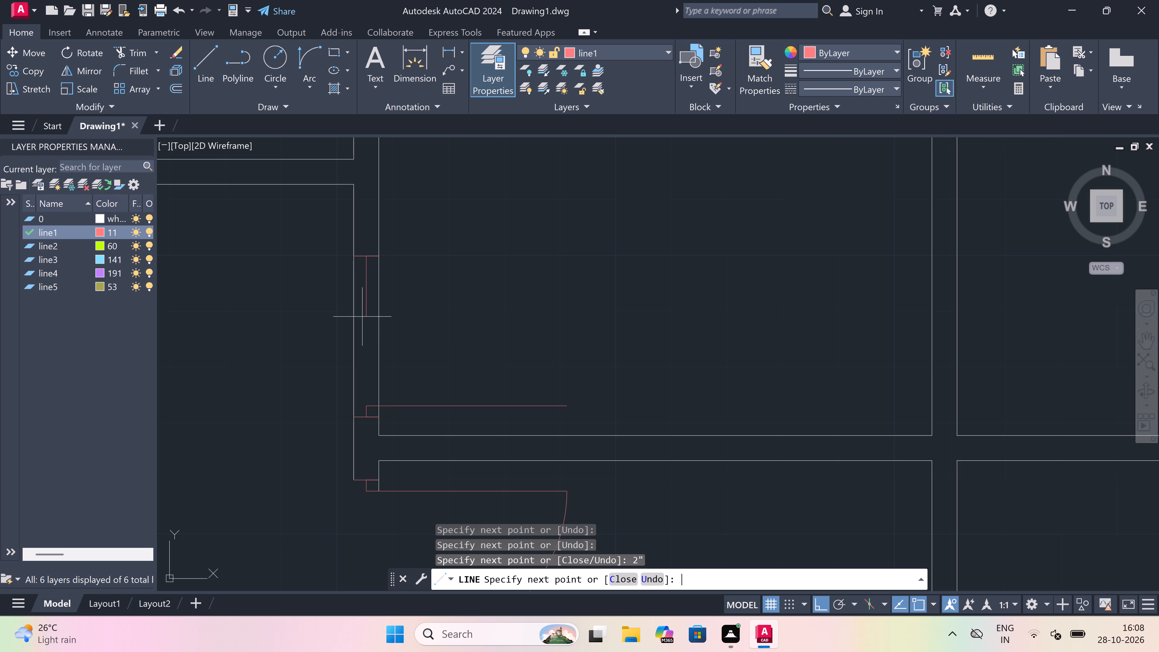
{"action": "key", "text": "Escape"}
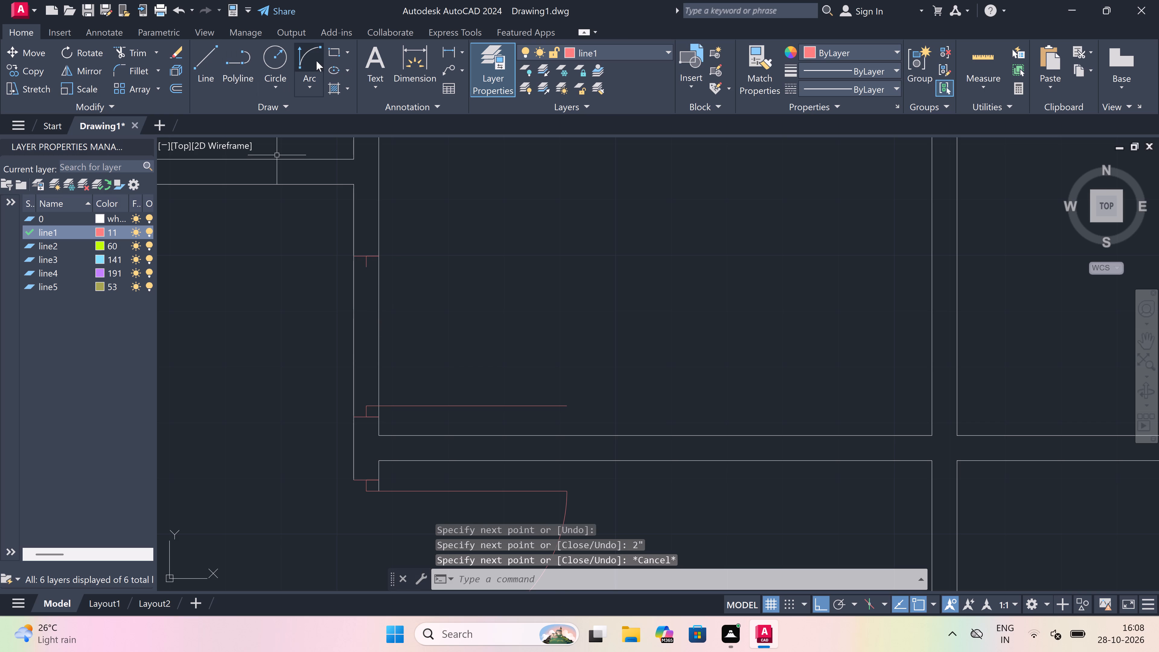
Draw the door swing arc from the northern leaf's free end to the end of the north jamb's return using Start, End, Direction.
{"action": "left_click", "coordinate": [316, 61]}
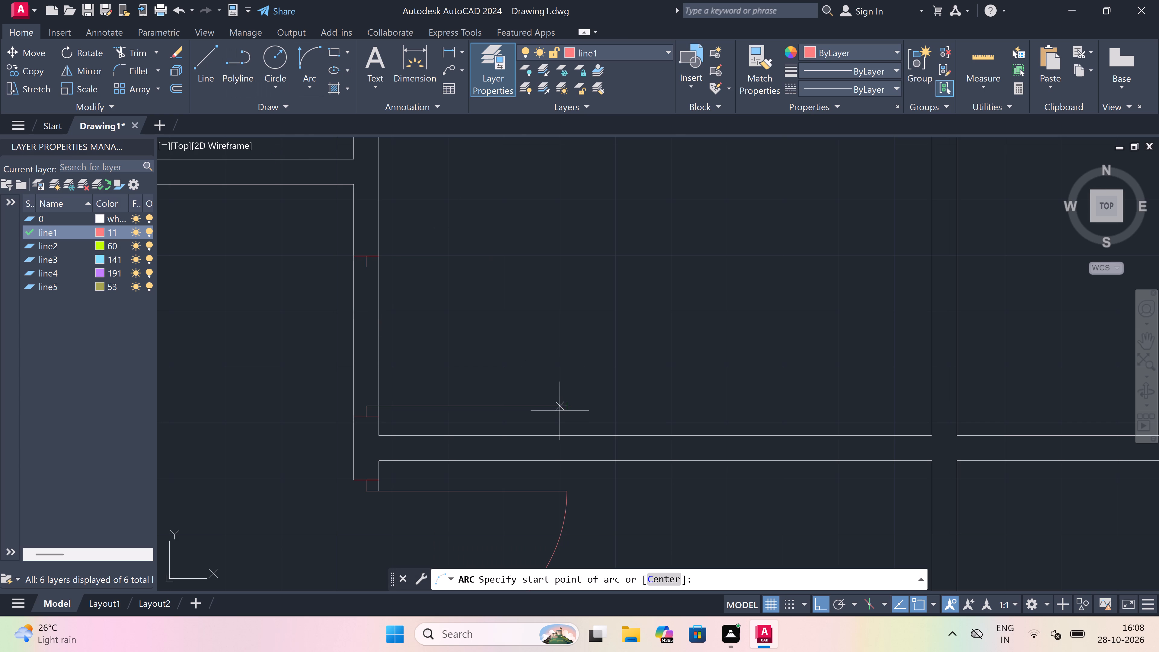
{"action": "left_click_drag", "start_coordinate": [564, 405], "coordinate": [564, 401]}
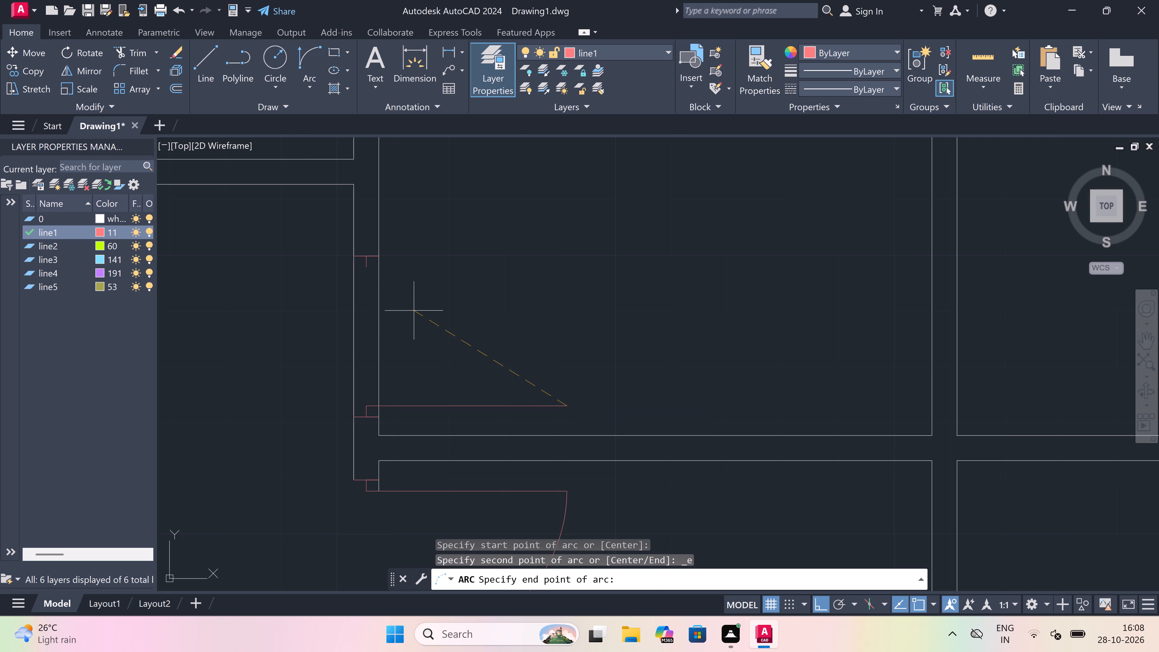
{"action": "left_click_drag", "start_coordinate": [367, 267], "coordinate": [391, 261]}
{"action": "left_click_drag", "start_coordinate": [640, 251], "coordinate": [636, 254]}
Trim both east wall lines between the two jambs to open the doorway north of the partition.
{"action": "type", "text": "tr"}
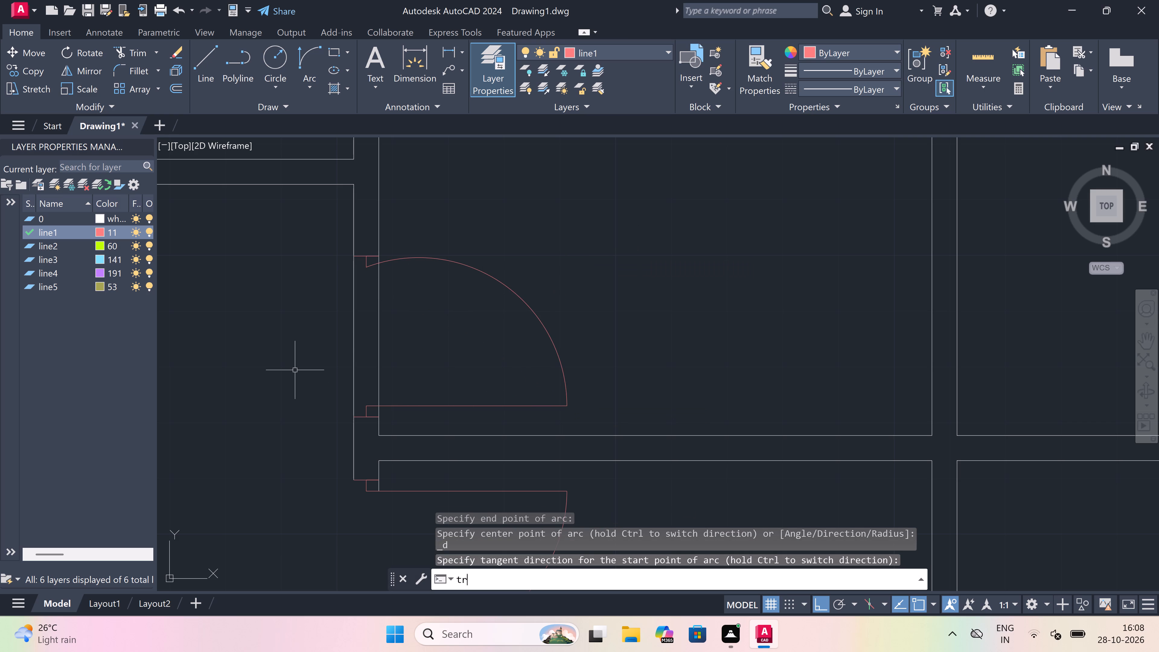
{"action": "key", "text": "space"}
{"action": "left_click_drag", "start_coordinate": [410, 303], "coordinate": [366, 328]}
{"action": "left_click_drag", "start_coordinate": [308, 357], "coordinate": [314, 355]}
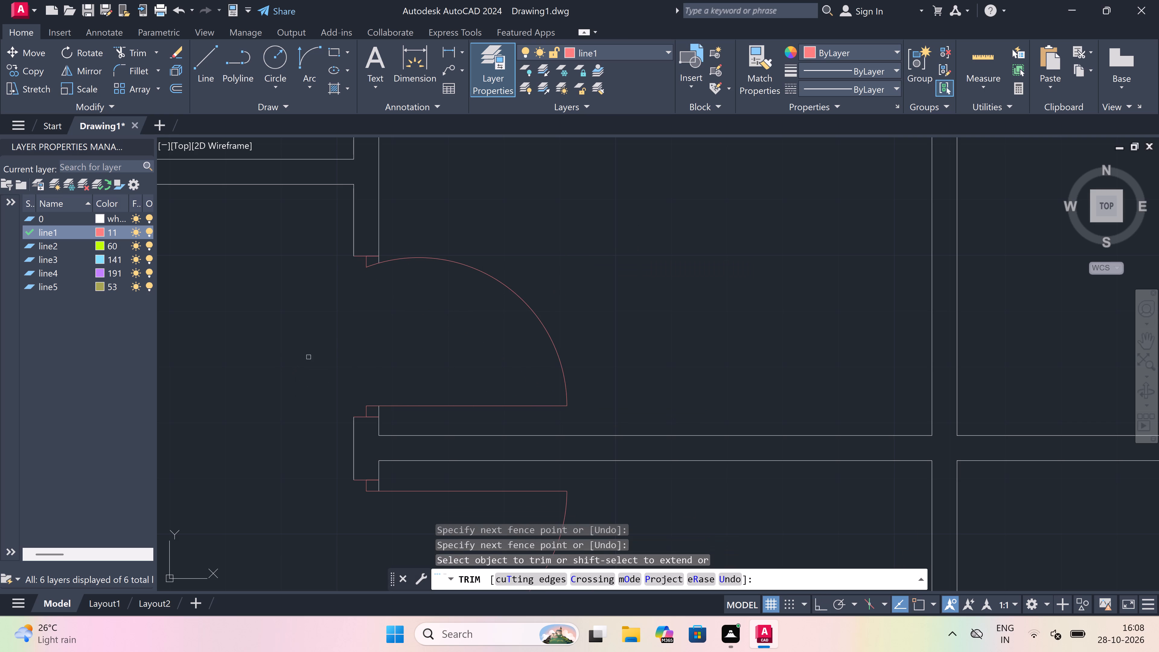
{"action": "key", "text": "Escape"}
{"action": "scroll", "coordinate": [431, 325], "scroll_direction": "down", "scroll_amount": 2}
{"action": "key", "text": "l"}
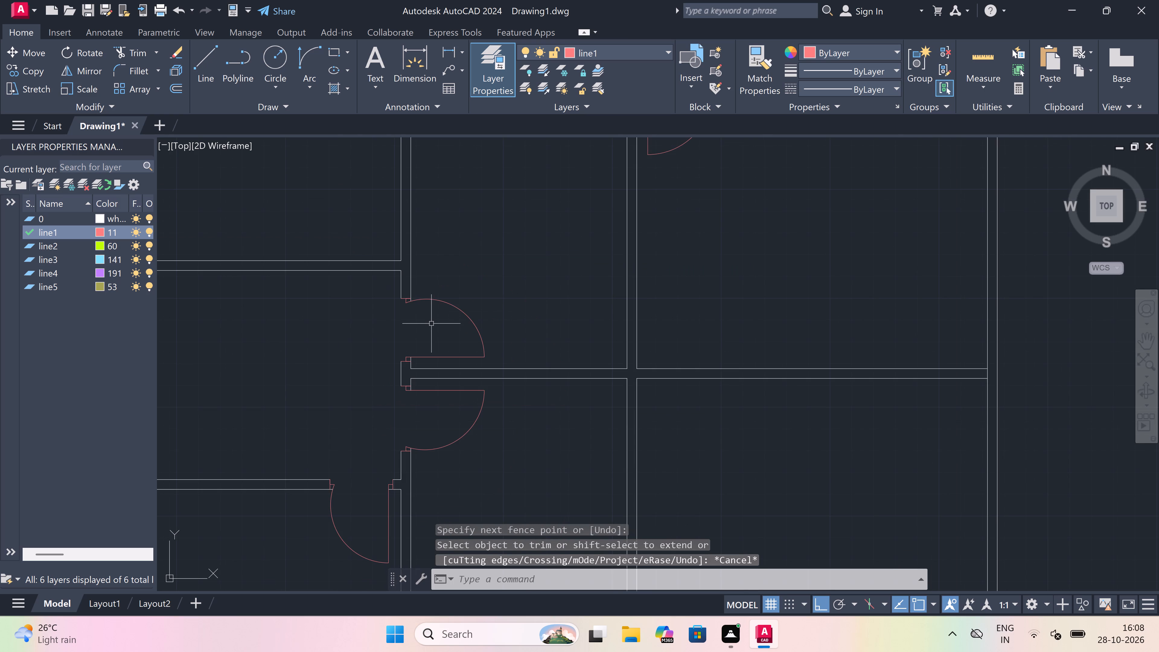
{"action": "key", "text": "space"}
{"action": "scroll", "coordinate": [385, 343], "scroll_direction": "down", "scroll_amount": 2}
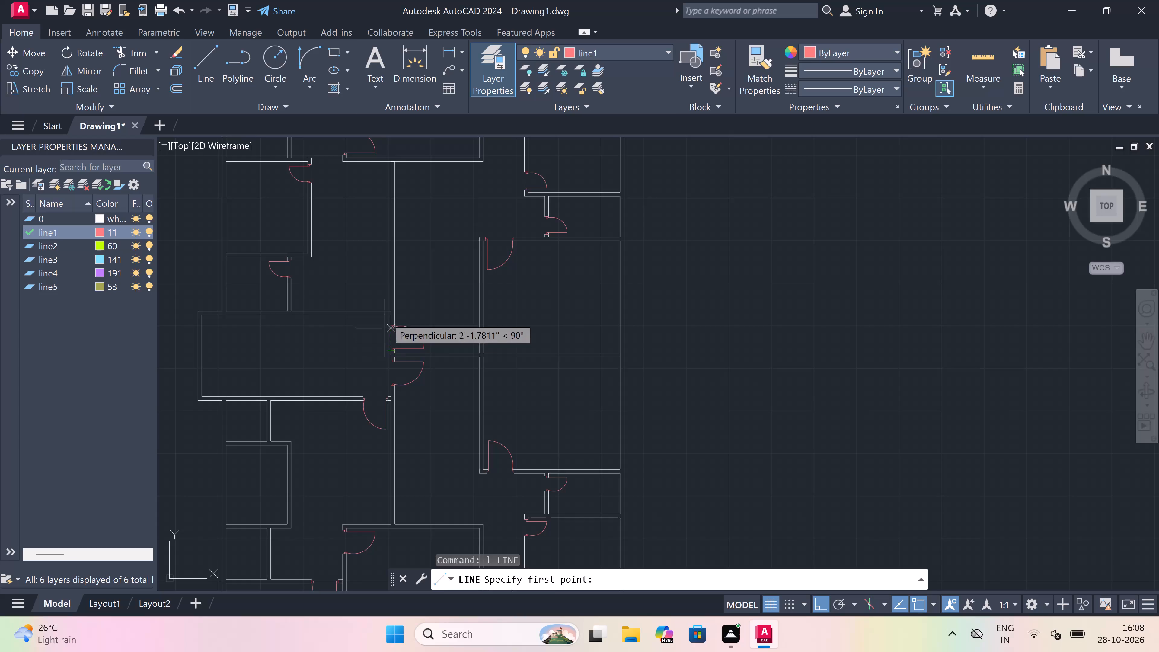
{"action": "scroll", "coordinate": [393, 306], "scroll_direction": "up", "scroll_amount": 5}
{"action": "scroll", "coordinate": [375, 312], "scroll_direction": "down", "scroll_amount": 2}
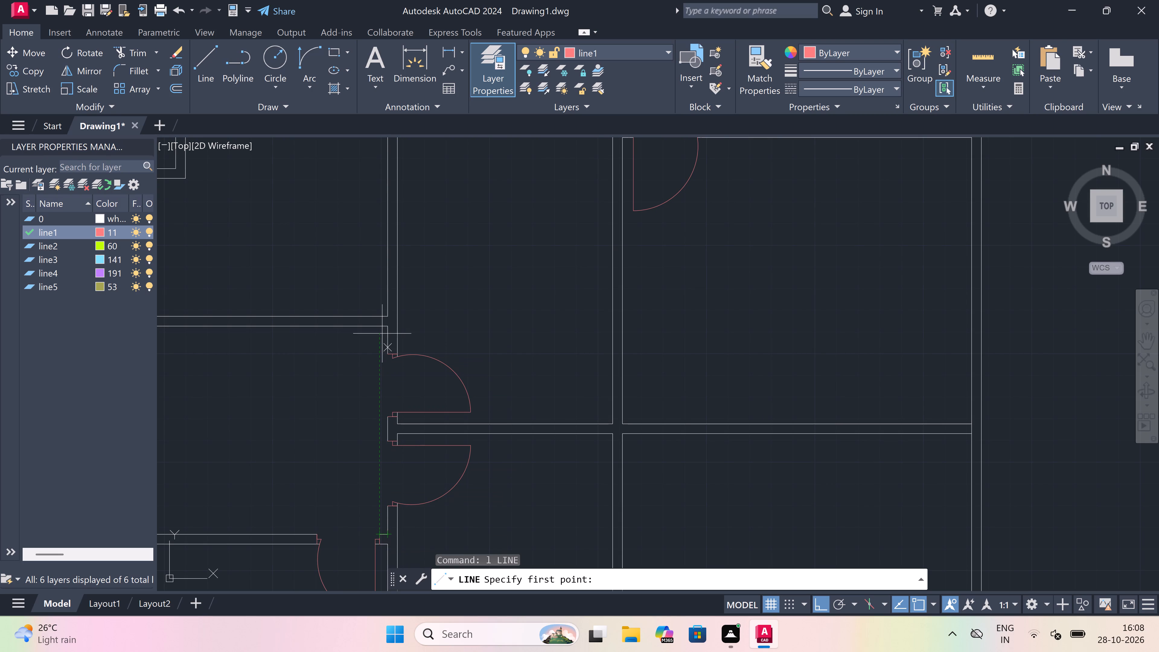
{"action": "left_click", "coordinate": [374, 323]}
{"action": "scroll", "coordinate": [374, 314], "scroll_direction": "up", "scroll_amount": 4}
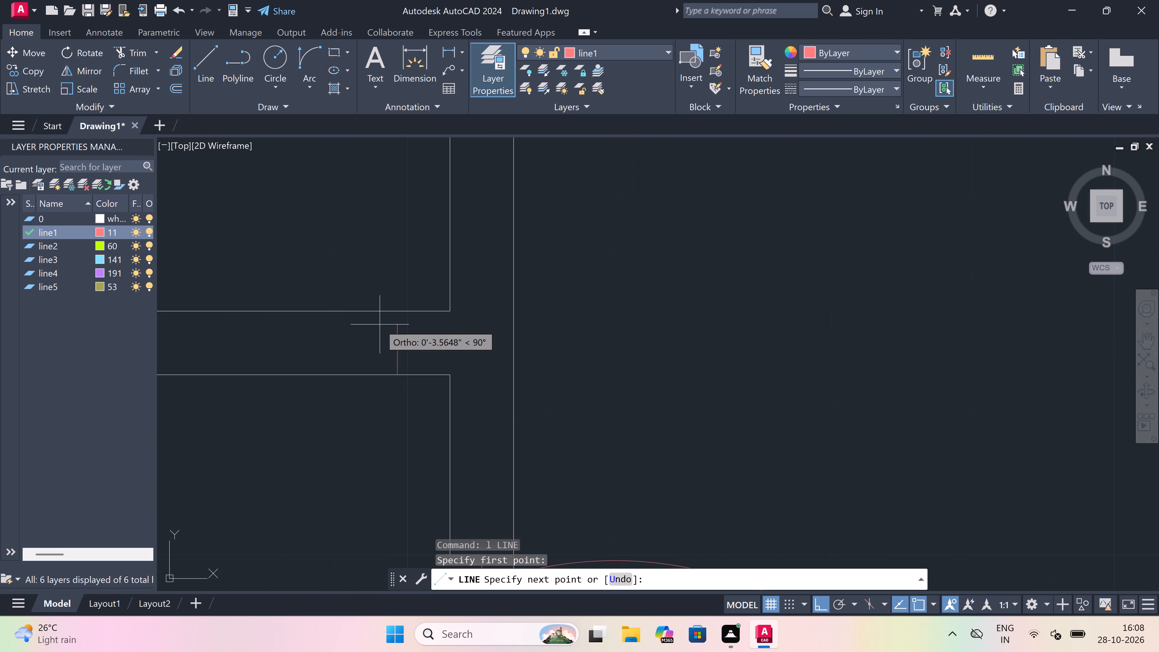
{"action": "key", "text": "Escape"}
Draw a jamb line across the large west room's north wall near its east end, with a 2" westward return and 3' northward leaf.
{"action": "key", "text": "space"}
{"action": "left_click_drag", "start_coordinate": [385, 312], "coordinate": [387, 316]}
{"action": "left_click_drag", "start_coordinate": [383, 377], "coordinate": [383, 372]}
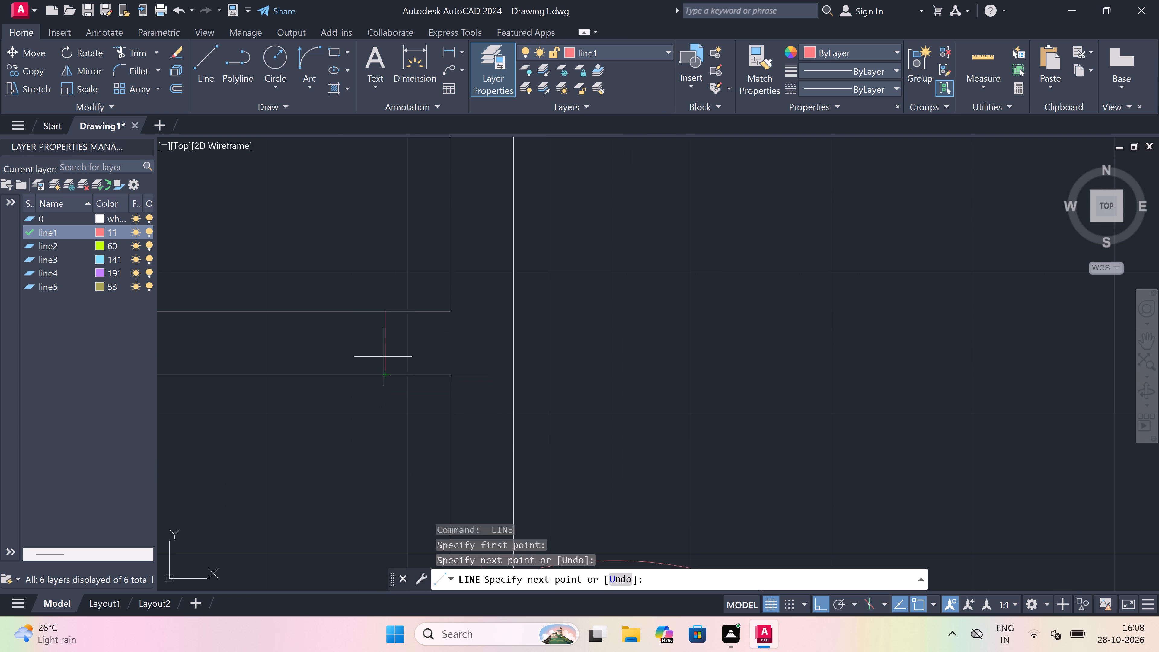
{"action": "left_click_drag", "start_coordinate": [383, 342], "coordinate": [364, 341]}
{"action": "type", "text": "2\""}
{"action": "key", "text": "space"}
{"action": "scroll", "coordinate": [373, 347], "scroll_direction": "down", "scroll_amount": 4}
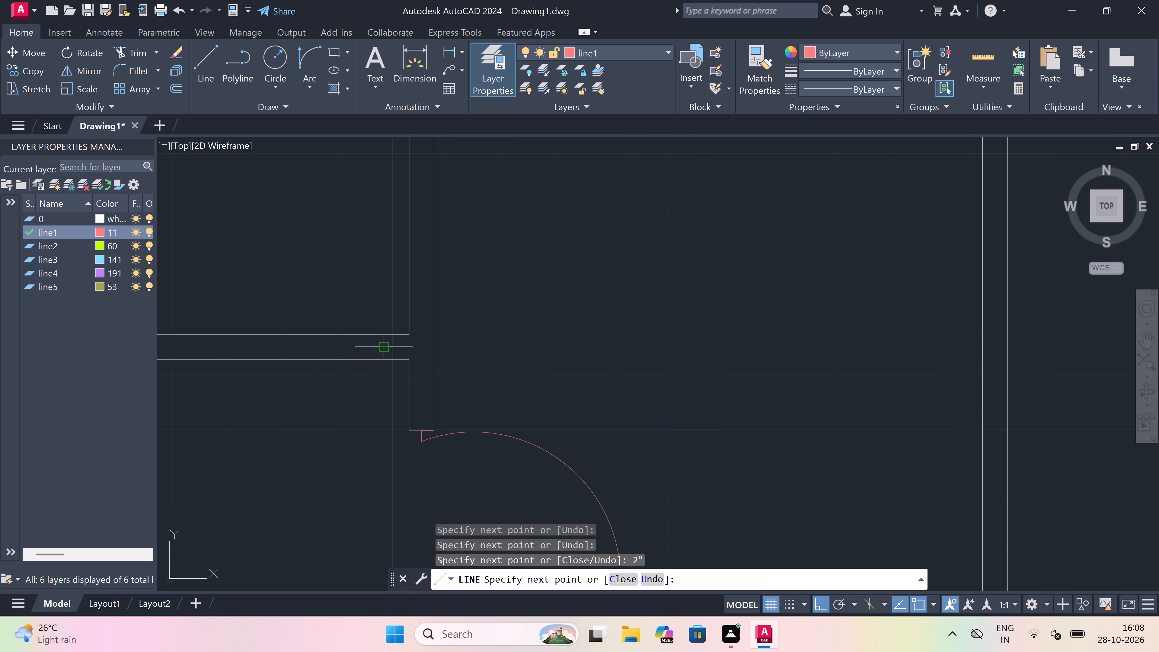
{"action": "type", "text": "3'"}
{"action": "key", "text": "space"}
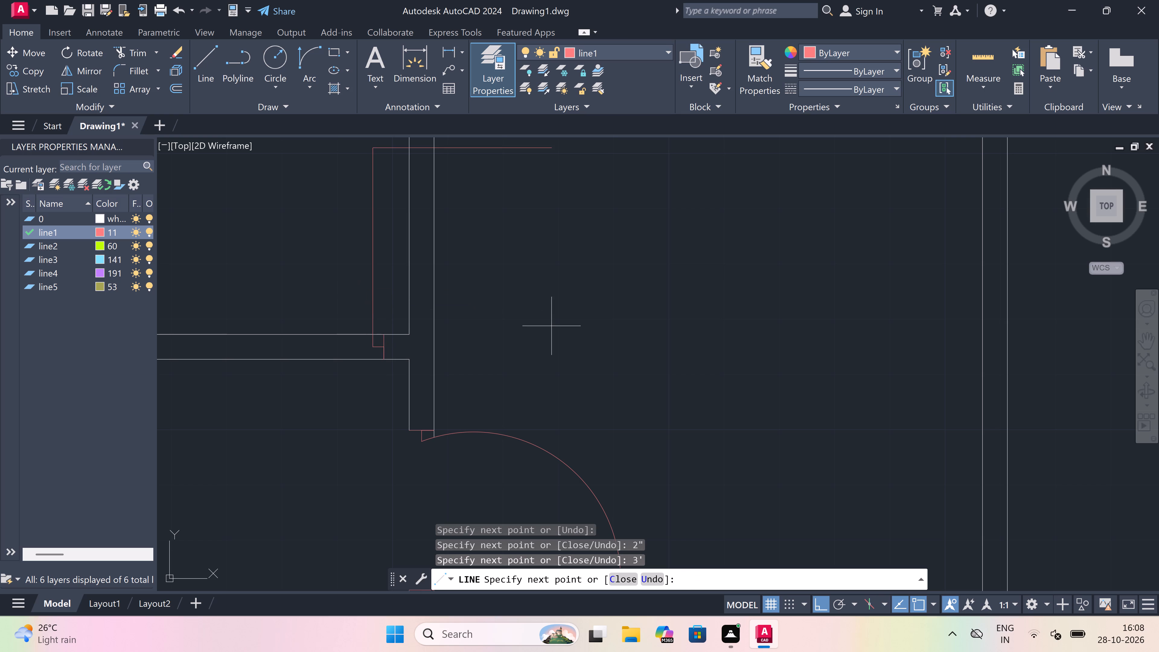
{"action": "key", "text": "Escape"}
Draw the opposite jamb line across the north wall west of the new leaf, with a 2" eastward return from its midpoint.
{"action": "scroll", "coordinate": [552, 326], "scroll_direction": "down", "scroll_amount": 3}
{"action": "scroll", "coordinate": [477, 295], "scroll_direction": "up", "scroll_amount": 2}
{"action": "key", "text": "space"}
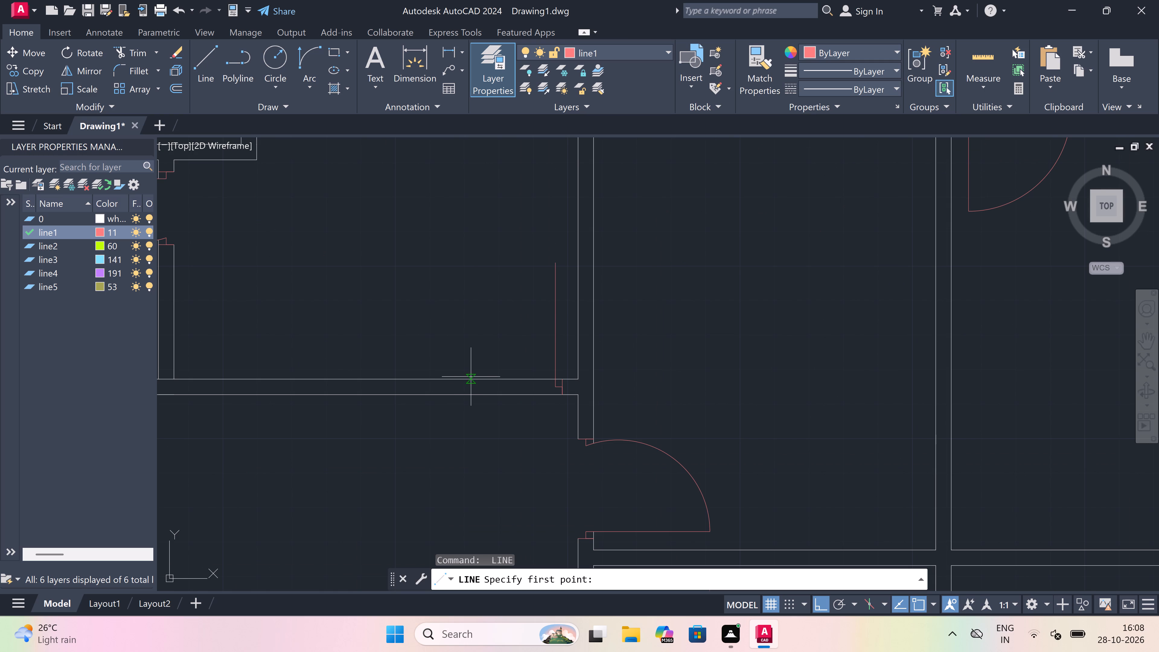
{"action": "scroll", "coordinate": [471, 377], "scroll_direction": "up", "scroll_amount": 1}
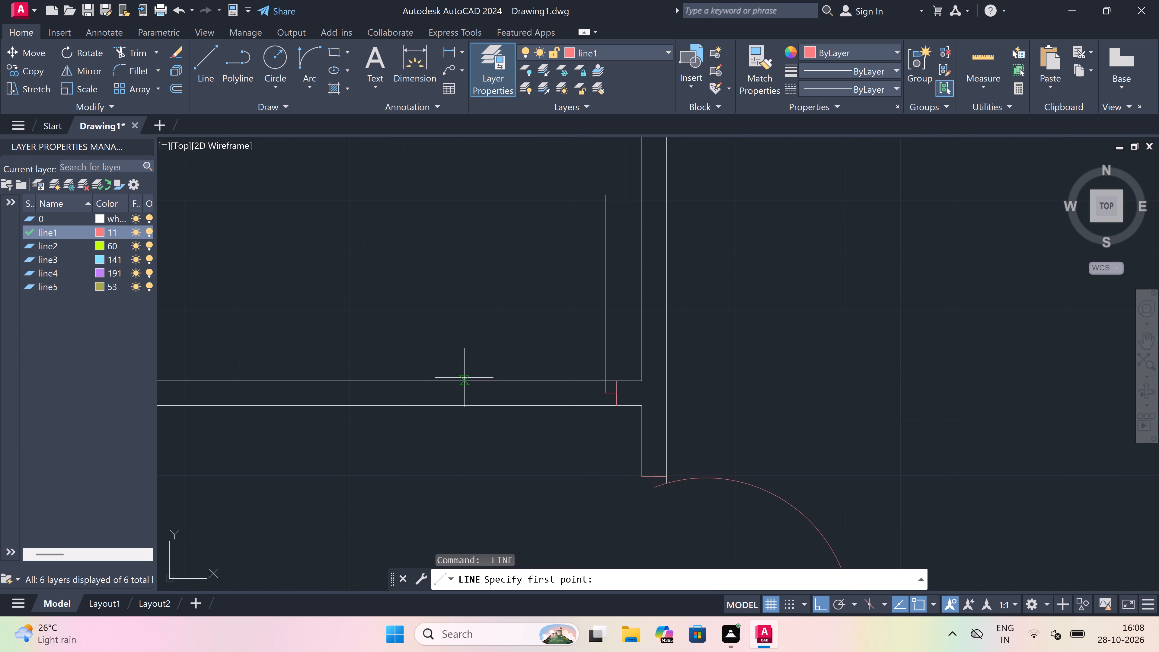
{"action": "left_click", "coordinate": [468, 377]}
{"action": "left_click", "coordinate": [465, 404]}
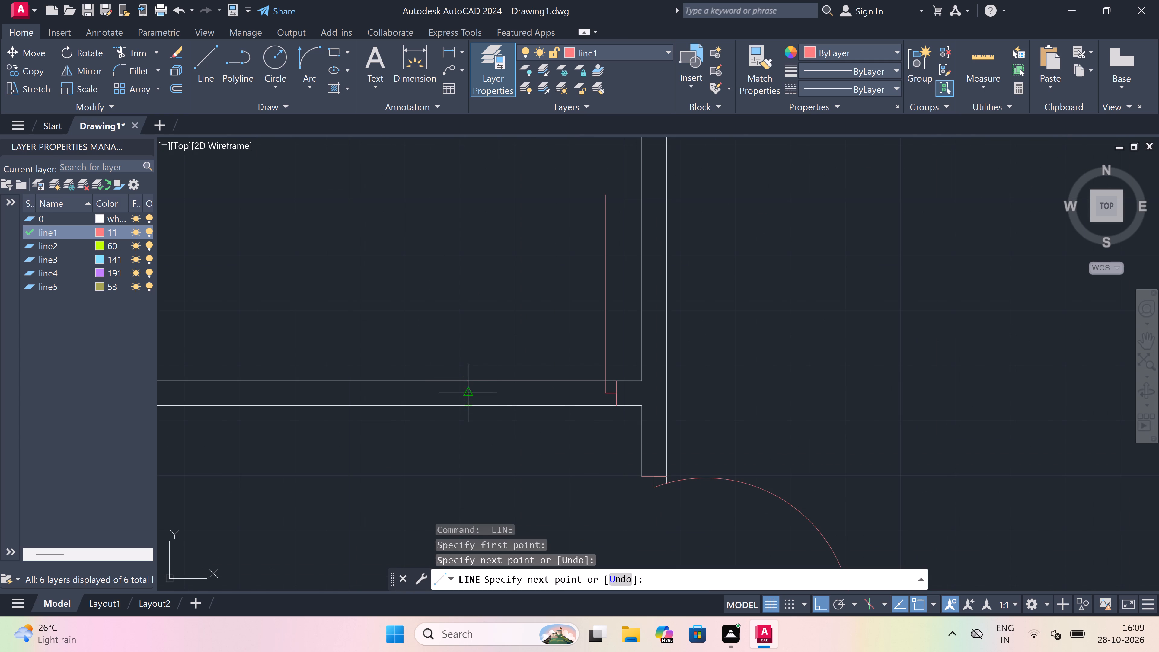
{"action": "left_click_drag", "start_coordinate": [465, 392], "coordinate": [485, 387]}
{"action": "scroll", "coordinate": [525, 383], "scroll_direction": "up", "scroll_amount": 1}
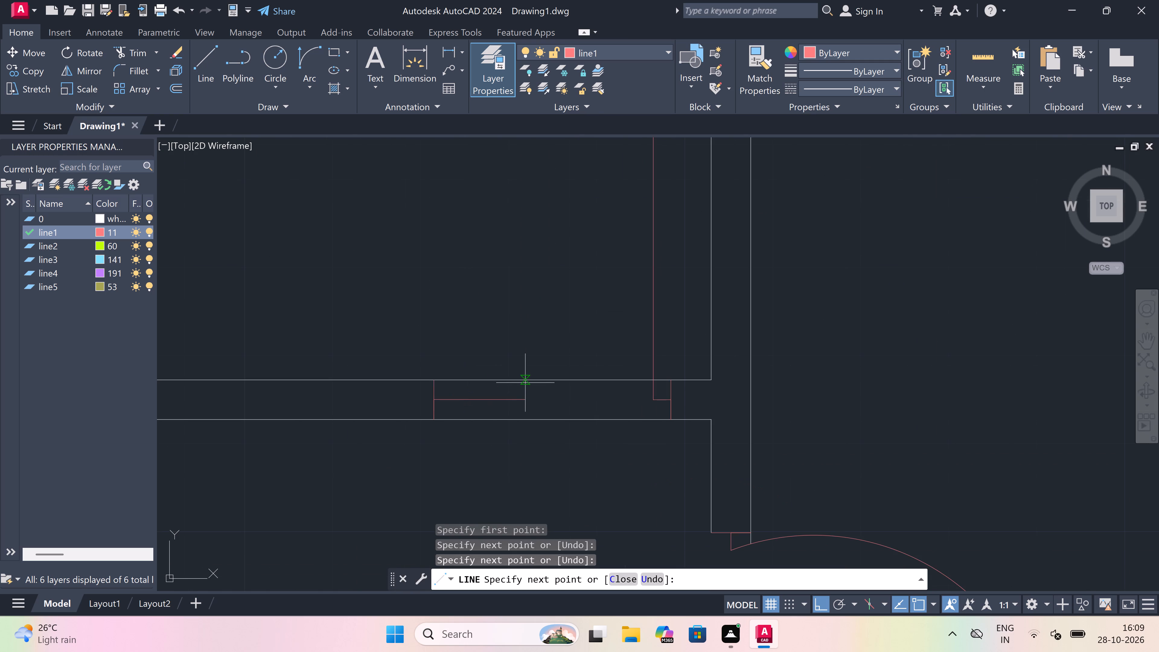
{"action": "type", "text": "2\""}
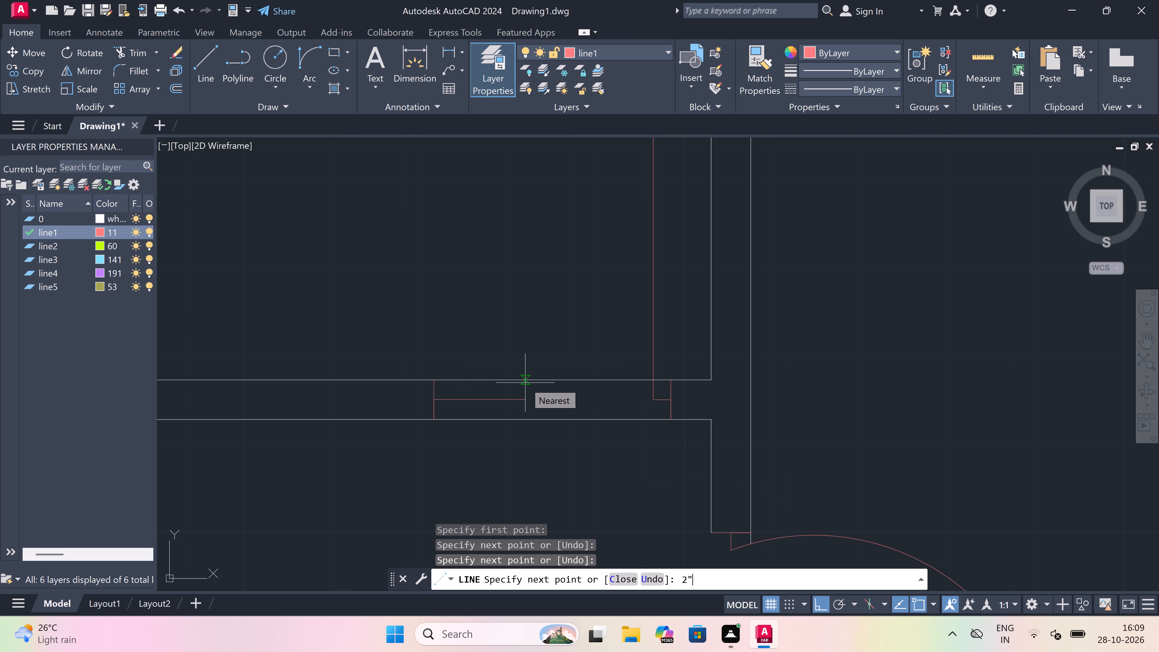
{"action": "key", "text": "space"}
{"action": "key", "text": "Escape"}
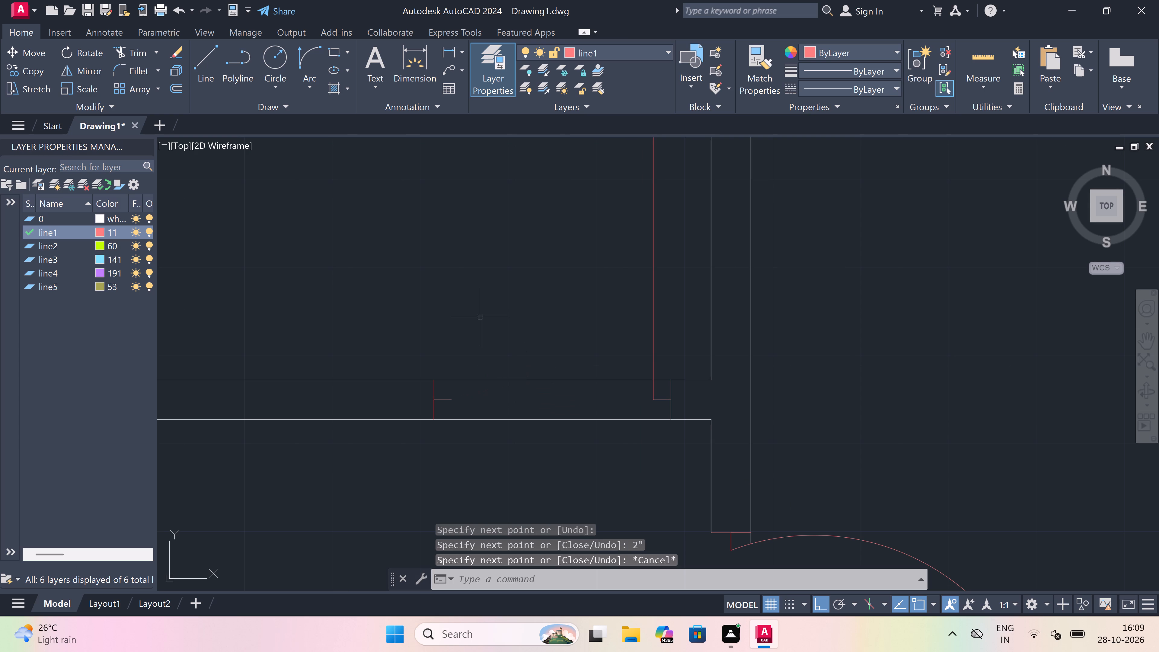
Draw the door swing arc from the leaf's north end to the end of the west jamb's return using Start, End, Direction.
{"action": "scroll", "coordinate": [375, 323], "scroll_direction": "down", "scroll_amount": 2}
{"action": "scroll", "coordinate": [410, 280], "scroll_direction": "up", "scroll_amount": 1}
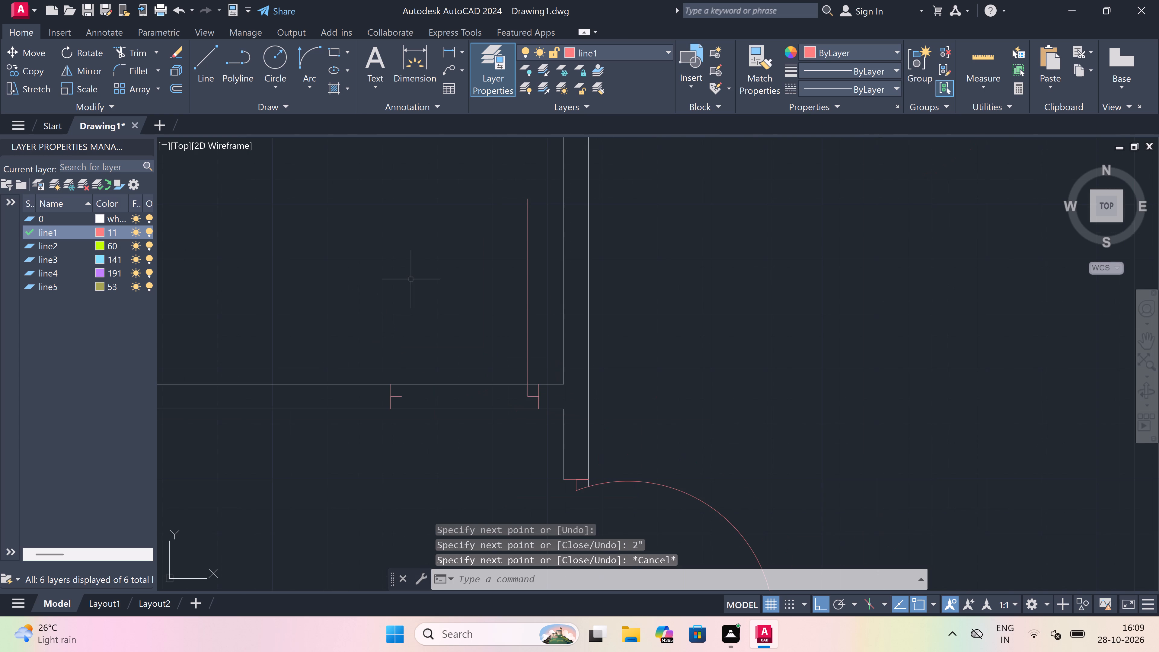
{"action": "left_click", "coordinate": [305, 51]}
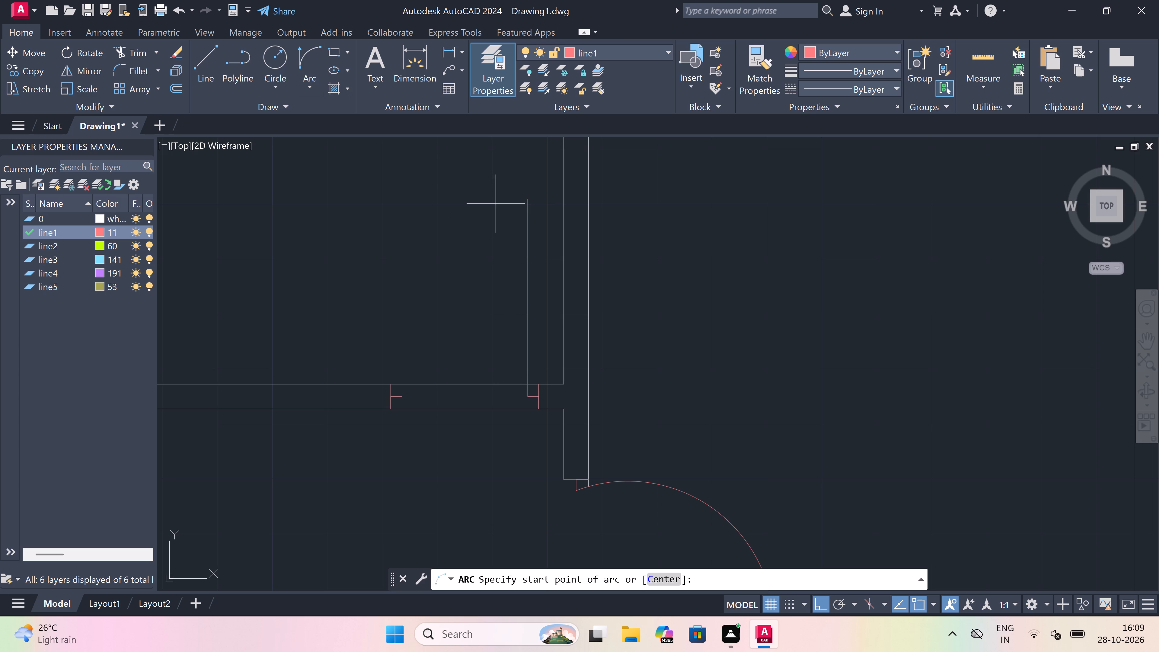
{"action": "left_click", "coordinate": [523, 196]}
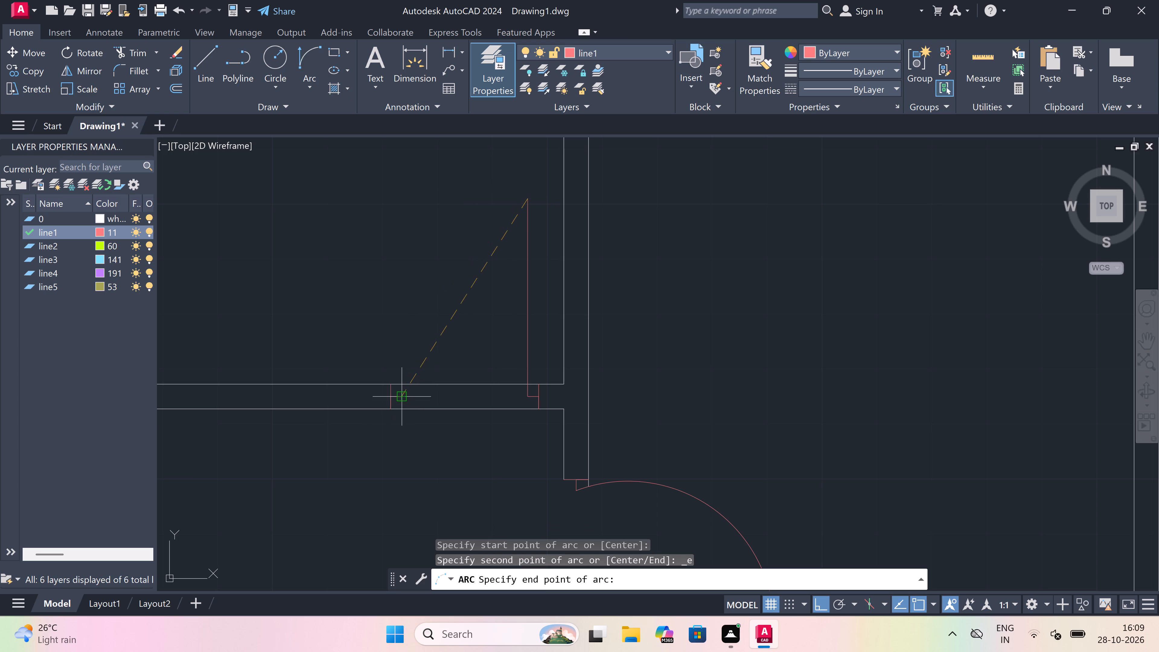
{"action": "left_click_drag", "start_coordinate": [403, 393], "coordinate": [402, 389]}
{"action": "left_click_drag", "start_coordinate": [301, 195], "coordinate": [320, 224]}
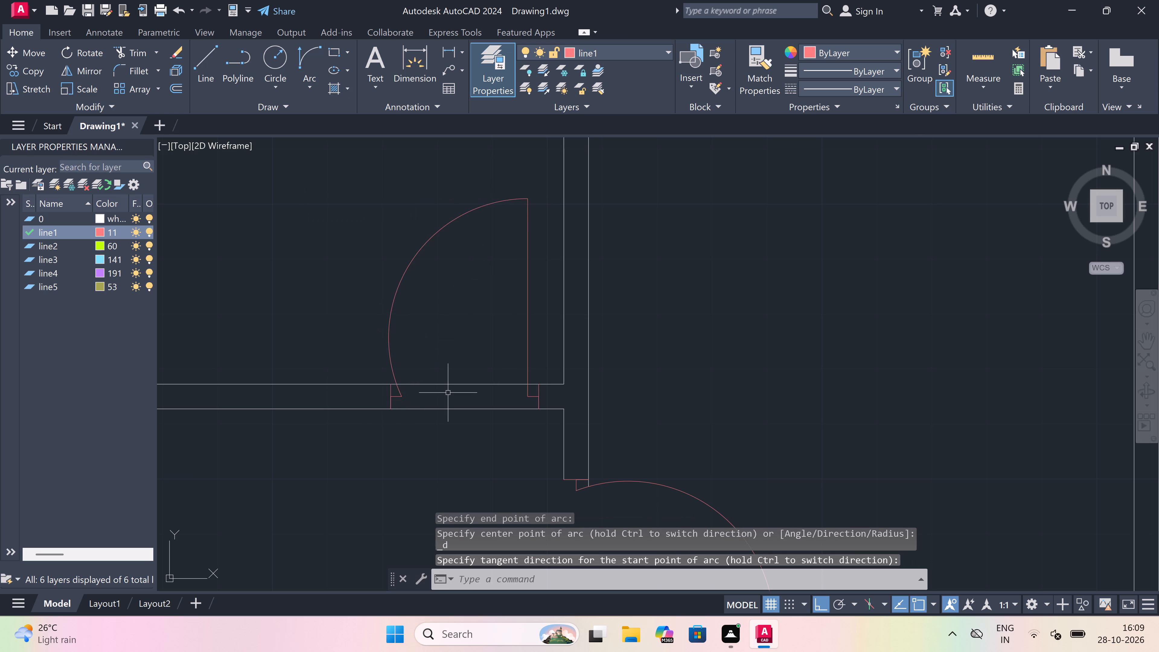
Trim both north wall lines between the two jambs to open the large west room's north doorway.
{"action": "key", "text": "t"}
{"action": "key", "text": "r"}
{"action": "key", "text": "space"}
{"action": "left_click_drag", "start_coordinate": [457, 378], "coordinate": [461, 384]}
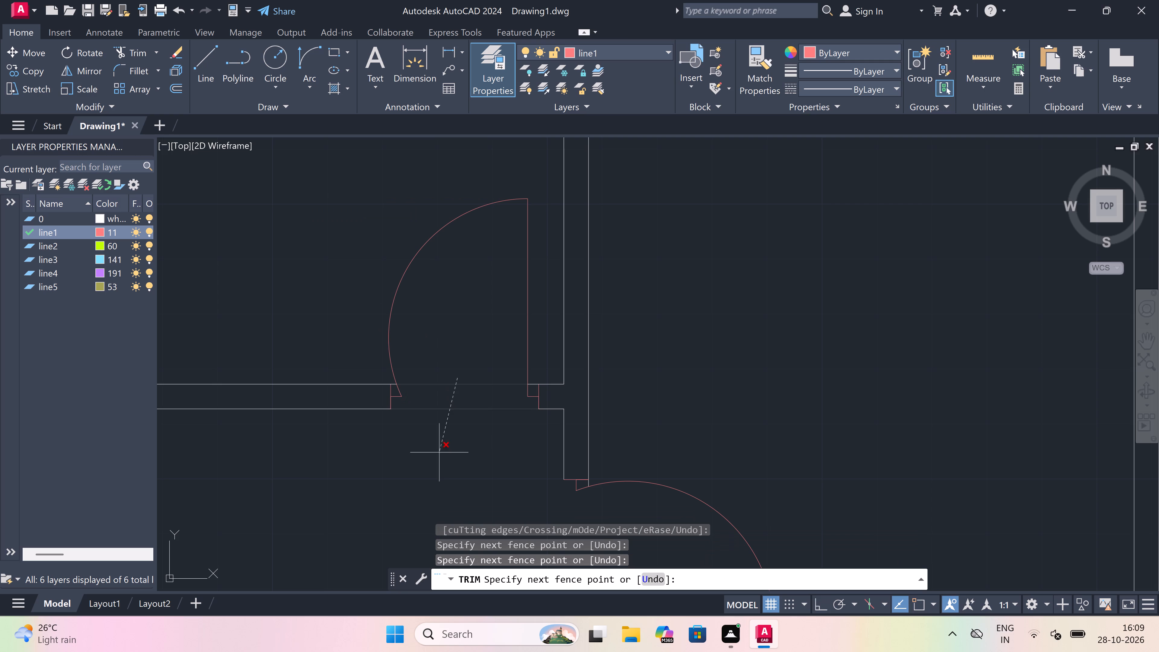
{"action": "left_click", "coordinate": [439, 452]}
{"action": "key", "text": "Escape"}
Draw a jamb line near the south end of the east wall of the small room below the large west room, with 2" northward return and 2' westward leaf.
{"action": "scroll", "coordinate": [440, 413], "scroll_direction": "down", "scroll_amount": 5}
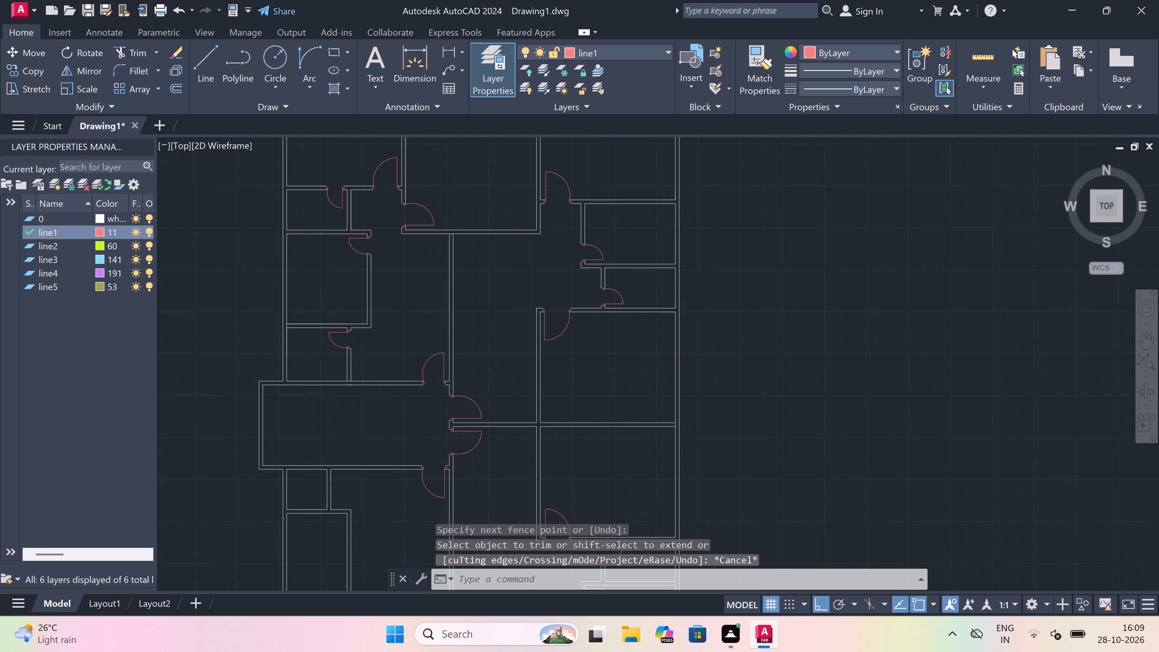
{"action": "scroll", "coordinate": [424, 367], "scroll_direction": "down", "scroll_amount": 2}
{"action": "scroll", "coordinate": [413, 406], "scroll_direction": "up", "scroll_amount": 2}
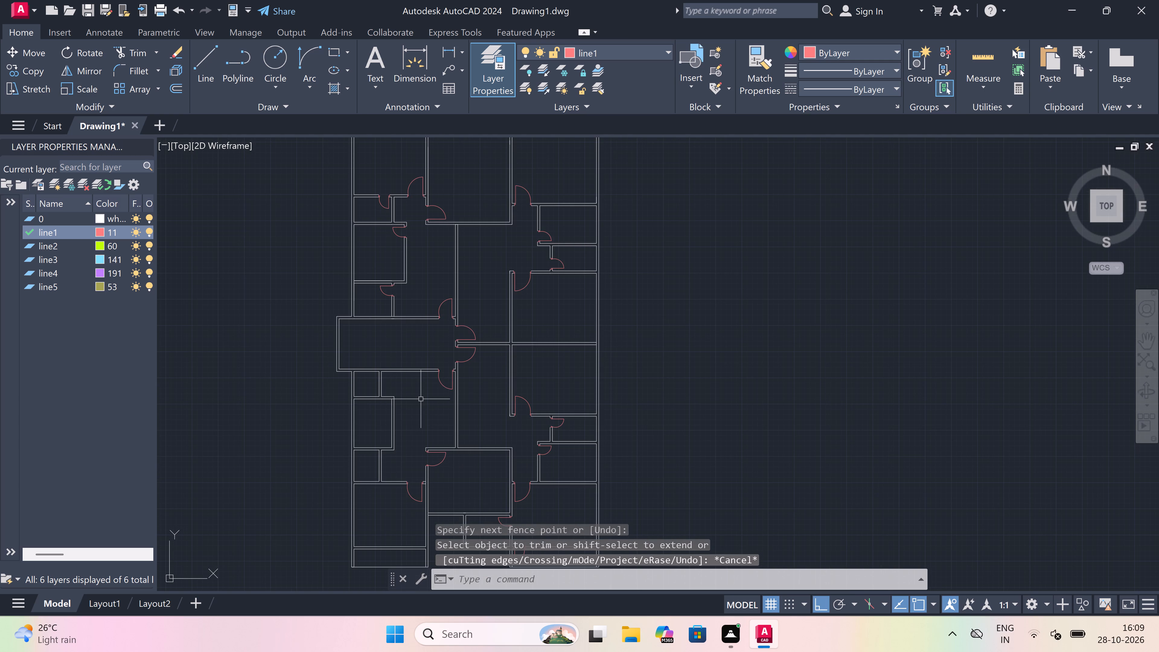
{"action": "type", "text": "l"}
{"action": "key", "text": "space"}
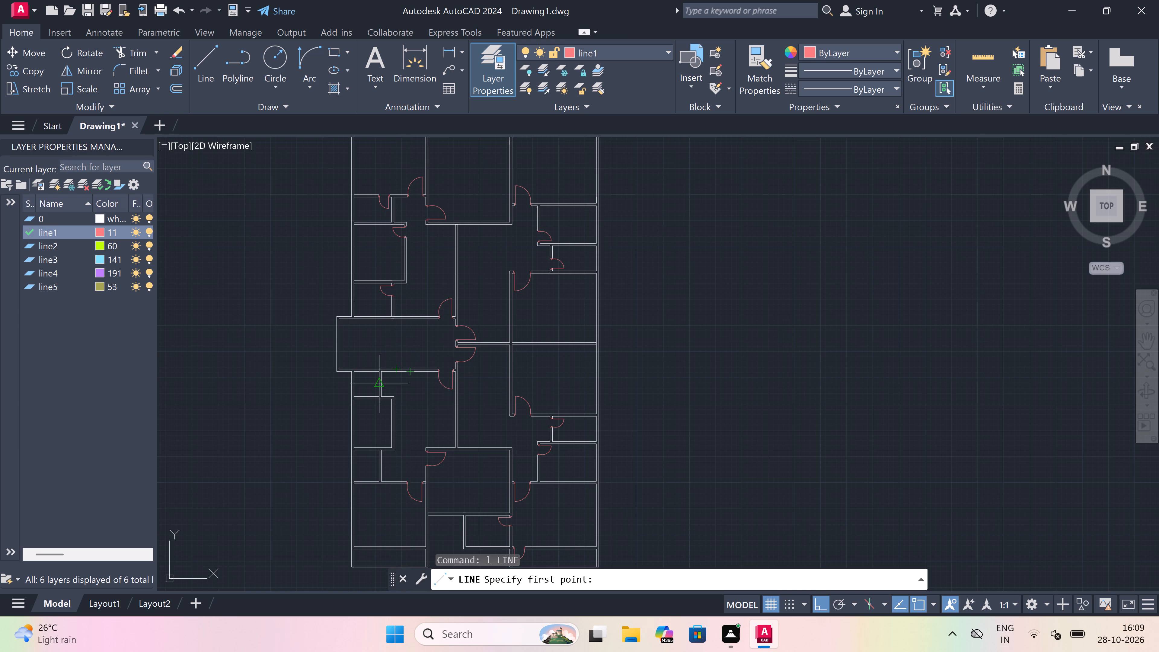
{"action": "scroll", "coordinate": [382, 385], "scroll_direction": "up", "scroll_amount": 6}
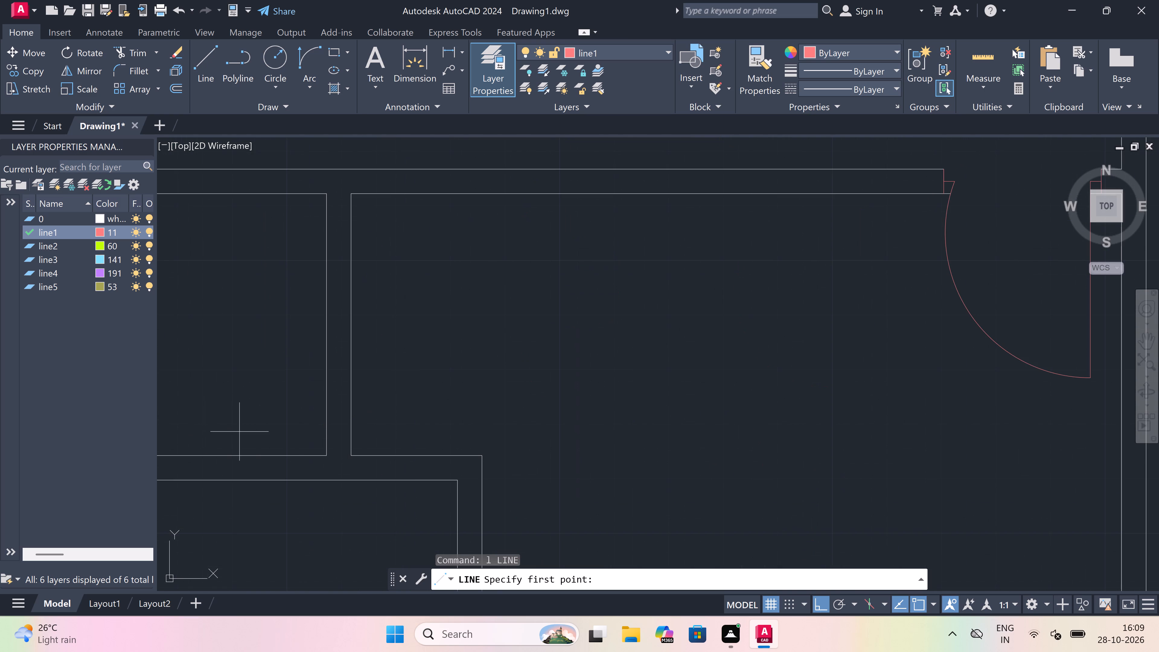
{"action": "left_click", "coordinate": [326, 434]}
{"action": "left_click", "coordinate": [348, 433]}
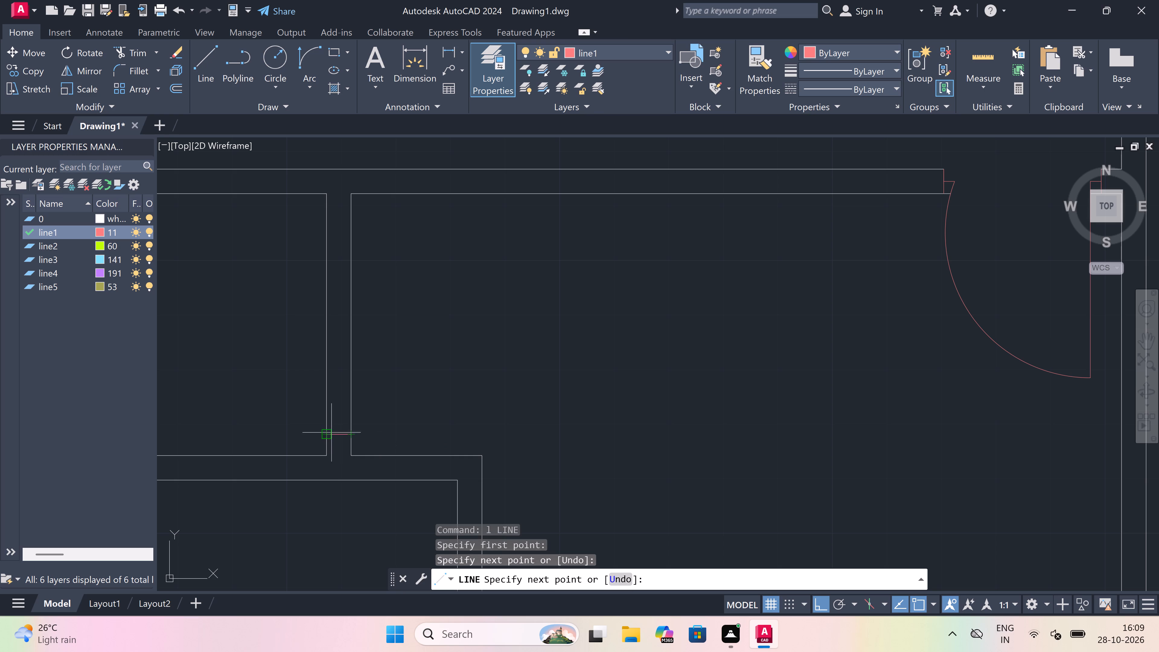
{"action": "left_click", "coordinate": [338, 433]}
{"action": "type", "text": "2\""}
{"action": "key", "text": "space"}
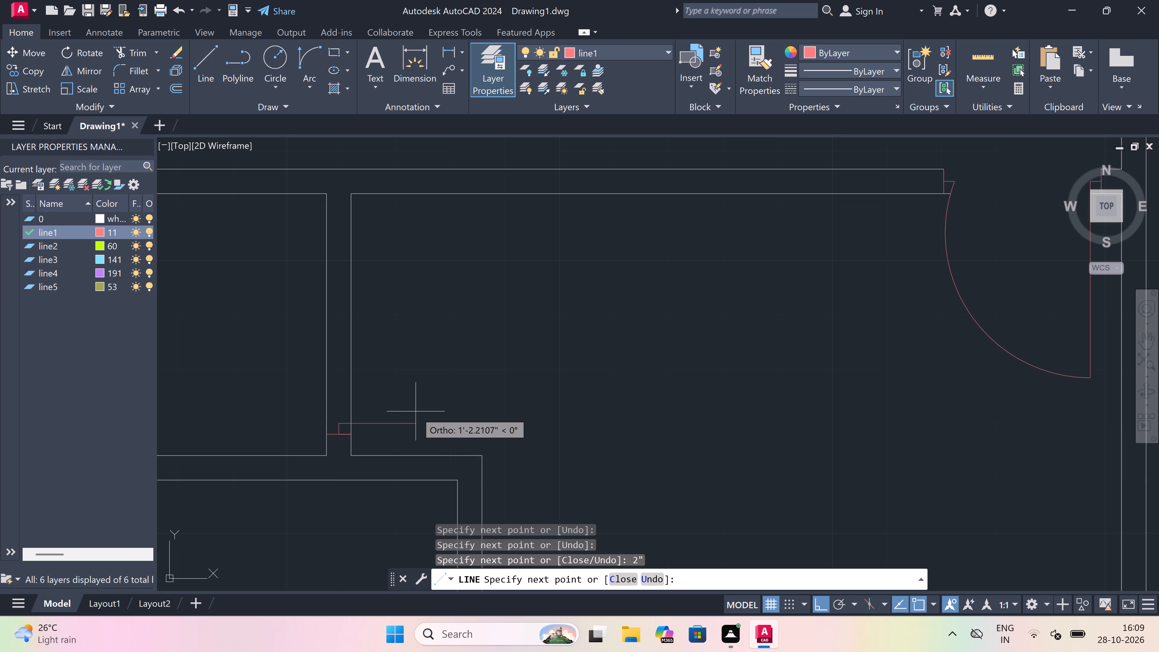
{"action": "scroll", "coordinate": [414, 411], "scroll_direction": "down", "scroll_amount": 1}
{"action": "scroll", "coordinate": [341, 403], "scroll_direction": "up", "scroll_amount": 3}
{"action": "type", "text": "2'"}
{"action": "key", "text": "space"}
{"action": "key", "text": "Escape"}
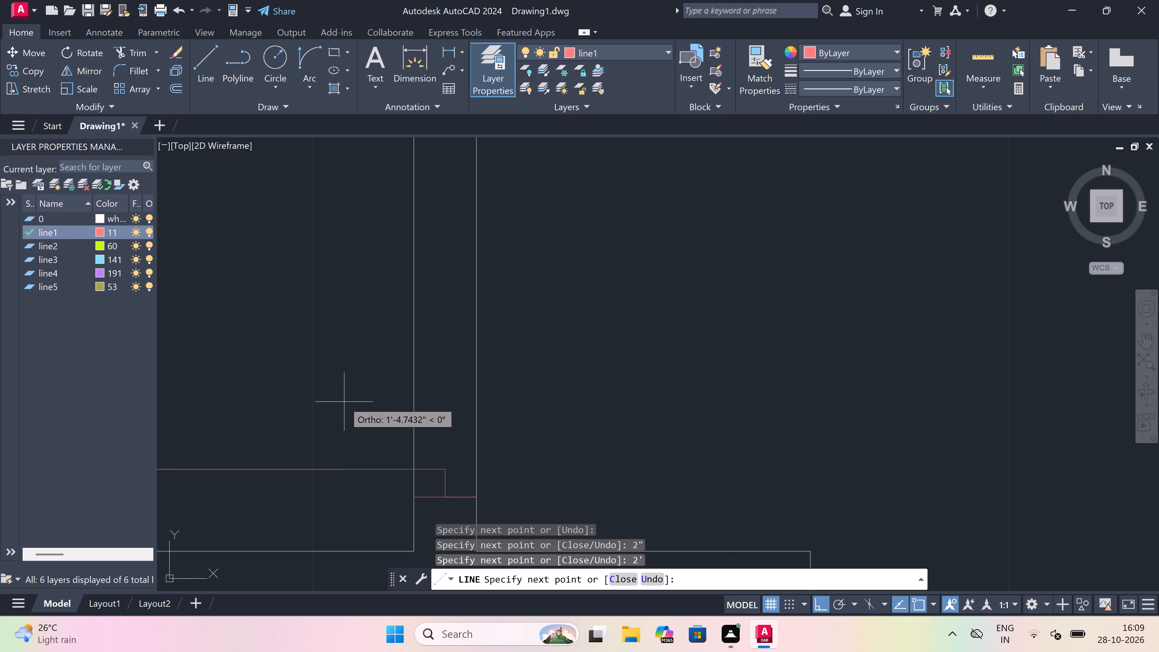
Draw the opposite jamb line across the small room's east wall north of the leaf, with a 2" southward return from its midpoint.
{"action": "key", "text": "space"}
{"action": "scroll", "coordinate": [527, 368], "scroll_direction": "down", "scroll_amount": 2}
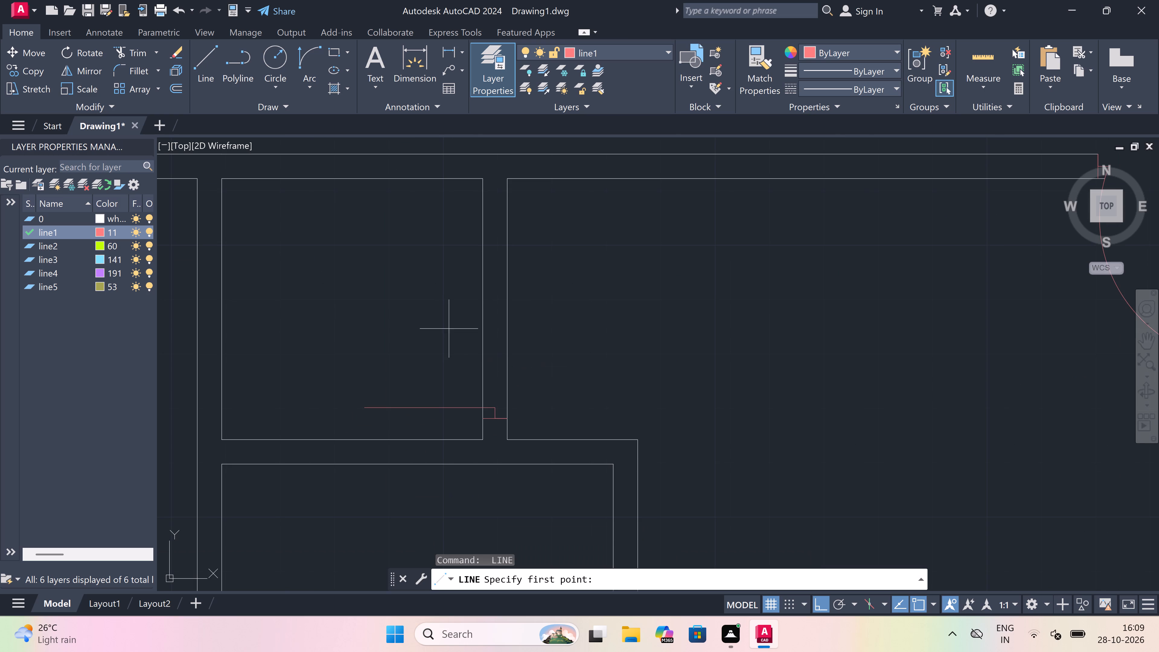
{"action": "left_click_drag", "start_coordinate": [480, 305], "coordinate": [480, 305]}
{"action": "left_click_drag", "start_coordinate": [480, 305], "coordinate": [483, 305]}
{"action": "left_click_drag", "start_coordinate": [503, 307], "coordinate": [500, 310]}
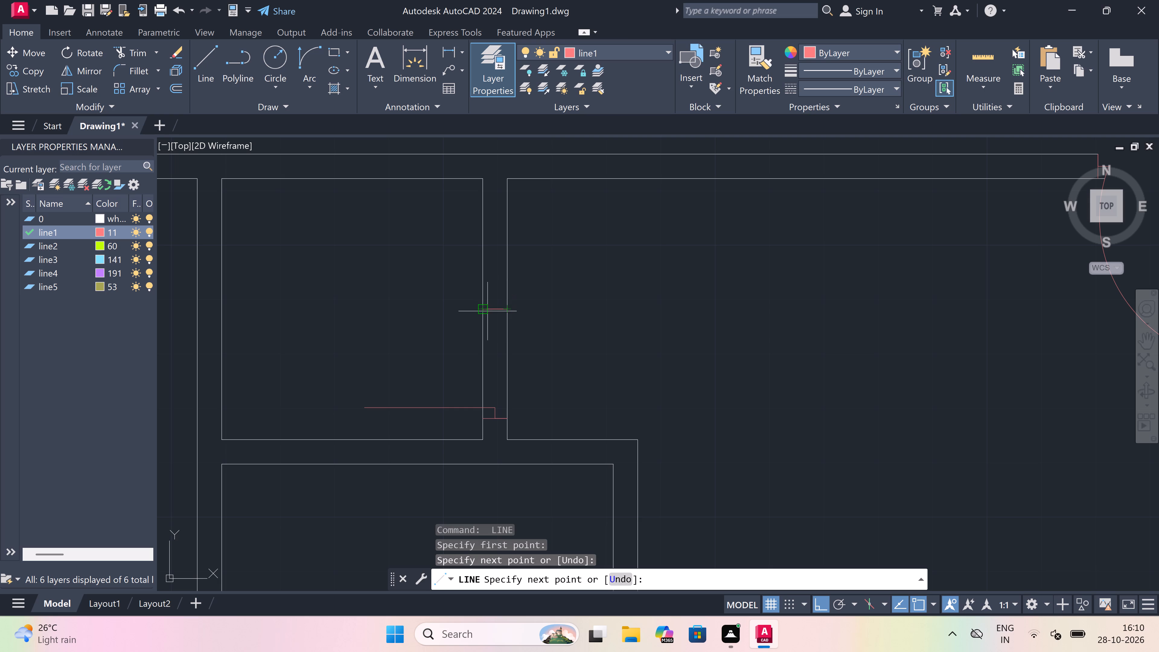
{"action": "left_click_drag", "start_coordinate": [496, 309], "coordinate": [495, 315]}
{"action": "key", "text": "2"}
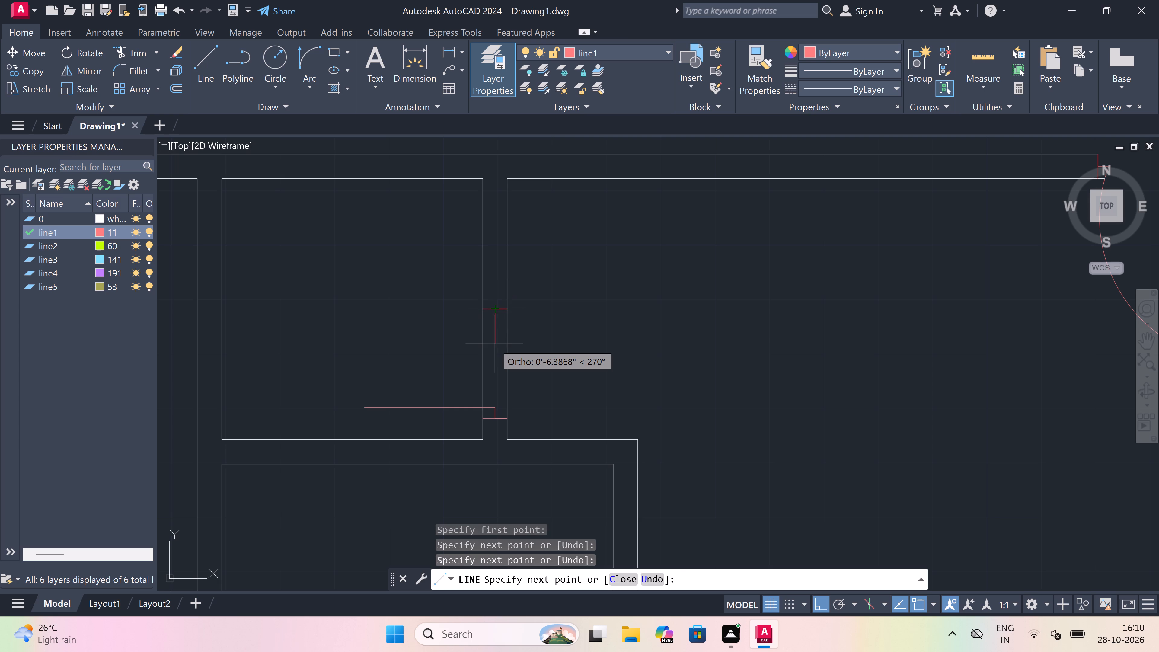
{"action": "type", "text": "\""}
{"action": "key", "text": "space"}
{"action": "key", "text": "Escape"}
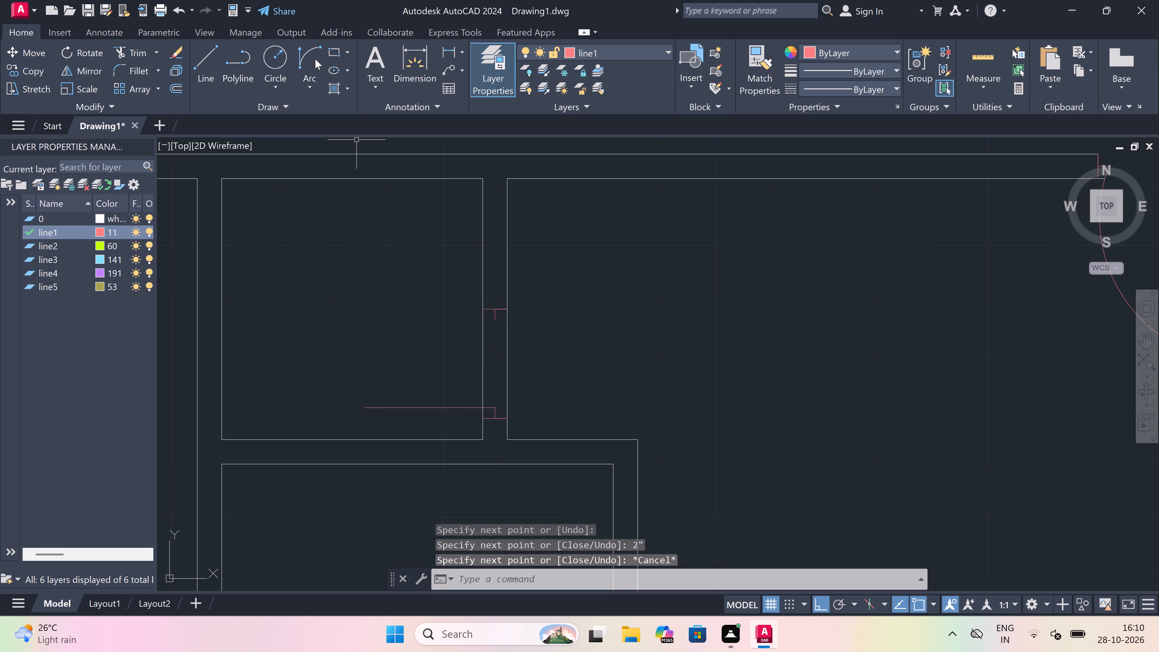
Draw the door swing arc from the leaf's west end to the end of the north jamb's return using Start, End, Direction.
{"action": "left_click_drag", "start_coordinate": [310, 53], "coordinate": [306, 71]}
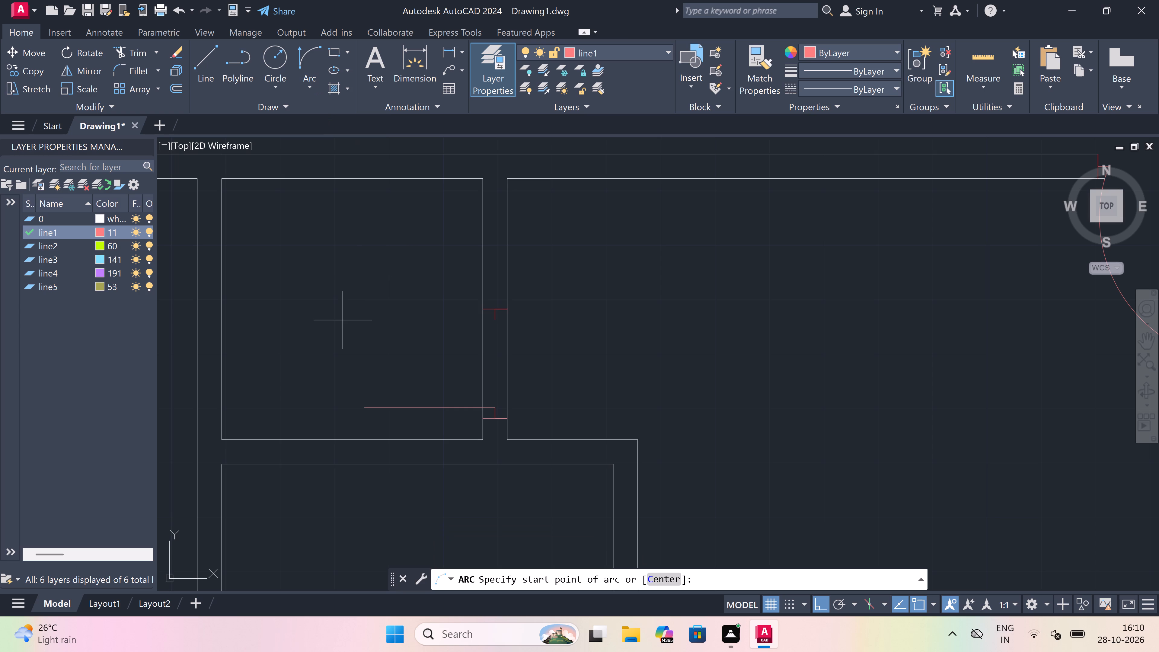
{"action": "left_click_drag", "start_coordinate": [362, 407], "coordinate": [404, 375]}
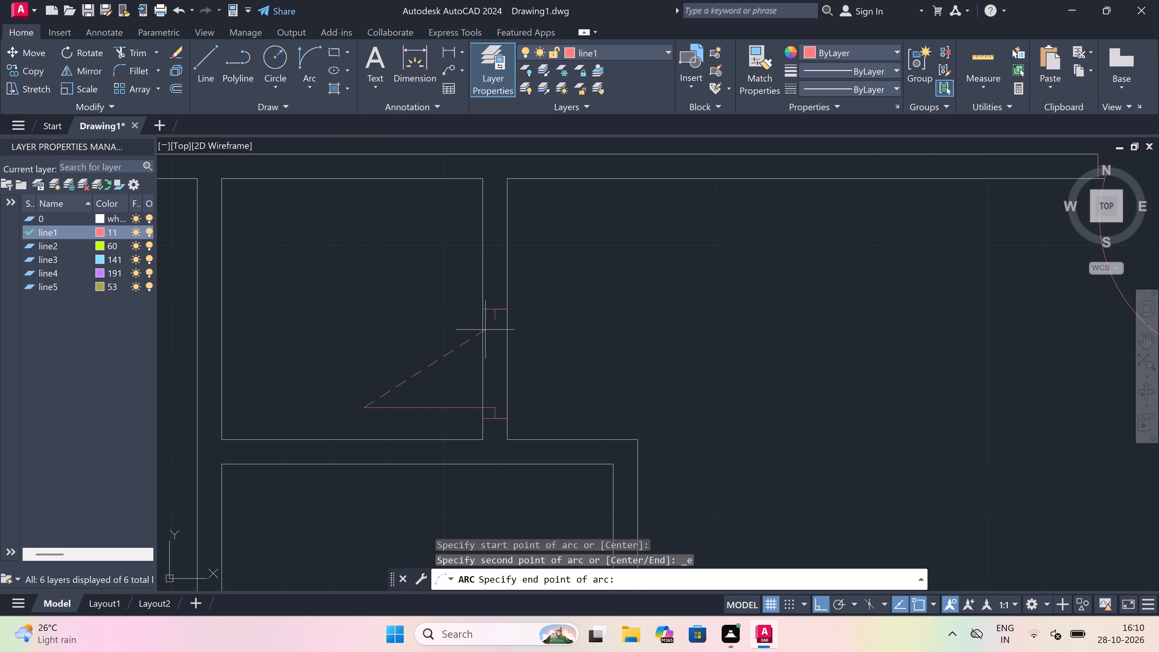
{"action": "left_click", "coordinate": [492, 318]}
{"action": "left_click_drag", "start_coordinate": [409, 273], "coordinate": [413, 273]}
Trim both lines of the small room's east wall between the two jambs to open the doorway.
{"action": "type", "text": "tr"}
{"action": "key", "text": "space"}
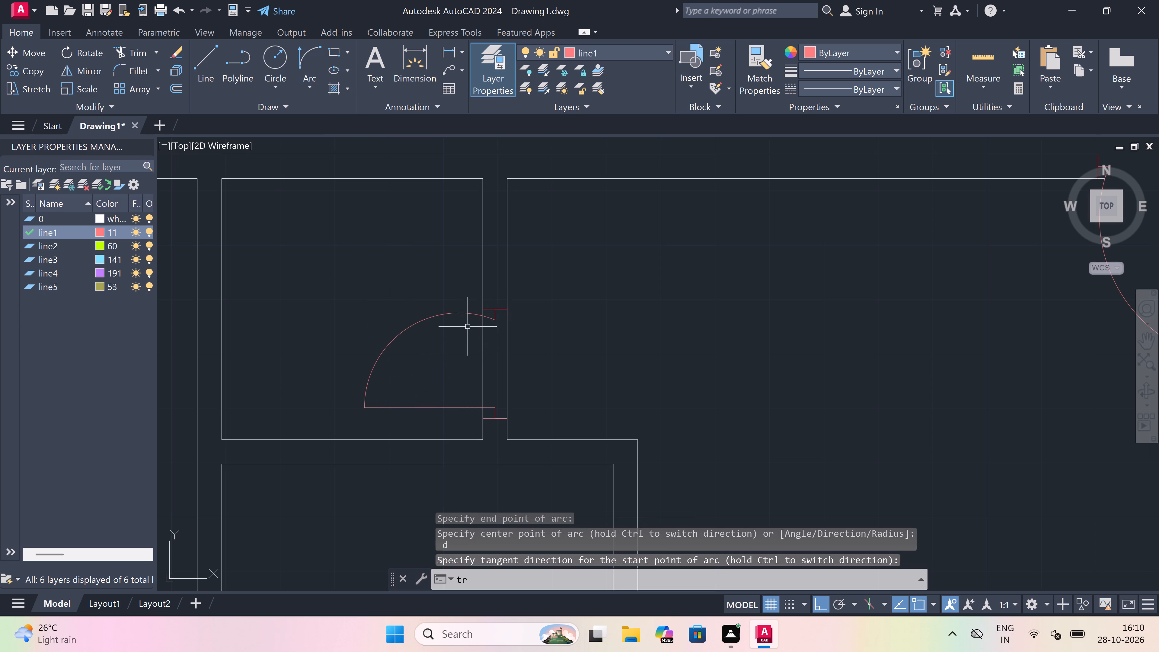
{"action": "left_click_drag", "start_coordinate": [462, 344], "coordinate": [485, 348]}
{"action": "left_click_drag", "start_coordinate": [593, 362], "coordinate": [590, 362]}
{"action": "left_click", "coordinate": [463, 355]}
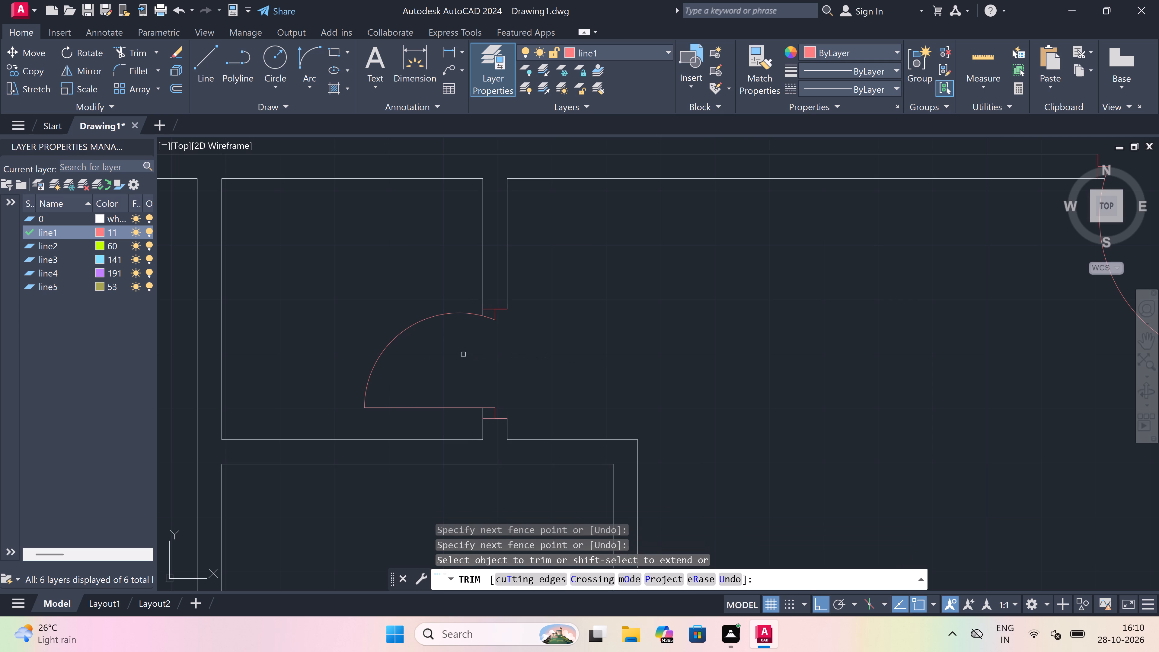
Draw a jamb line near the south end of the next room south's east wall, with 2" northward return from its midpoint and 2' westward leaf.
{"action": "key", "text": "Escape"}
{"action": "scroll", "coordinate": [411, 291], "scroll_direction": "down", "scroll_amount": 4}
{"action": "scroll", "coordinate": [412, 288], "scroll_direction": "up", "scroll_amount": 1}
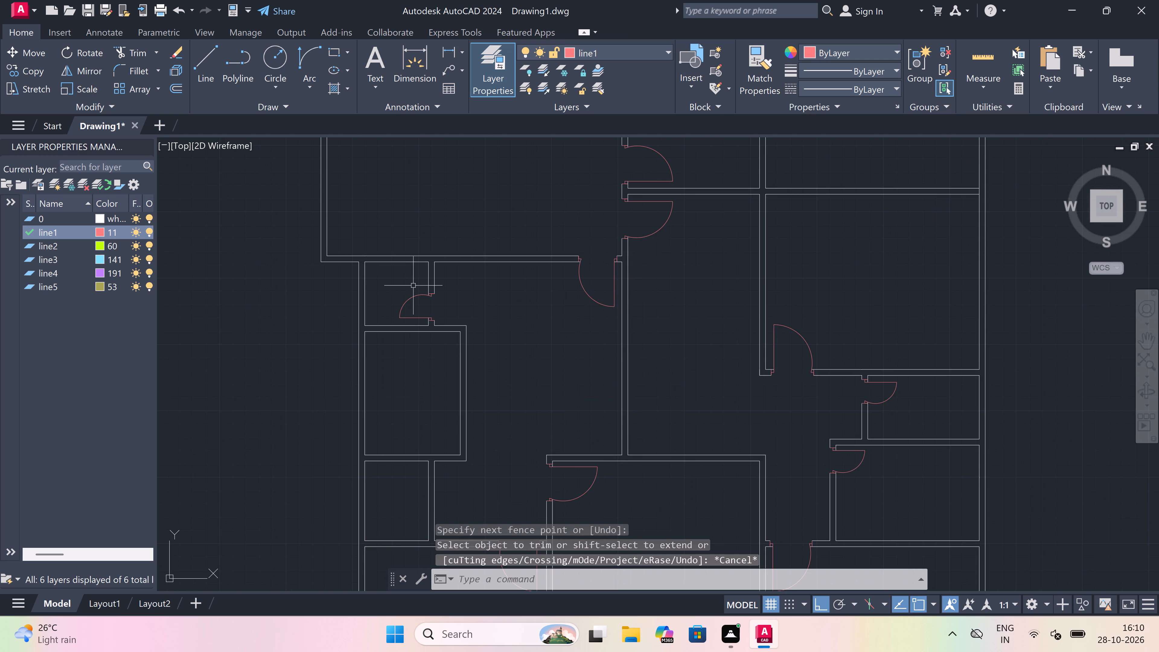
{"action": "key", "text": "l"}
{"action": "key", "text": "space"}
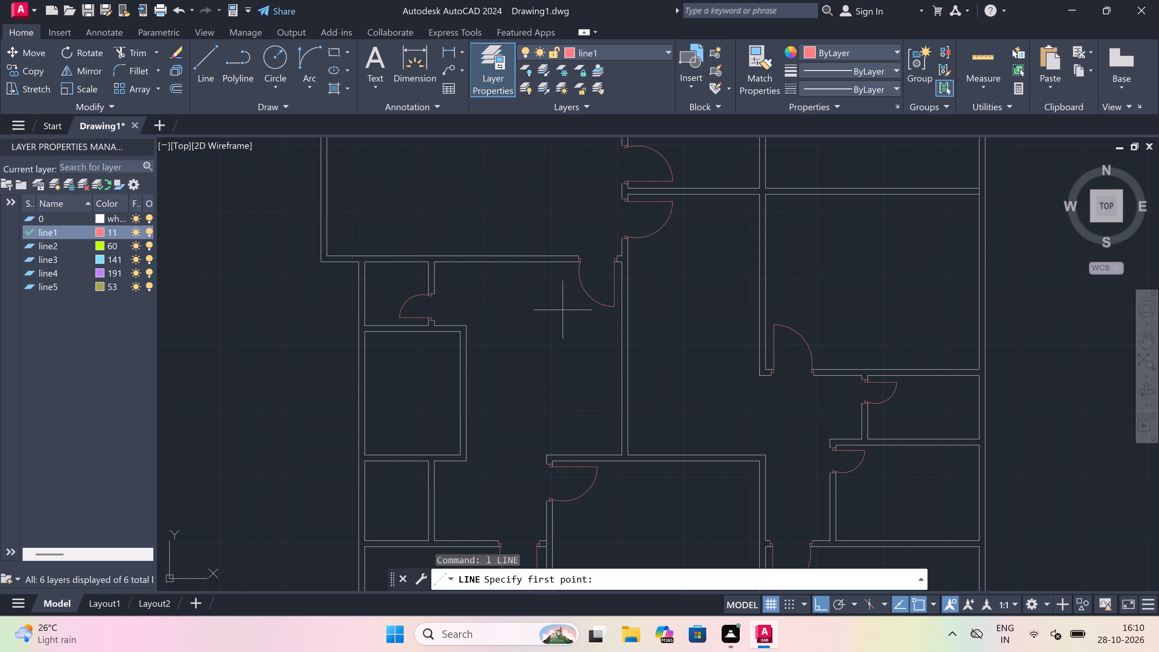
{"action": "scroll", "coordinate": [468, 416], "scroll_direction": "down", "scroll_amount": 1}
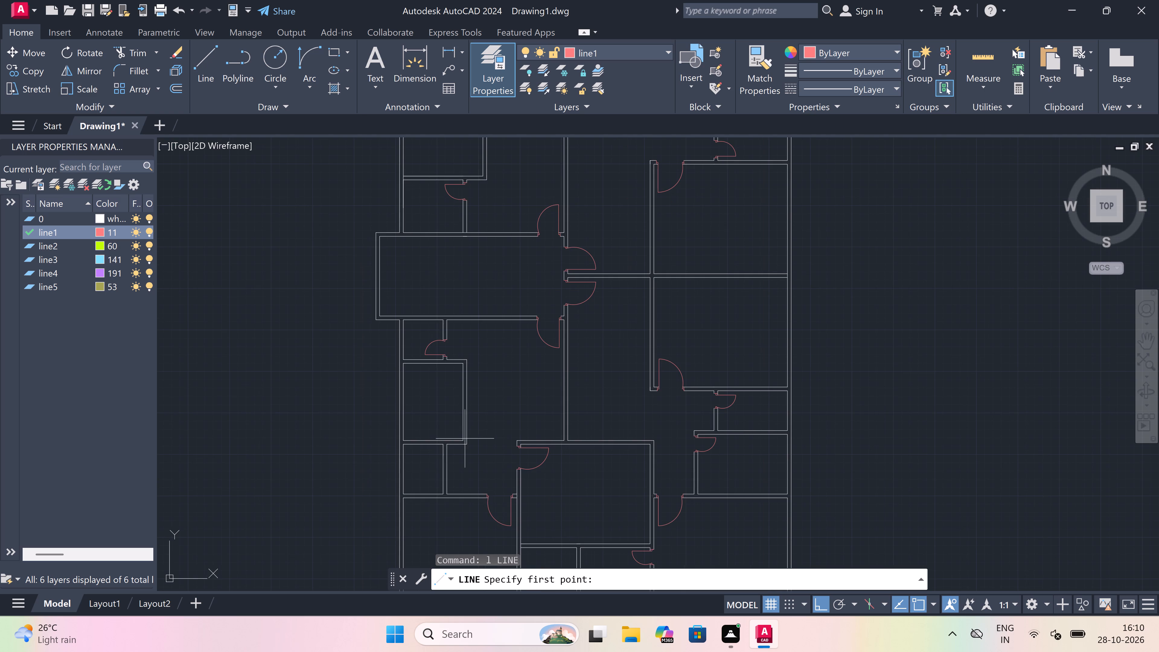
{"action": "scroll", "coordinate": [459, 433], "scroll_direction": "up", "scroll_amount": 1}
{"action": "scroll", "coordinate": [459, 433], "scroll_direction": "down", "scroll_amount": 2}
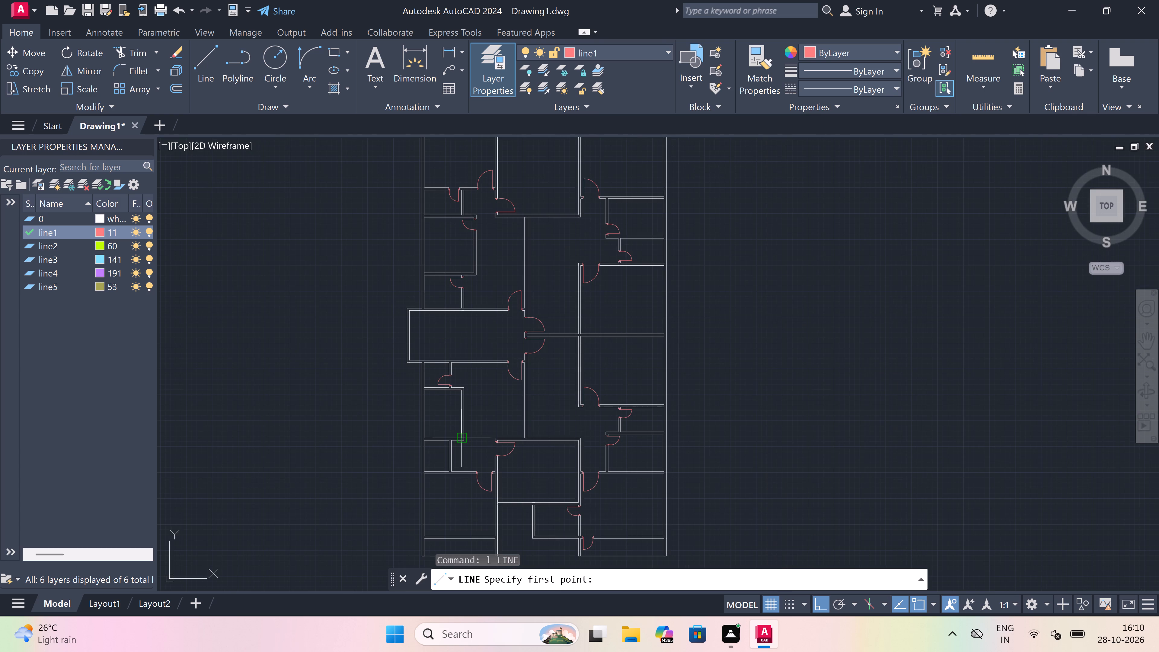
{"action": "scroll", "coordinate": [460, 433], "scroll_direction": "up", "scroll_amount": 4}
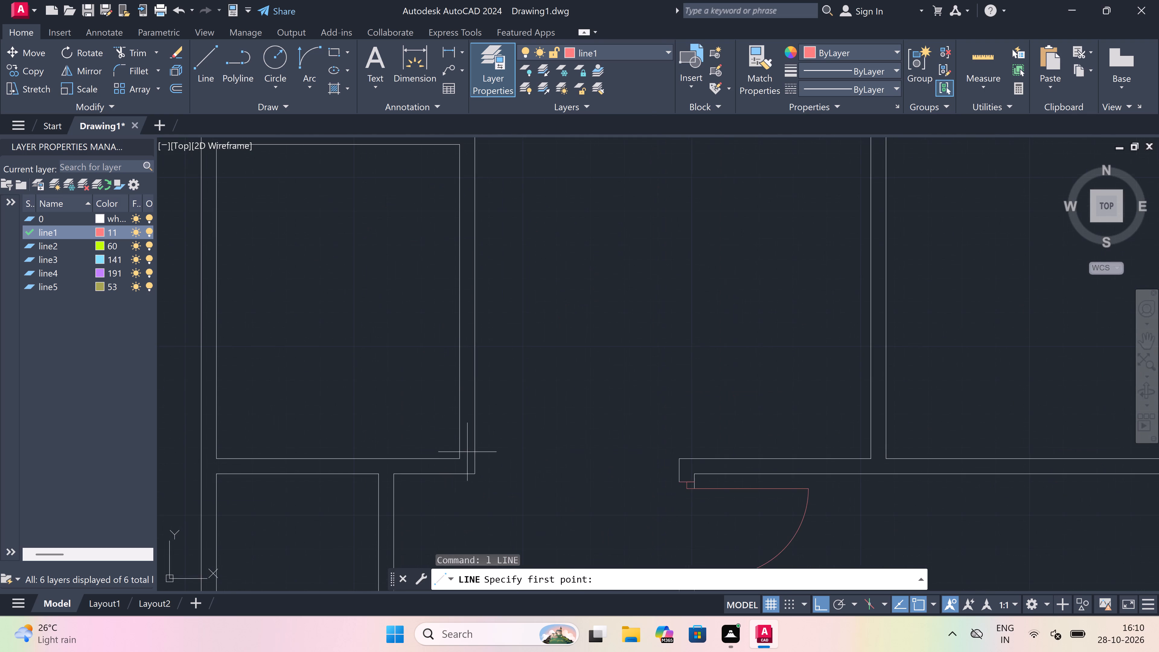
{"action": "scroll", "coordinate": [465, 447], "scroll_direction": "up", "scroll_amount": 2}
{"action": "left_click_drag", "start_coordinate": [449, 448], "coordinate": [469, 447]}
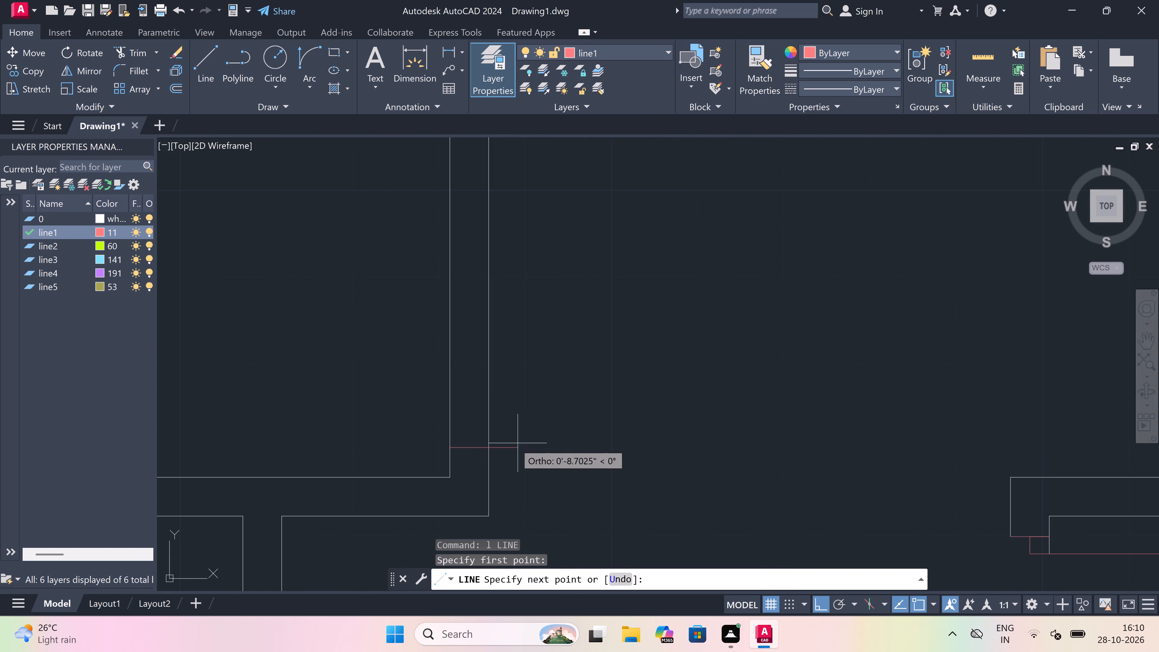
{"action": "left_click", "coordinate": [492, 447]}
{"action": "left_click", "coordinate": [476, 444]}
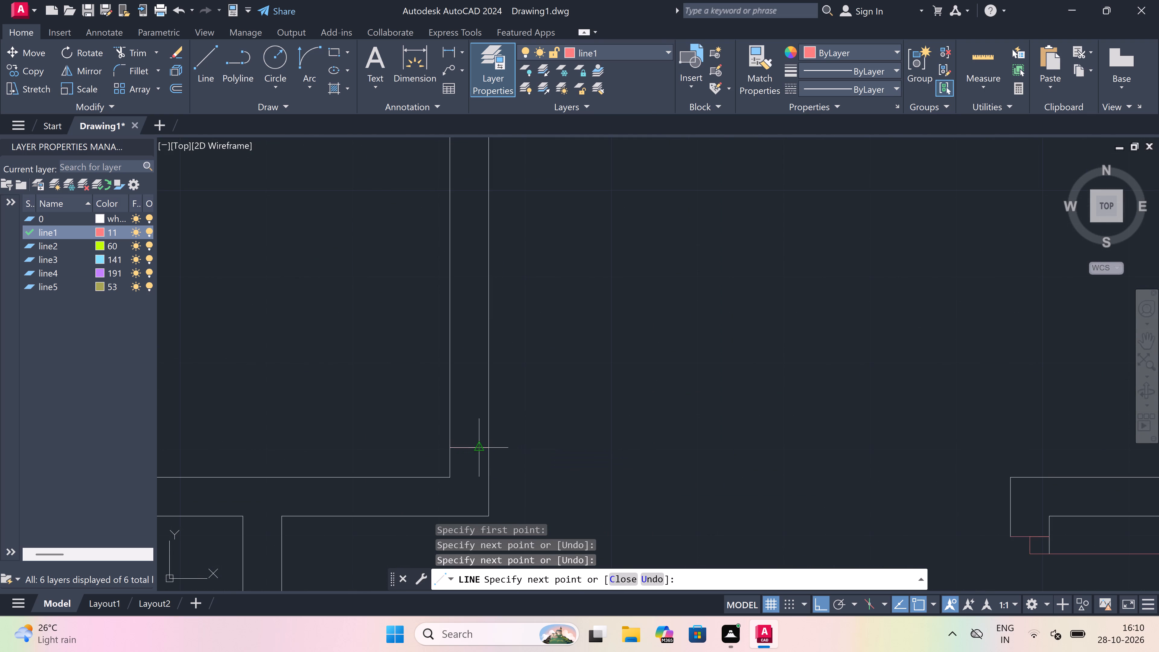
{"action": "type", "text": "2\""}
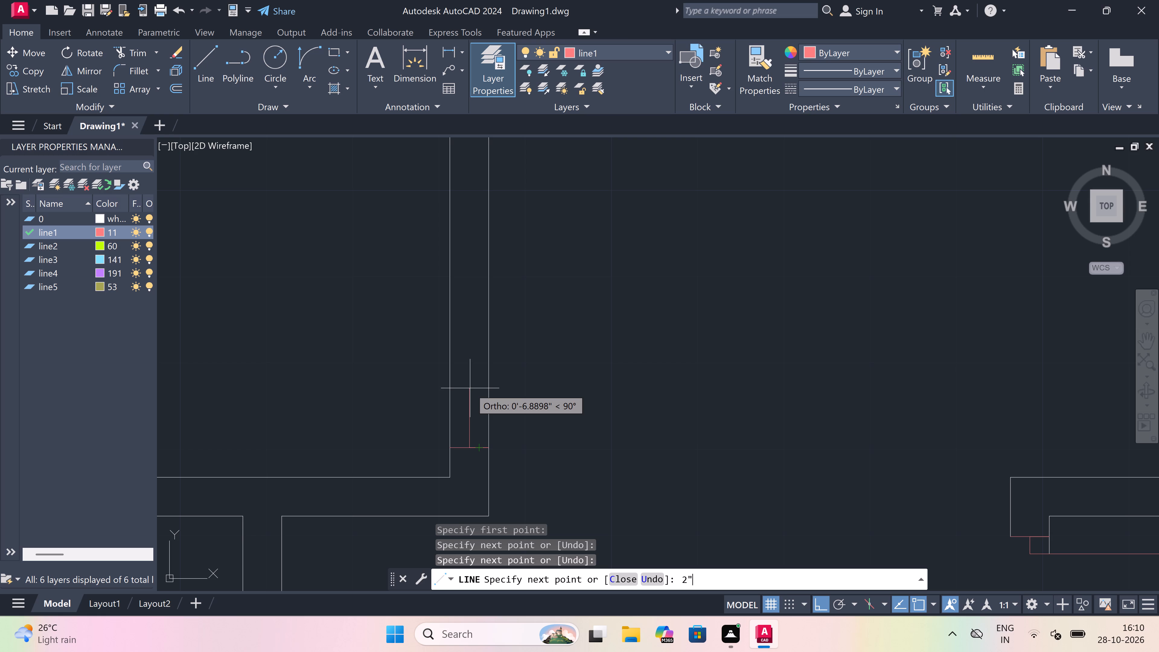
{"action": "key", "text": "space"}
{"action": "key", "text": "2"}
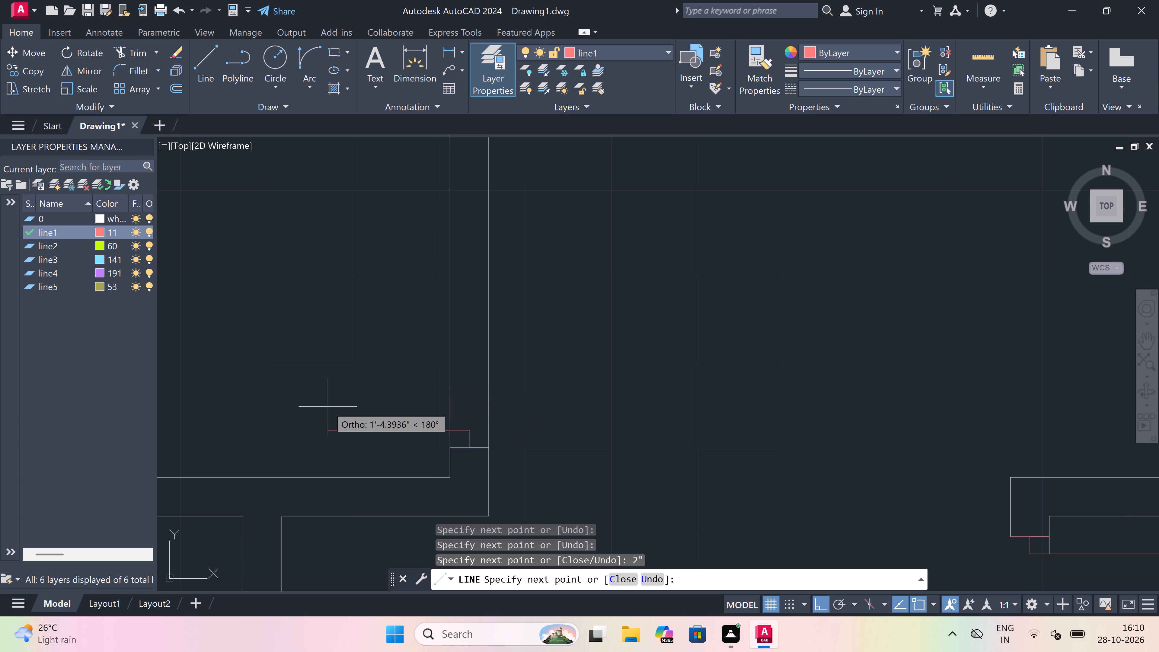
{"action": "type", "text": "'"}
{"action": "key", "text": "space"}
{"action": "key", "text": "Escape"}
Draw the opposite jamb line across the same east wall north of the leaf, with a 2" southward return from its midpoint.
{"action": "key", "text": "space"}
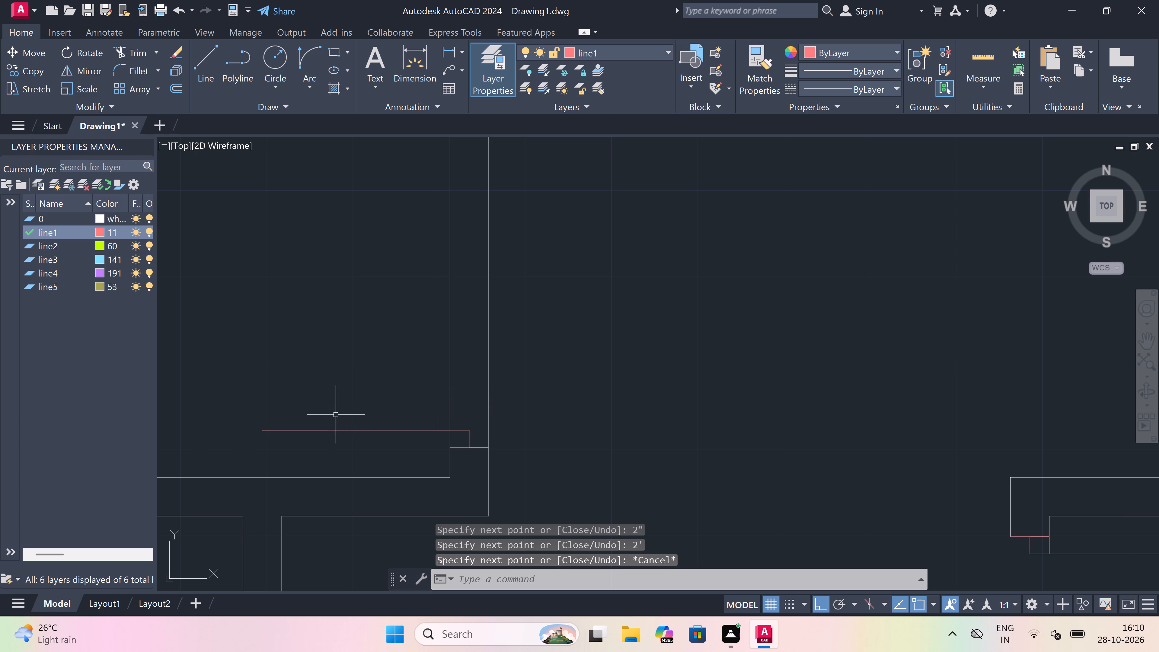
{"action": "left_click", "coordinate": [452, 266]}
{"action": "left_click", "coordinate": [487, 260]}
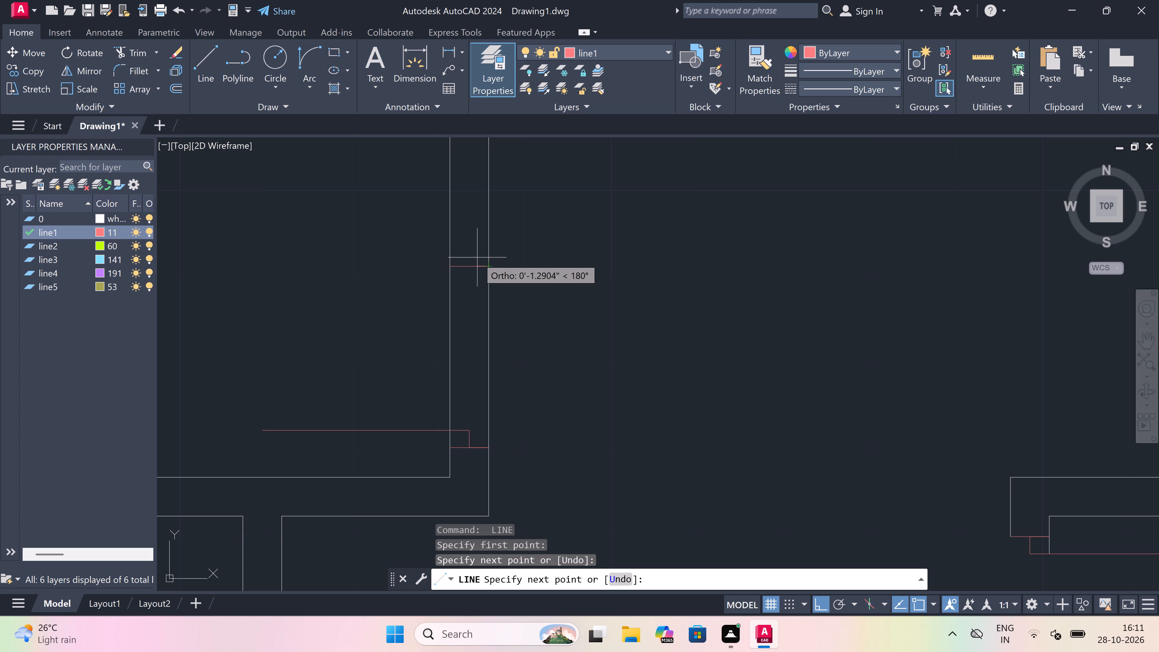
{"action": "left_click_drag", "start_coordinate": [471, 262], "coordinate": [471, 278]}
{"action": "type", "text": "2\""}
{"action": "key", "text": "space"}
{"action": "key", "text": "Escape"}
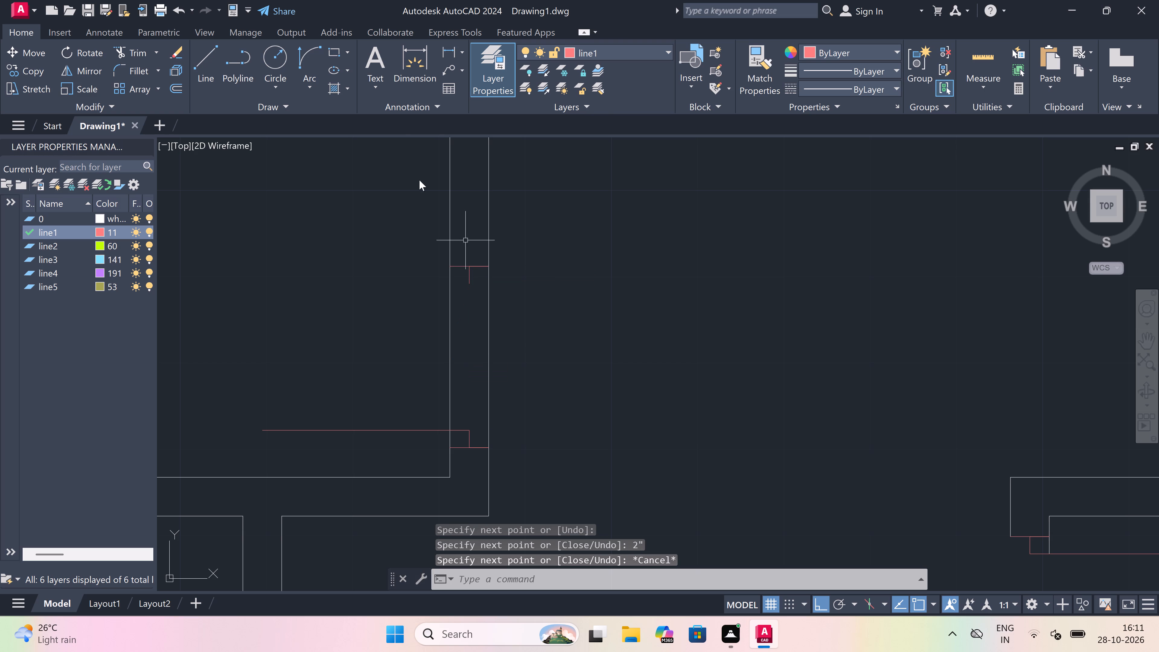
Draw the door swing arc from the leaf's west end to the end of the north jamb's return using Start, End, Direction.
{"action": "left_click_drag", "start_coordinate": [314, 56], "coordinate": [314, 61]}
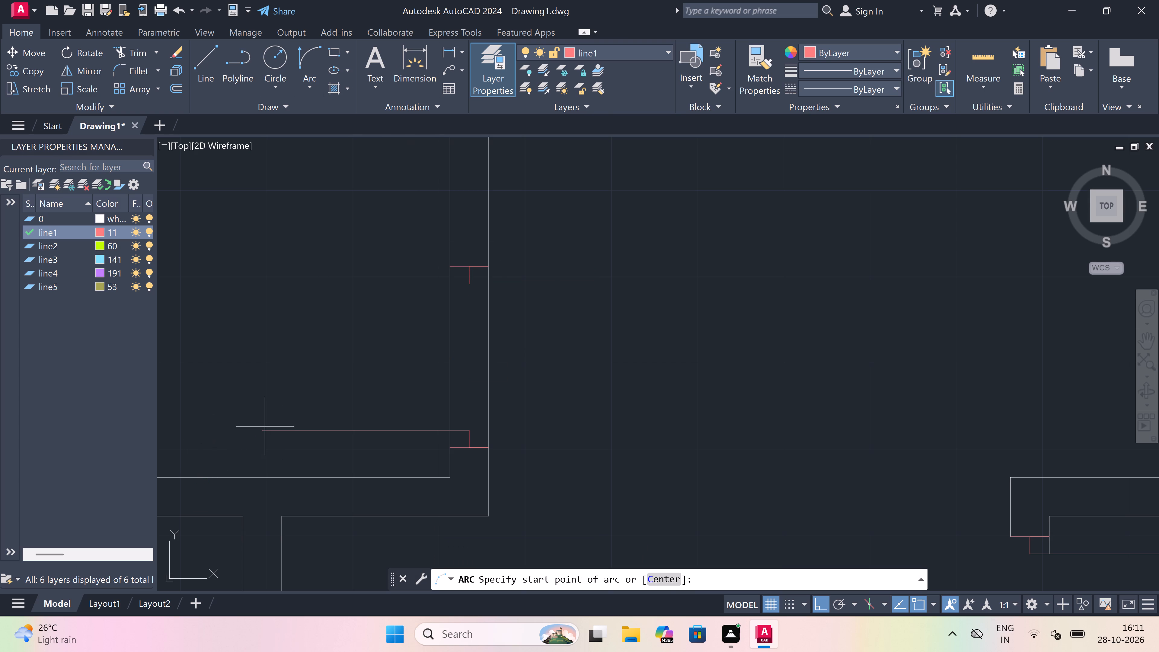
{"action": "left_click_drag", "start_coordinate": [264, 427], "coordinate": [304, 399]}
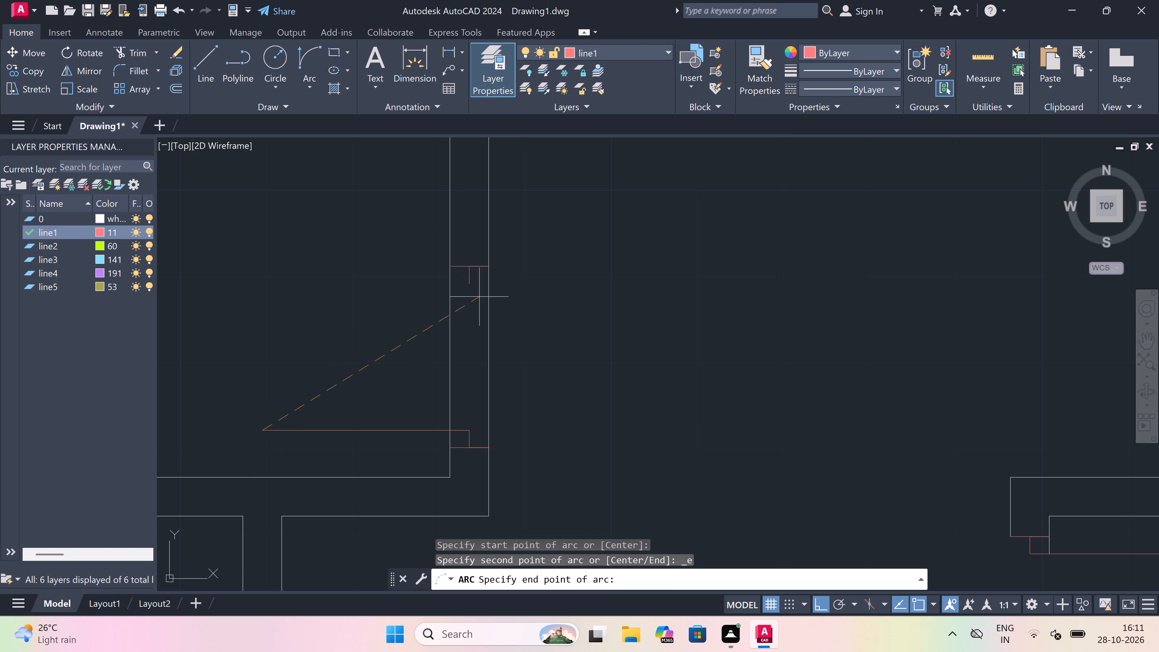
{"action": "left_click_drag", "start_coordinate": [470, 283], "coordinate": [468, 281]}
{"action": "left_click", "coordinate": [399, 256]}
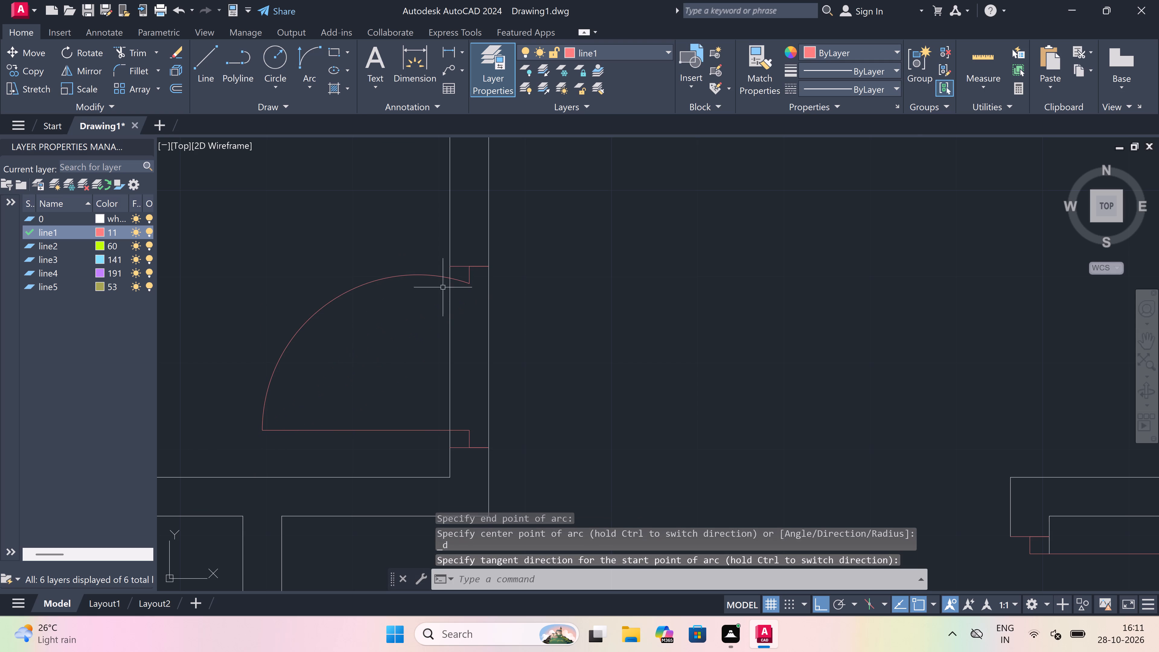
Trim both lines of the room's east wall between the two jambs to open the doorway.
{"action": "key", "text": "t"}
{"action": "key", "text": "r"}
{"action": "key", "text": "space"}
{"action": "left_click_drag", "start_coordinate": [436, 386], "coordinate": [466, 383]}
{"action": "left_click_drag", "start_coordinate": [582, 387], "coordinate": [576, 386]}
{"action": "left_click", "coordinate": [430, 347]}
{"action": "key", "text": "Escape"}
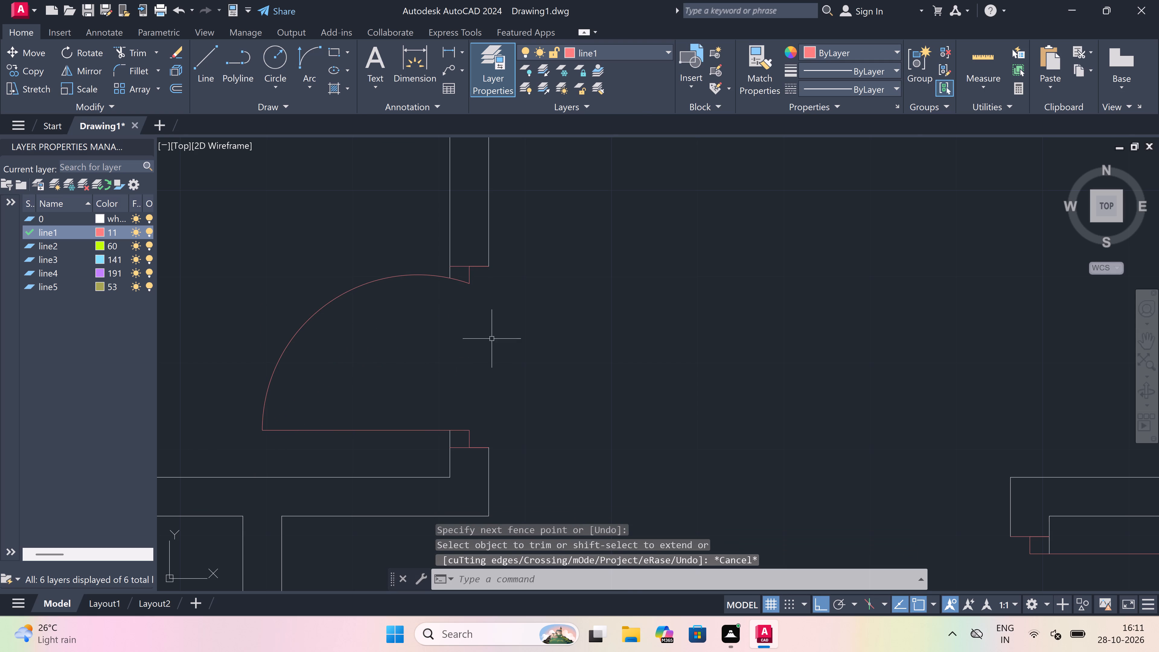
Draw a jamb line near the east end of the southernmost small west room's south wall, with 2" westward return and 2' northward leaf.
{"action": "scroll", "coordinate": [504, 314], "scroll_direction": "down", "scroll_amount": 4}
{"action": "key", "text": "l"}
{"action": "scroll", "coordinate": [500, 320], "scroll_direction": "up", "scroll_amount": 1}
{"action": "key", "text": "space"}
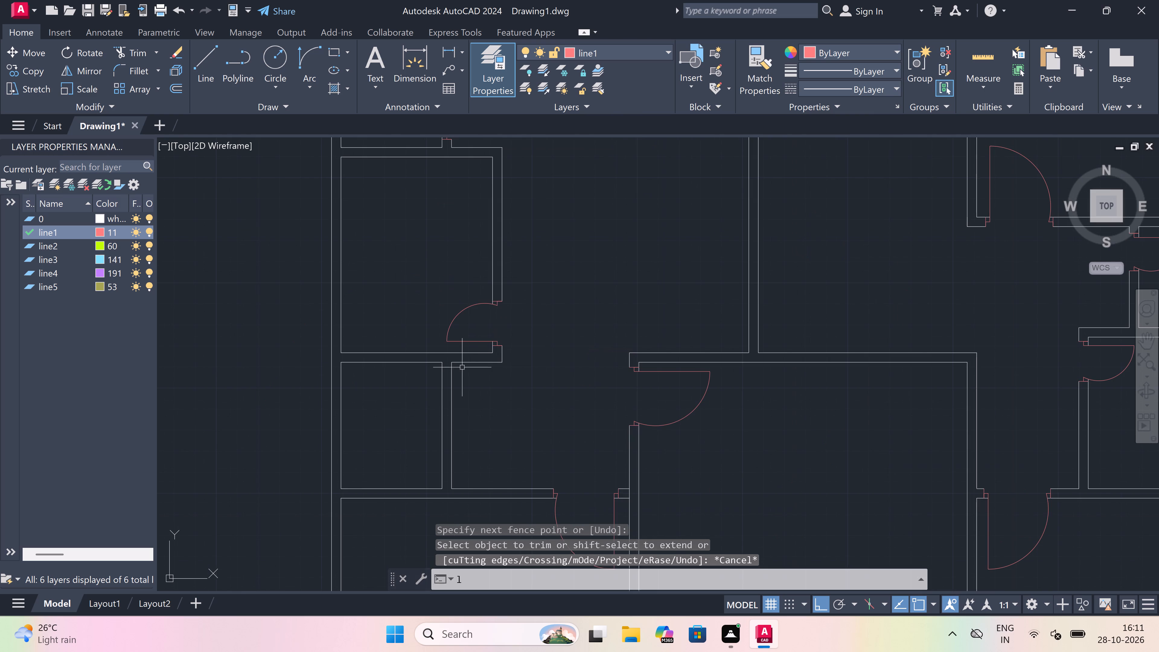
{"action": "scroll", "coordinate": [417, 417], "scroll_direction": "down", "scroll_amount": 3}
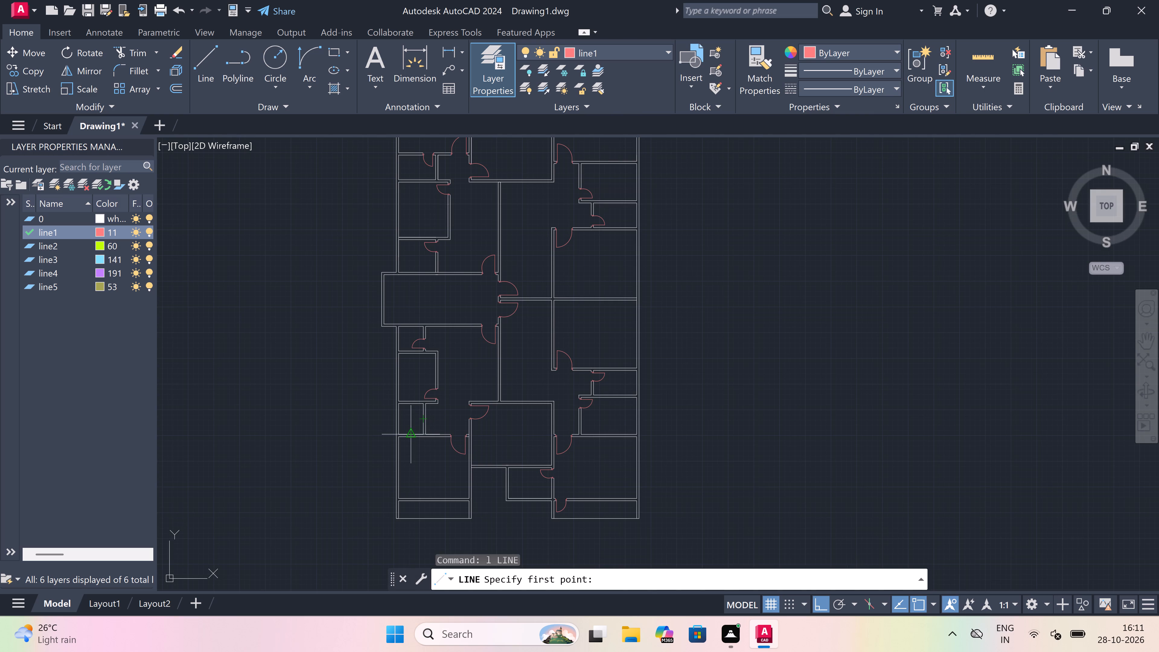
{"action": "scroll", "coordinate": [409, 432], "scroll_direction": "up", "scroll_amount": 1}
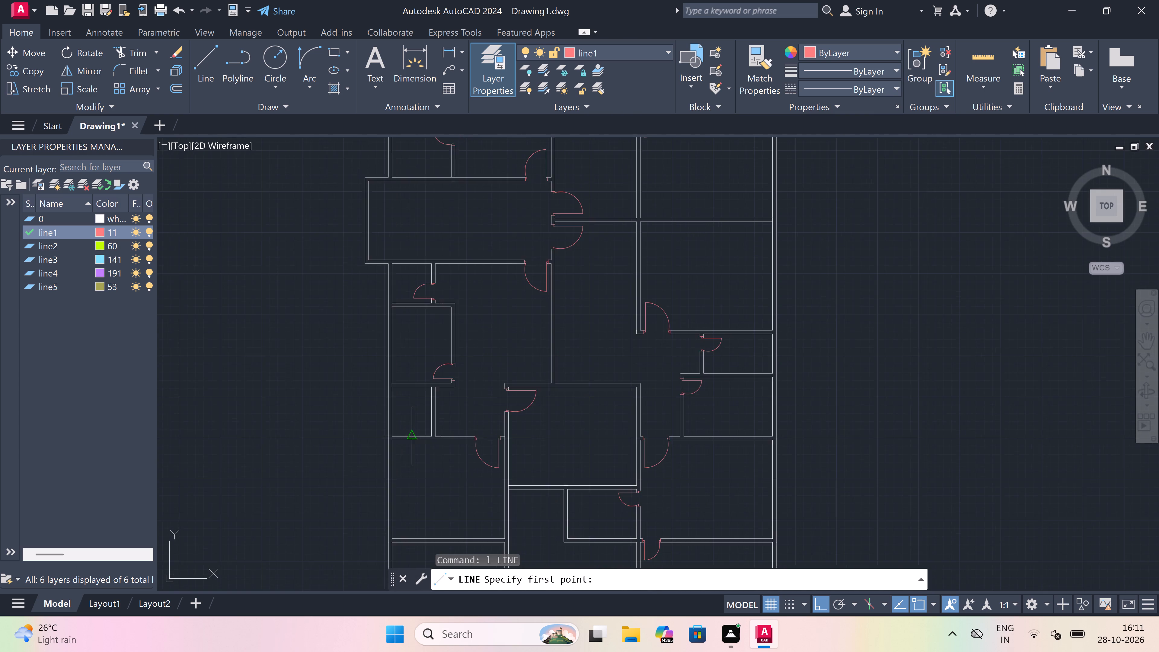
{"action": "scroll", "coordinate": [409, 432], "scroll_direction": "up", "scroll_amount": 1}
{"action": "scroll", "coordinate": [471, 443], "scroll_direction": "up", "scroll_amount": 2}
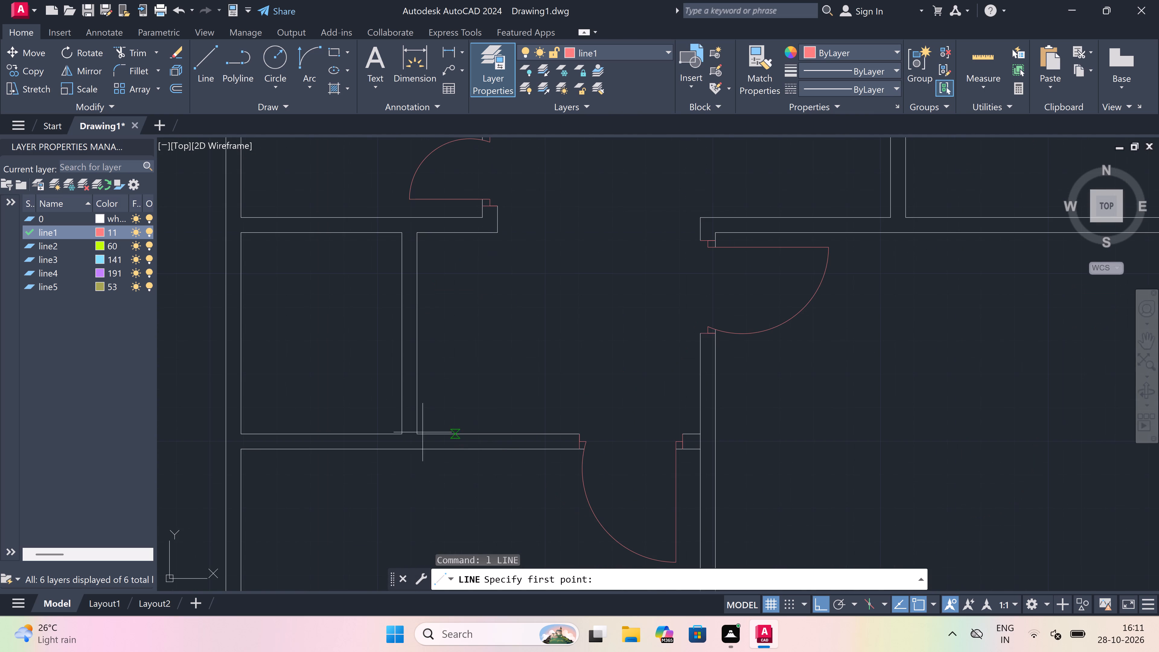
{"action": "scroll", "coordinate": [385, 439], "scroll_direction": "up", "scroll_amount": 2}
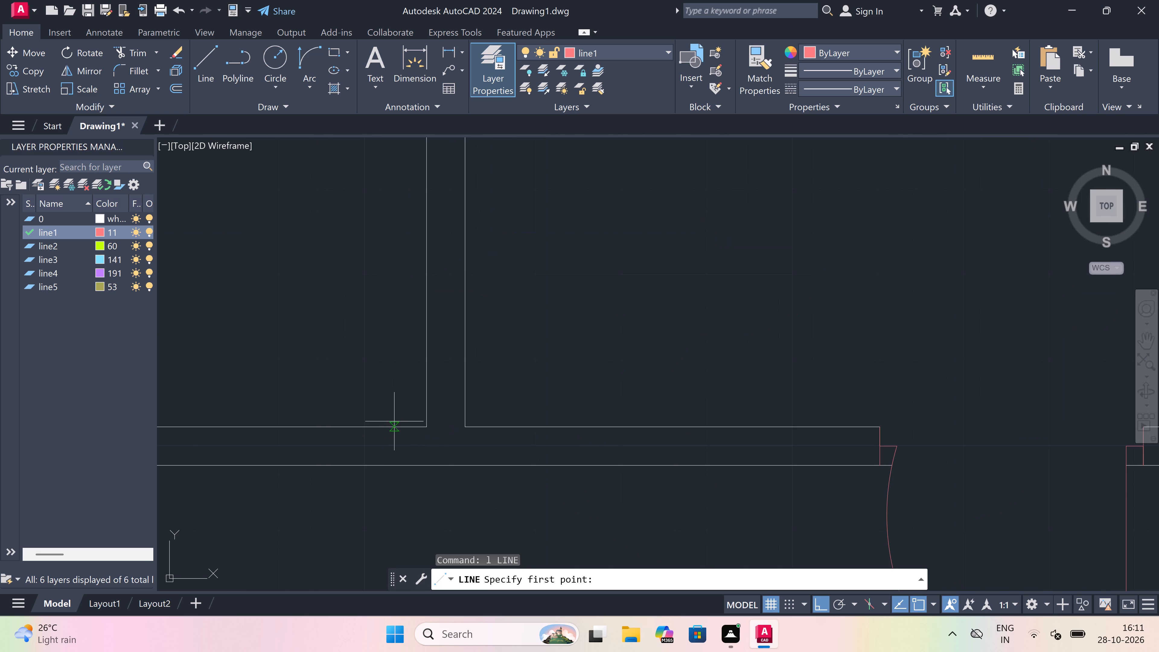
{"action": "left_click_drag", "start_coordinate": [401, 425], "coordinate": [400, 429]}
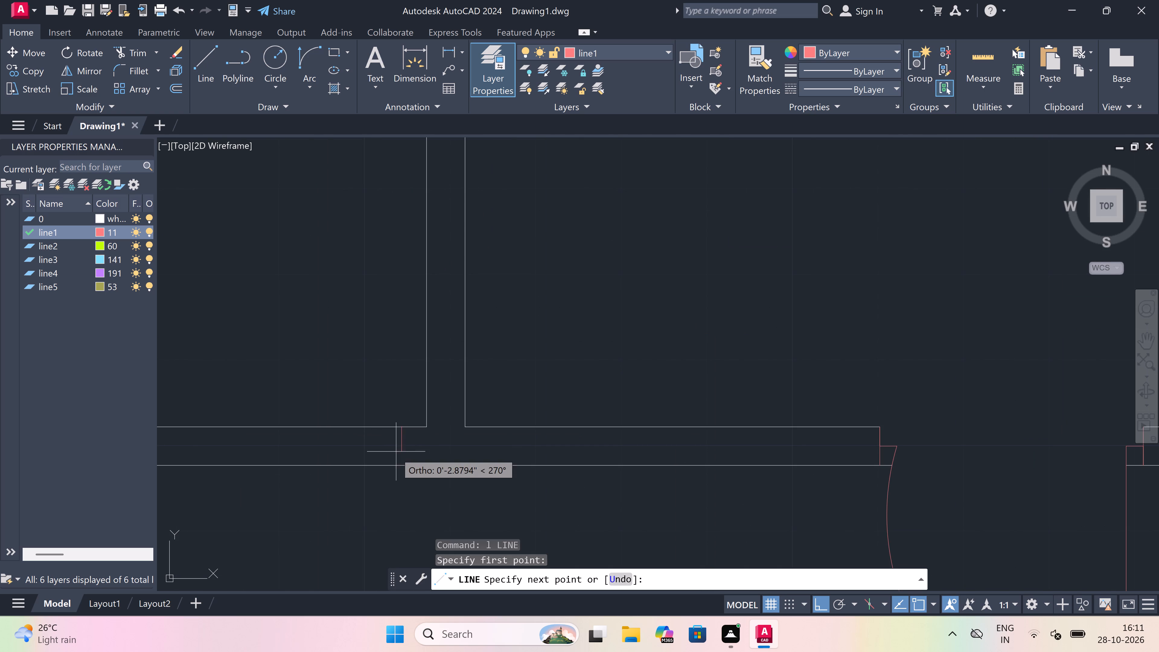
{"action": "left_click", "coordinate": [397, 464]}
{"action": "left_click", "coordinate": [399, 448]}
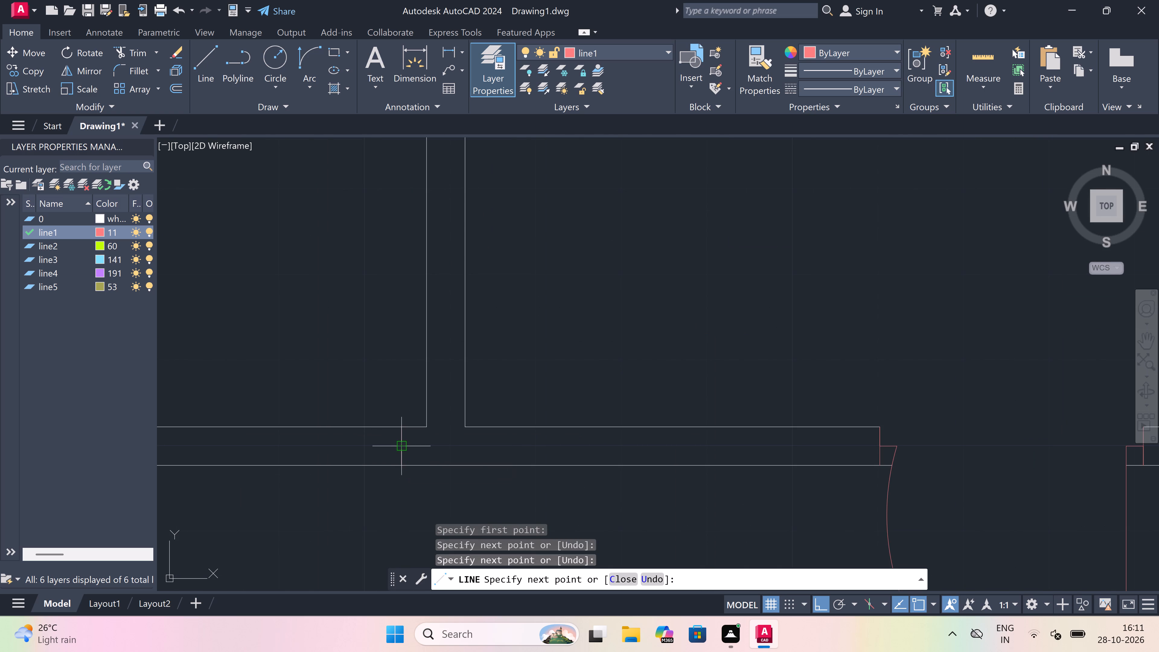
{"action": "key", "text": "2"}
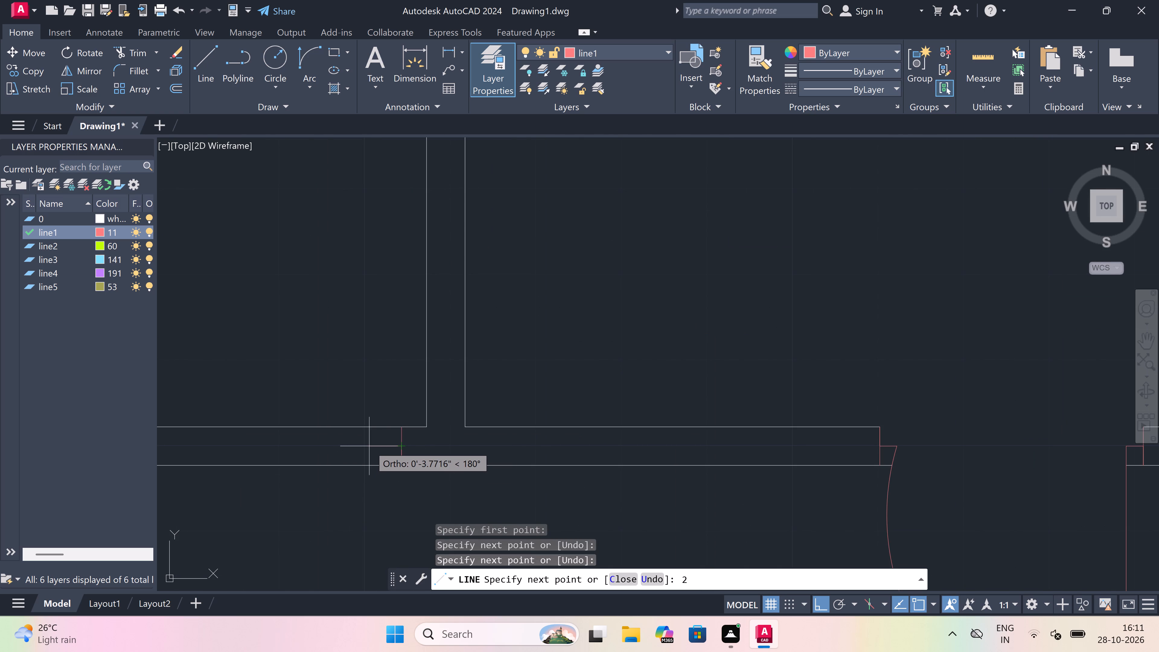
{"action": "key", "text": "shift+quotedbl"}
{"action": "key", "text": "space"}
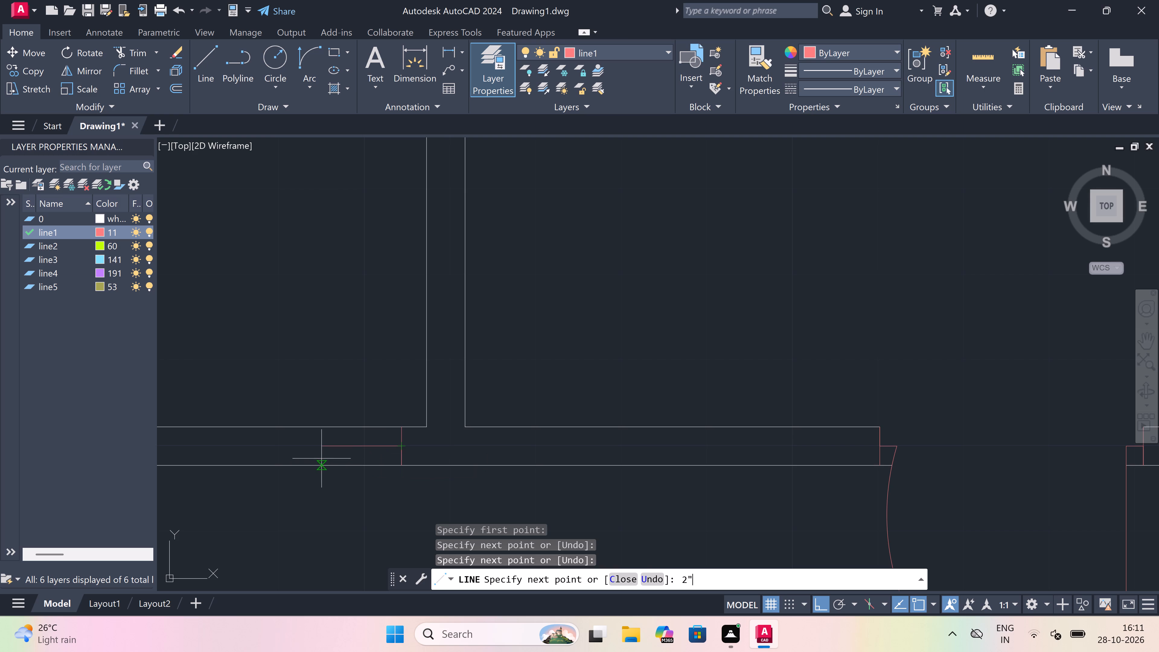
{"action": "key", "text": "2"}
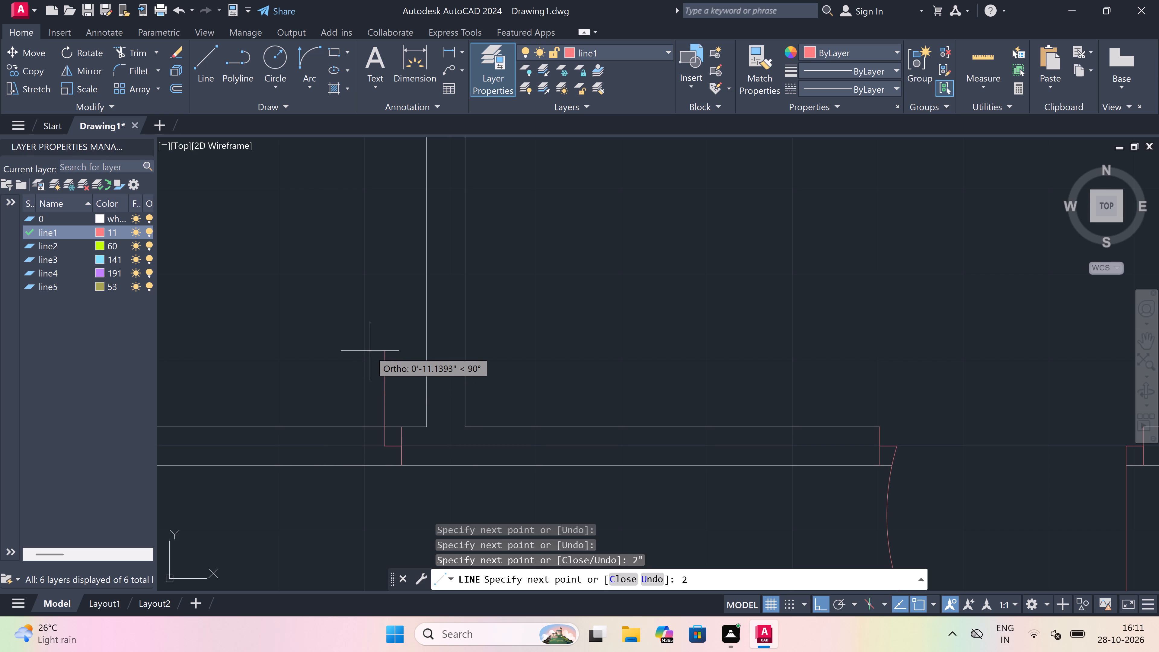
{"action": "key", "text": "apostrophe"}
{"action": "key", "text": "space"}
{"action": "key", "text": "Escape"}
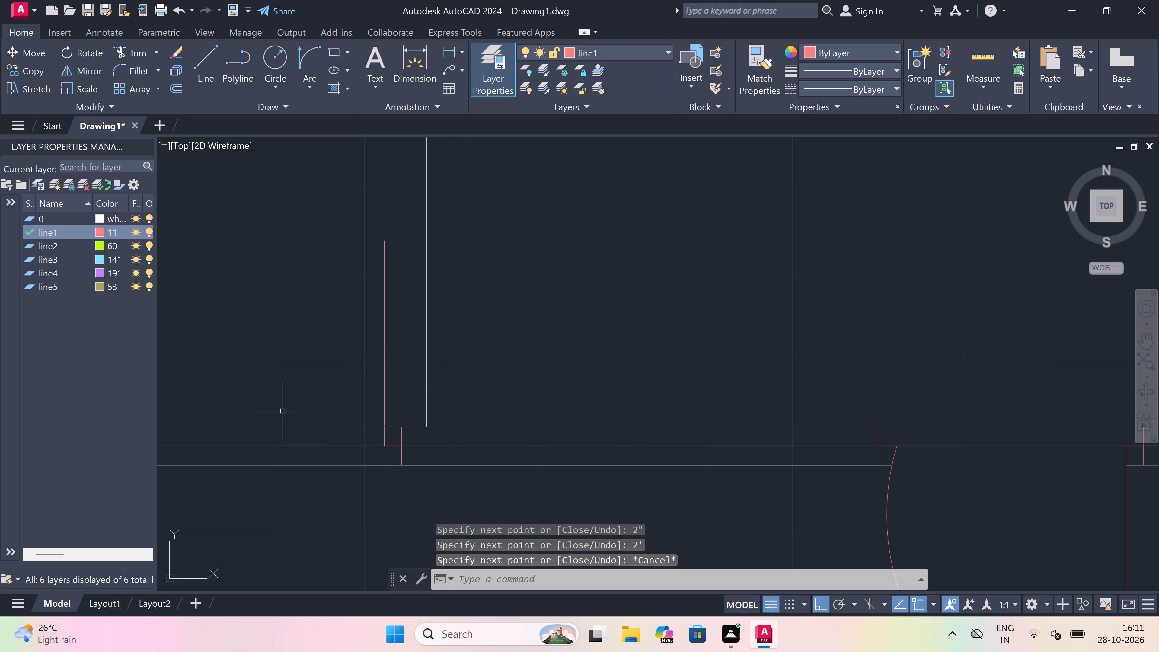
Draw the opposite jamb line across the same south wall west of the leaf, with a 2" eastward return from its midpoint.
{"action": "key", "text": "space"}
{"action": "scroll", "coordinate": [271, 423], "scroll_direction": "down", "scroll_amount": 4}
{"action": "scroll", "coordinate": [267, 422], "scroll_direction": "up", "scroll_amount": 4}
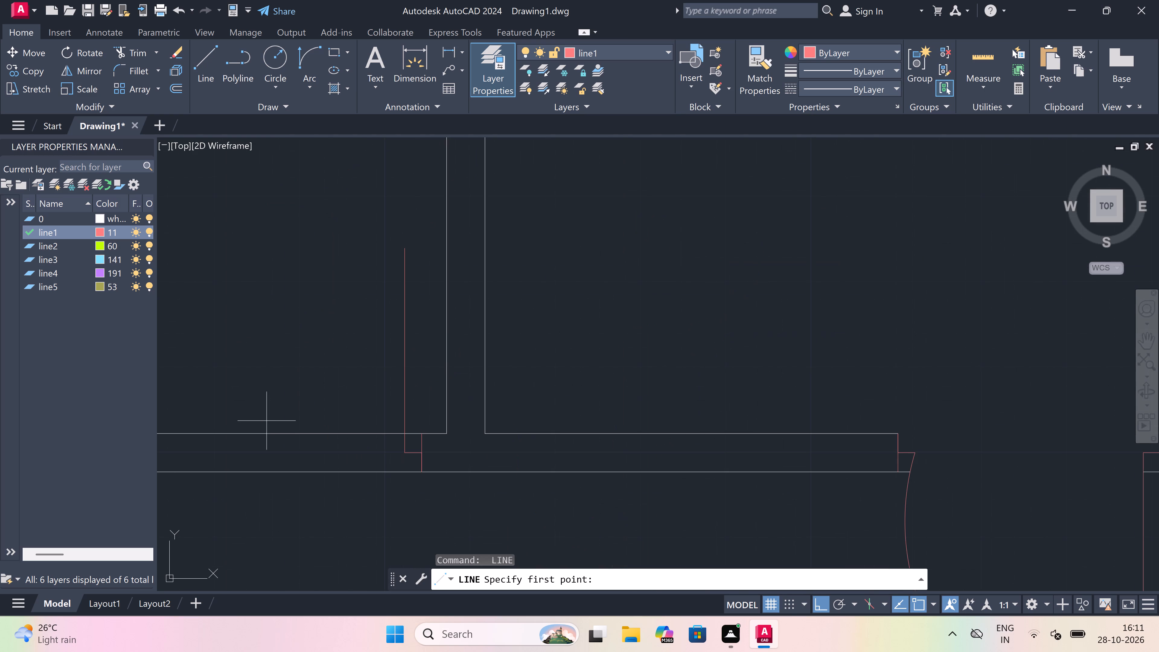
{"action": "left_click", "coordinate": [244, 430]}
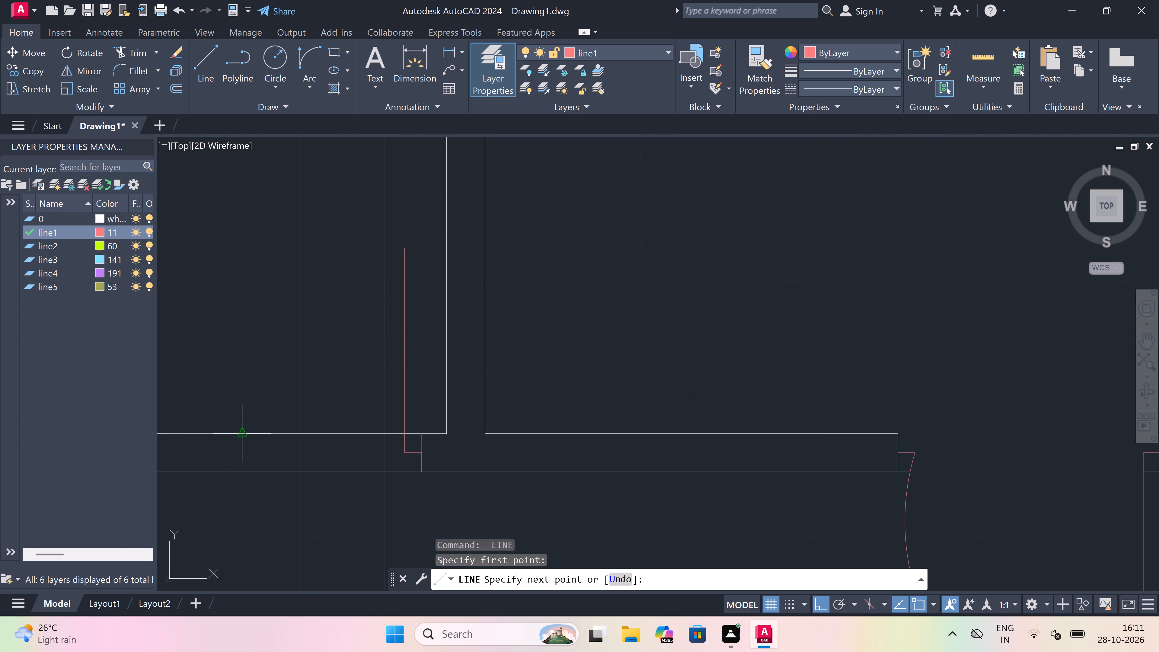
{"action": "left_click", "coordinate": [240, 466]}
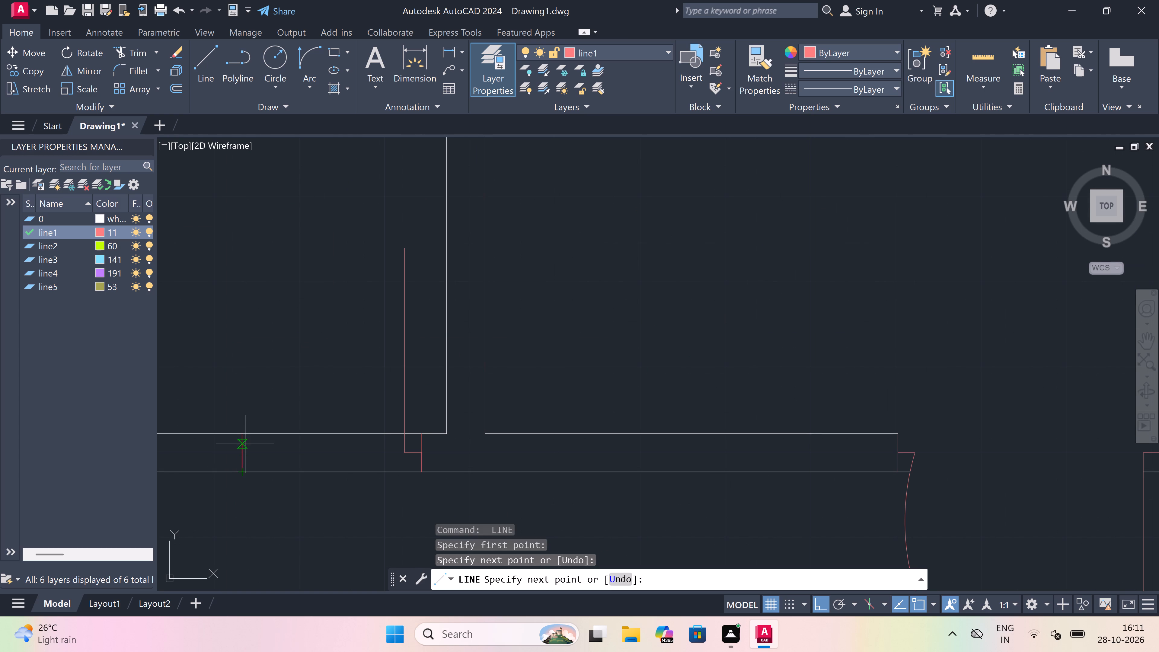
{"action": "left_click_drag", "start_coordinate": [243, 448], "coordinate": [247, 449]}
{"action": "key", "text": "2"}
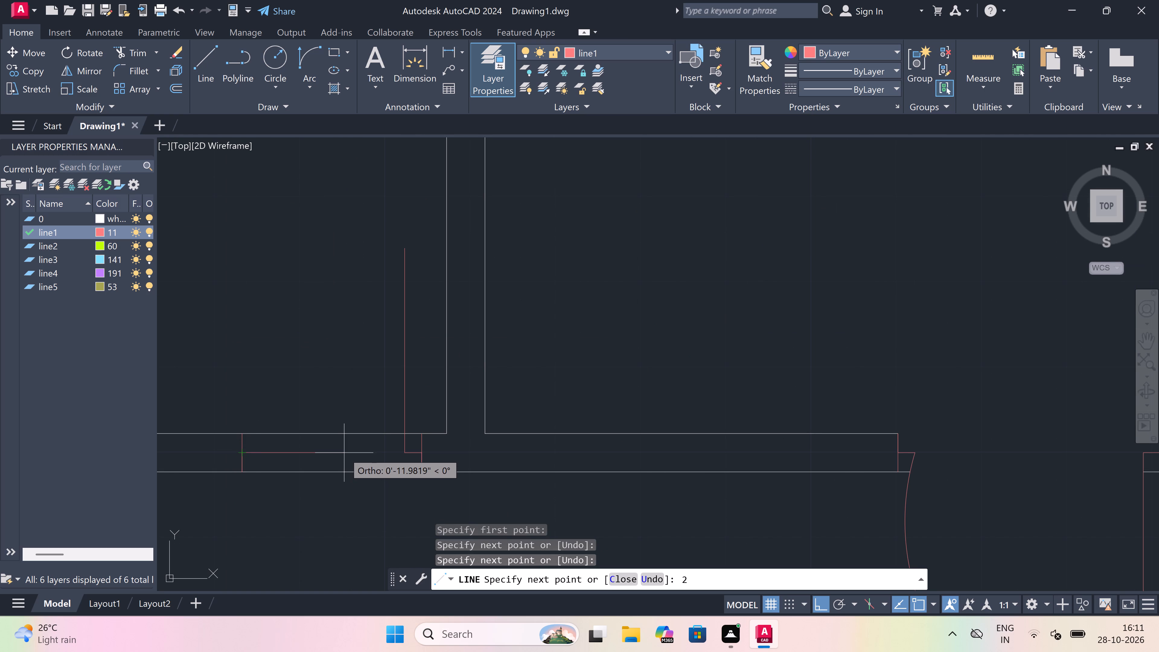
{"action": "key", "text": "shift+quotedbl"}
{"action": "key", "text": "space"}
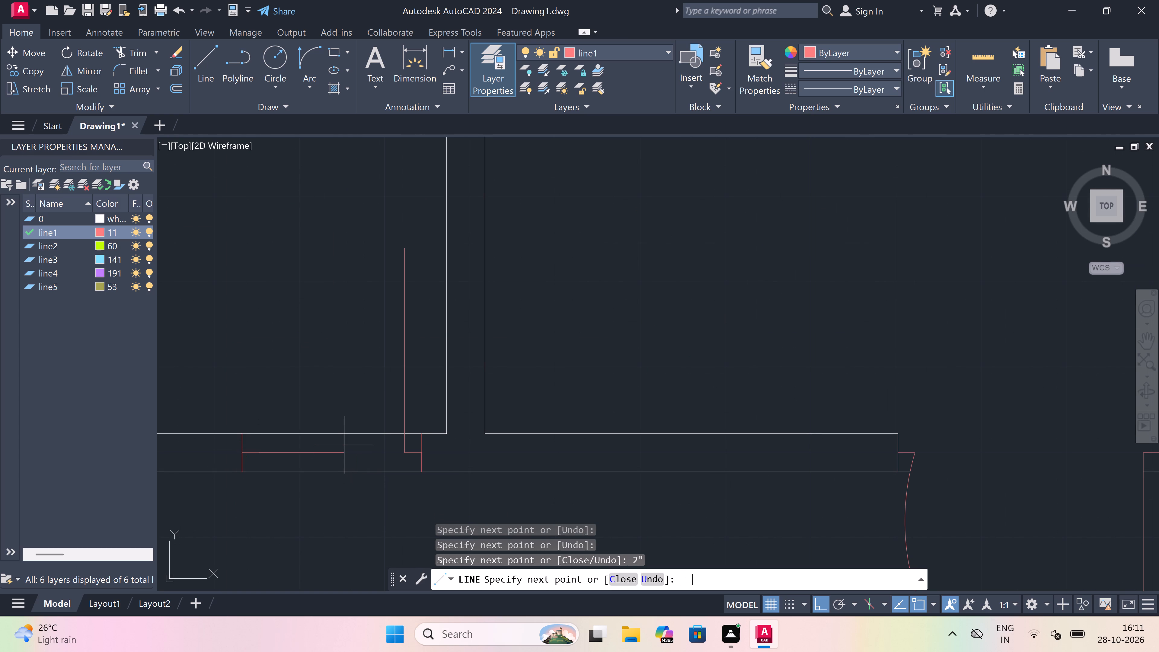
{"action": "key", "text": "Escape"}
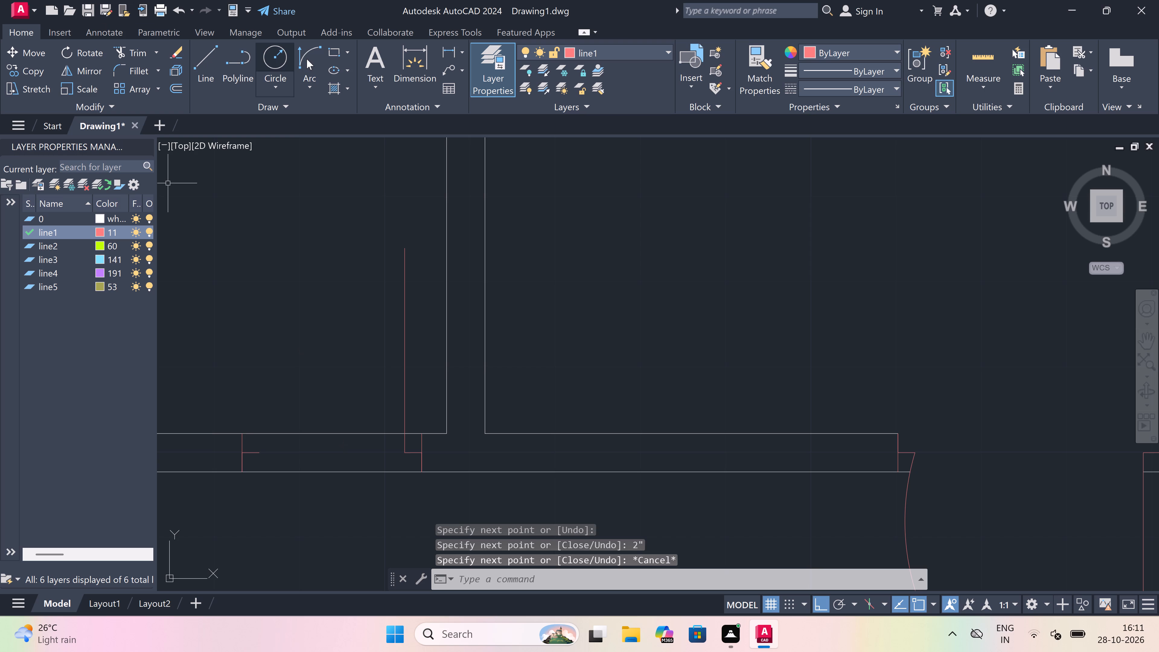
Draw the door swing arc from the leaf's north end to the end of the west jamb's return using Start, End, Direction.
{"action": "left_click", "coordinate": [308, 62]}
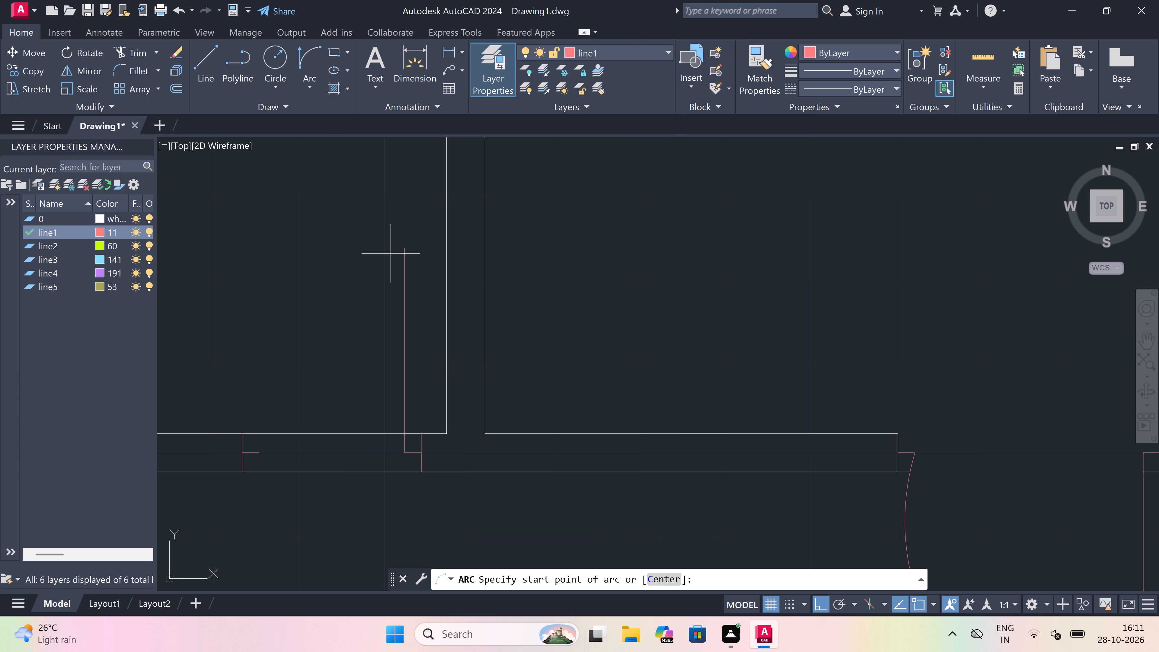
{"action": "left_click", "coordinate": [405, 248]}
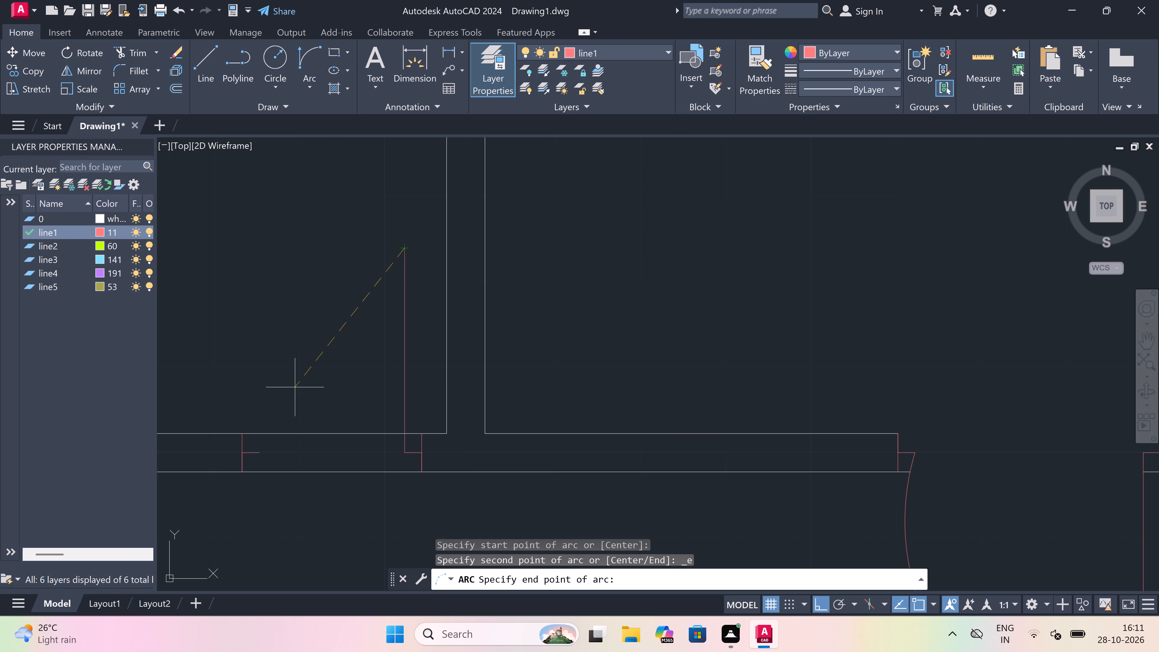
{"action": "left_click_drag", "start_coordinate": [260, 451], "coordinate": [258, 421]}
{"action": "left_click_drag", "start_coordinate": [160, 225], "coordinate": [212, 252]}
Trim both lines of the small west room's south wall between the two jambs to open the doorway.
{"action": "scroll", "coordinate": [469, 351], "scroll_direction": "down", "scroll_amount": 4}
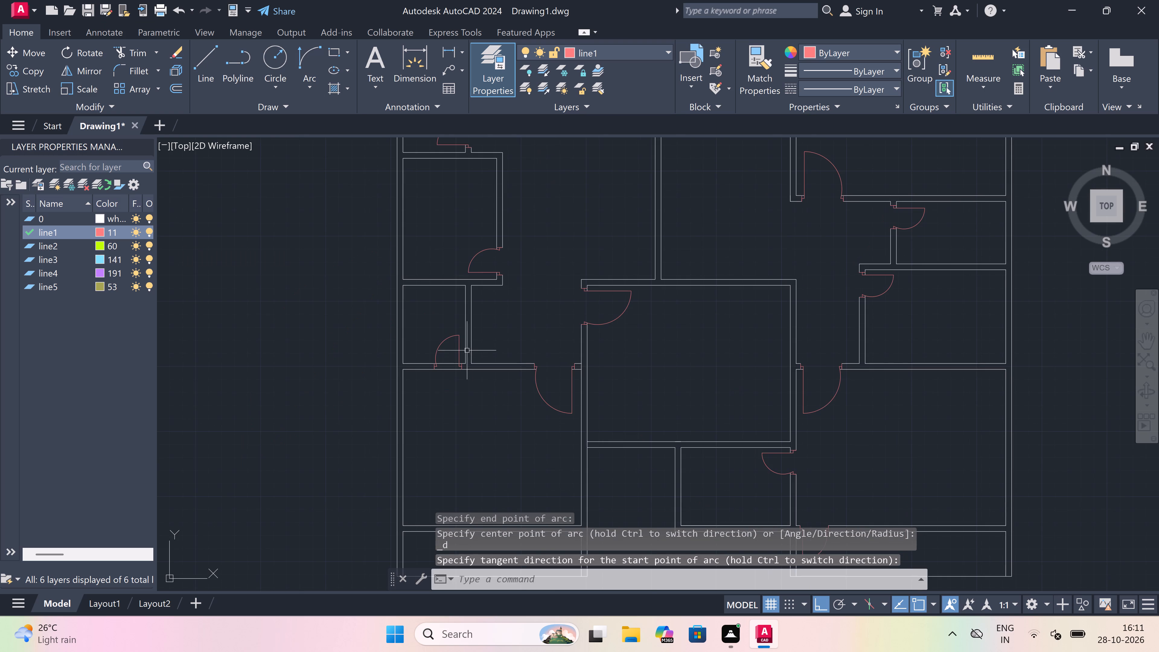
{"action": "type", "text": "tr"}
{"action": "key", "text": "space"}
{"action": "scroll", "coordinate": [454, 363], "scroll_direction": "up", "scroll_amount": 3}
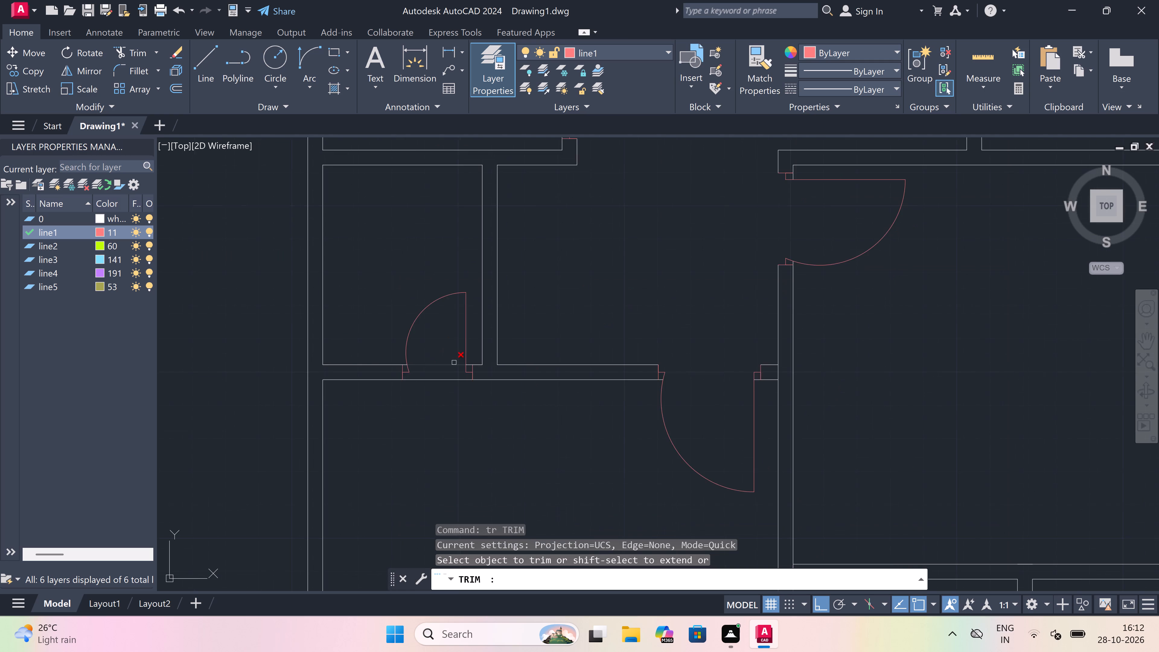
{"action": "left_click_drag", "start_coordinate": [452, 361], "coordinate": [448, 375]}
{"action": "left_click", "coordinate": [426, 431]}
{"action": "key", "text": "Escape"}
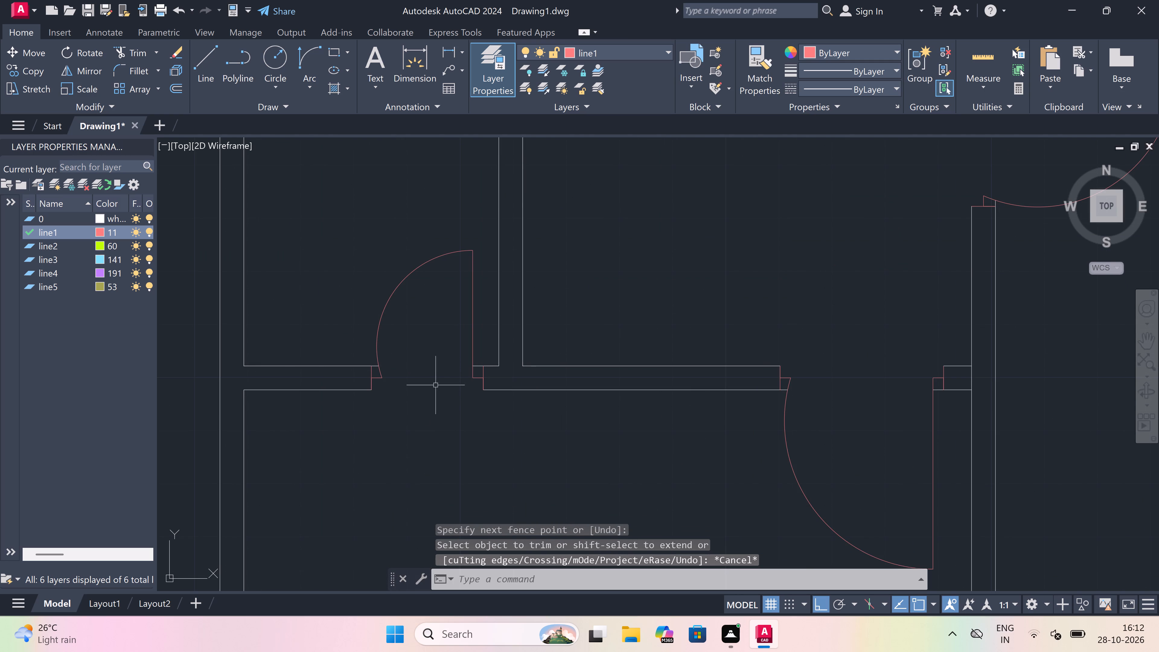
Draw a jamb line near the east end of the large southwest room's south wall, with a 2" westward return and 2' southward leaf.
{"action": "scroll", "coordinate": [439, 352], "scroll_direction": "down", "scroll_amount": 4}
{"action": "scroll", "coordinate": [439, 352], "scroll_direction": "up", "scroll_amount": 1}
{"action": "scroll", "coordinate": [440, 352], "scroll_direction": "down", "scroll_amount": 1}
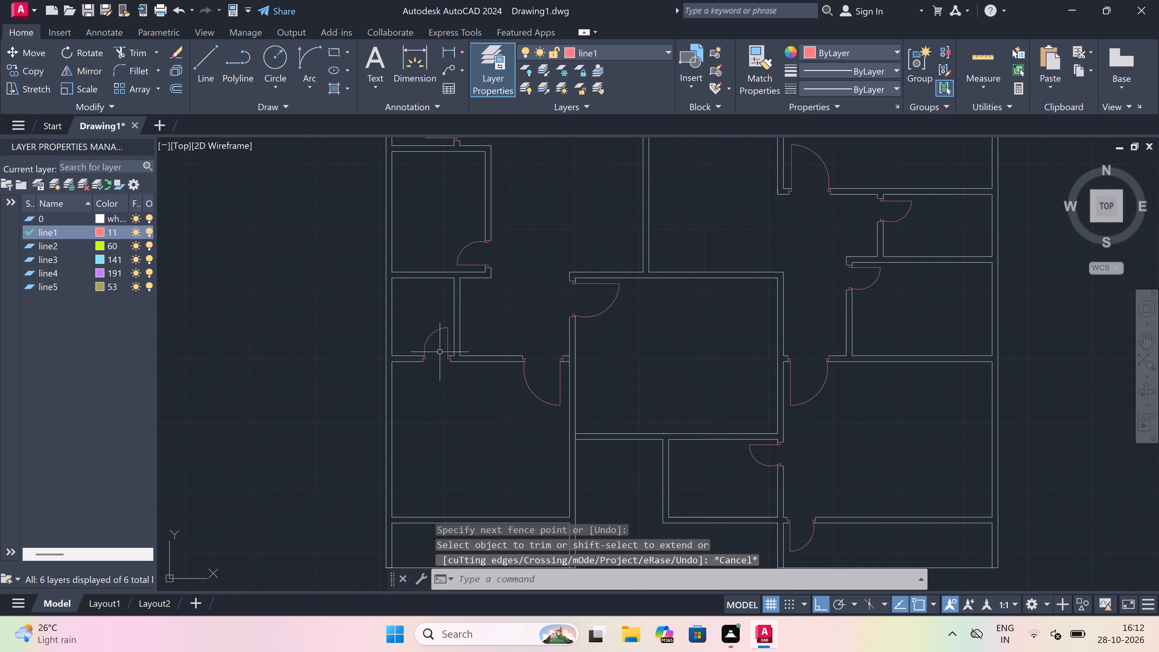
{"action": "scroll", "coordinate": [440, 353], "scroll_direction": "down", "scroll_amount": 1}
{"action": "key", "text": "l"}
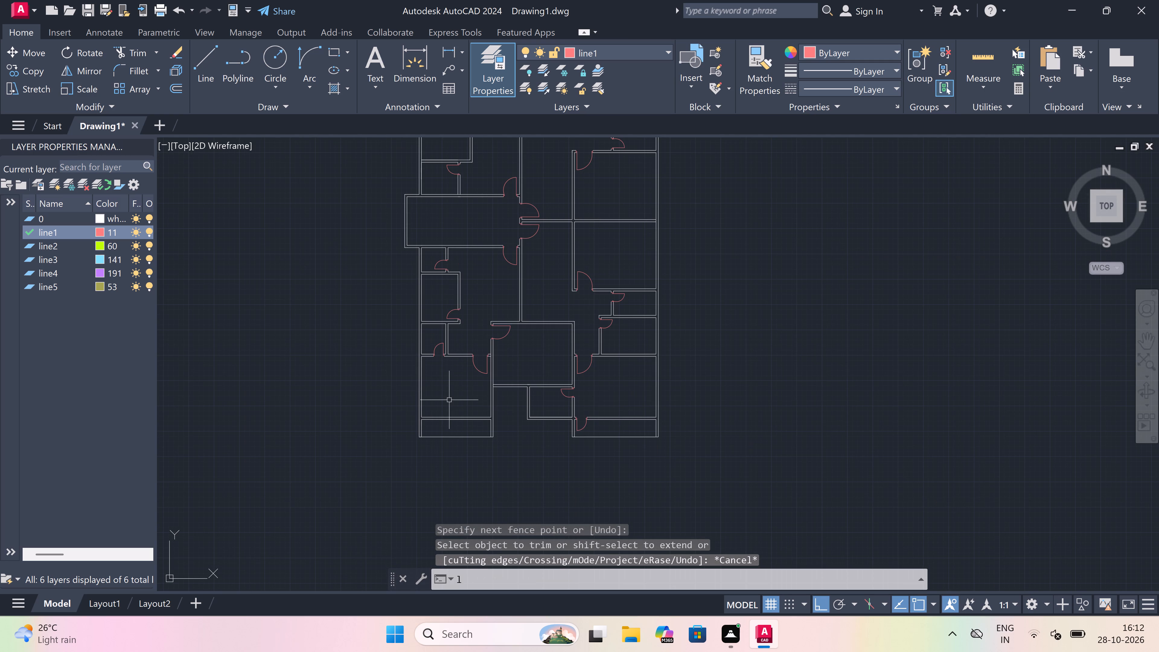
{"action": "key", "text": "space"}
{"action": "scroll", "coordinate": [450, 400], "scroll_direction": "up", "scroll_amount": 2}
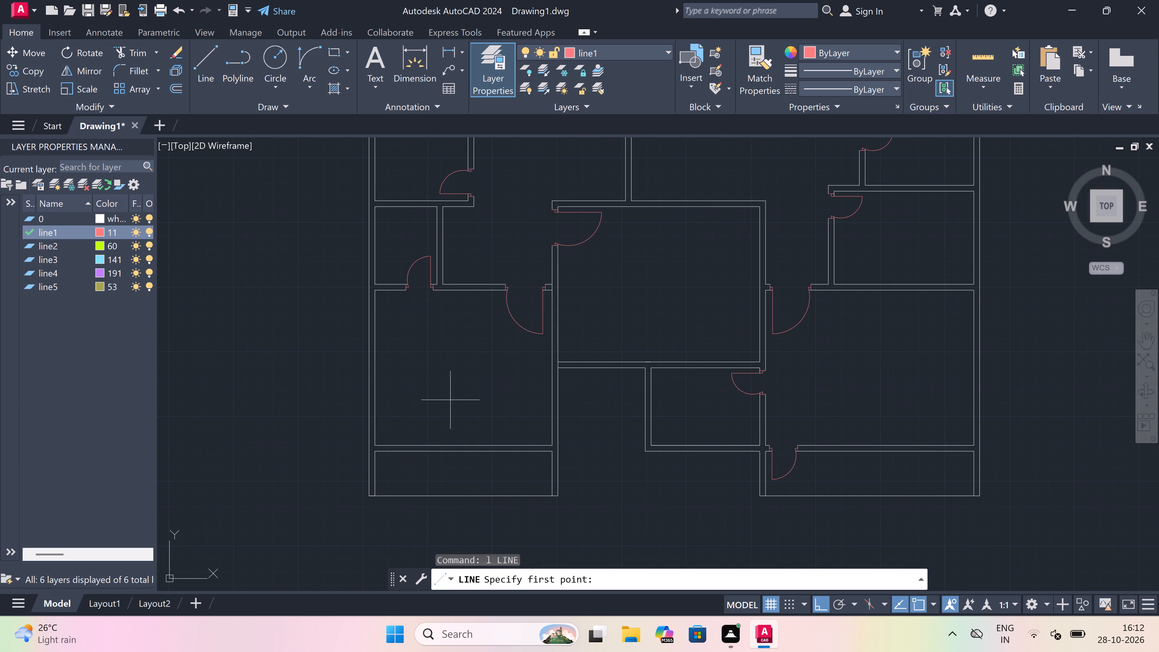
{"action": "scroll", "coordinate": [546, 462], "scroll_direction": "up", "scroll_amount": 3}
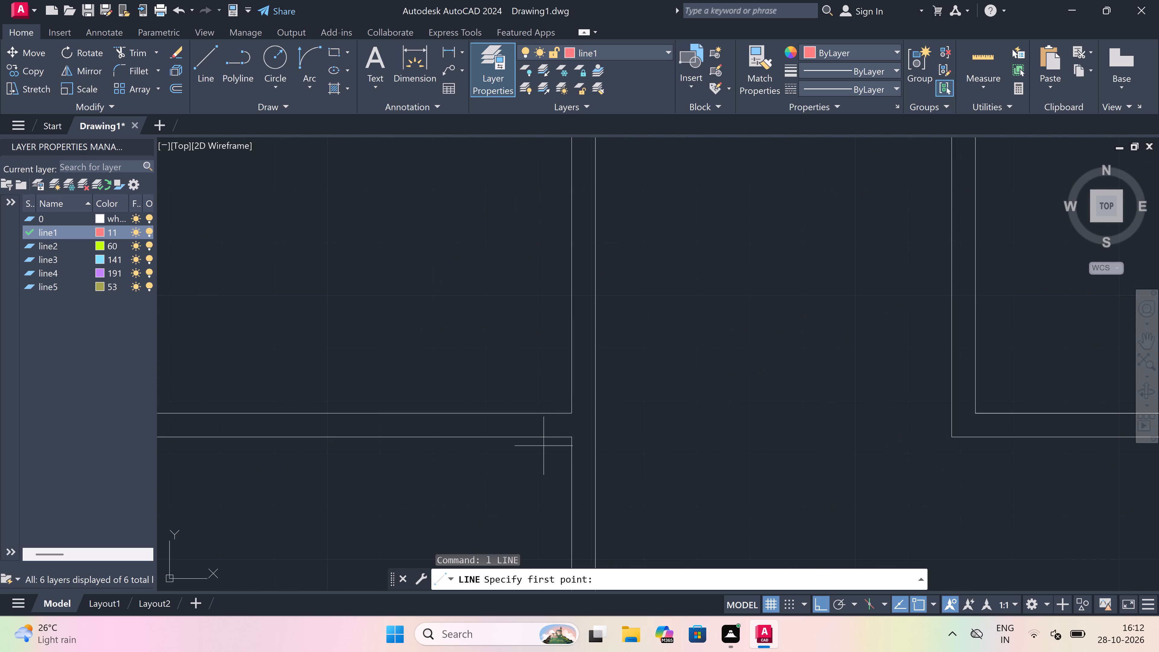
{"action": "left_click", "coordinate": [552, 414]}
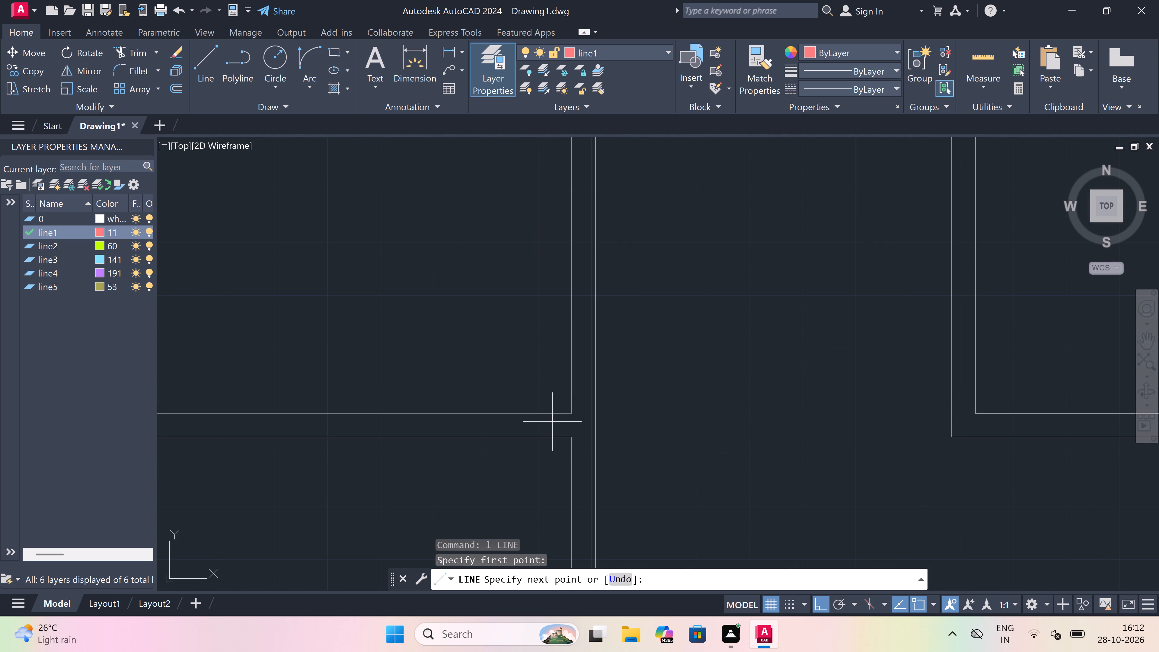
{"action": "left_click", "coordinate": [548, 433]}
{"action": "left_click", "coordinate": [549, 426]}
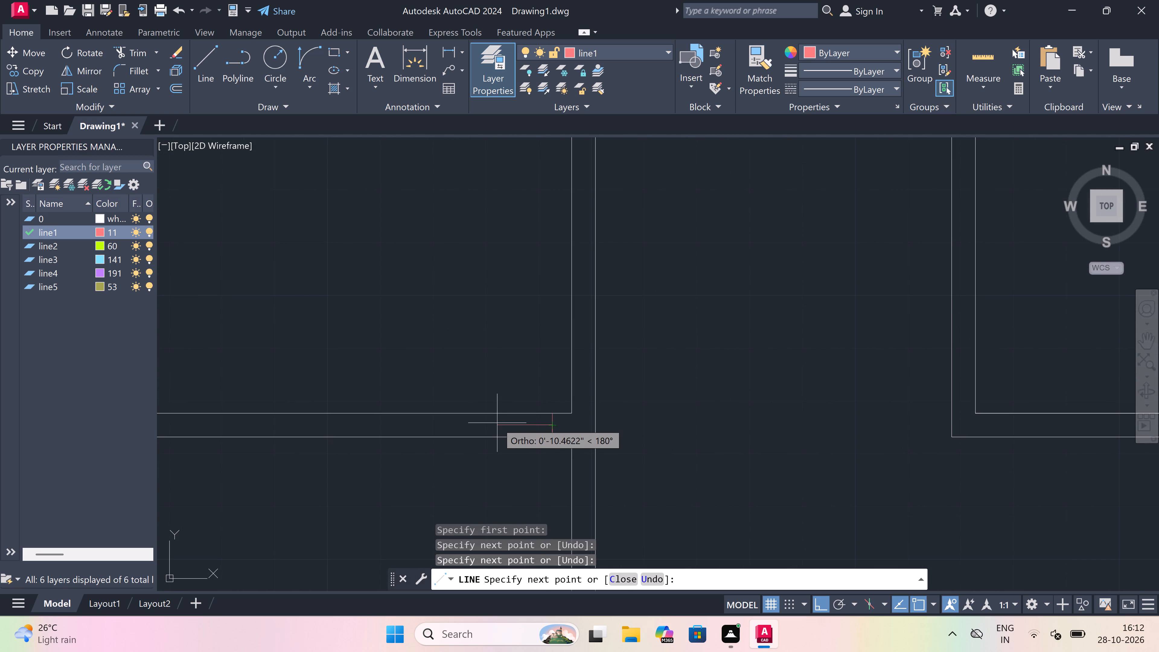
{"action": "key", "text": "1"}
{"action": "key", "text": "BackSpace"}
{"action": "type", "text": "2\""}
{"action": "key", "text": "space"}
{"action": "scroll", "coordinate": [497, 422], "scroll_direction": "down", "scroll_amount": 2}
{"action": "scroll", "coordinate": [506, 481], "scroll_direction": "up", "scroll_amount": 1}
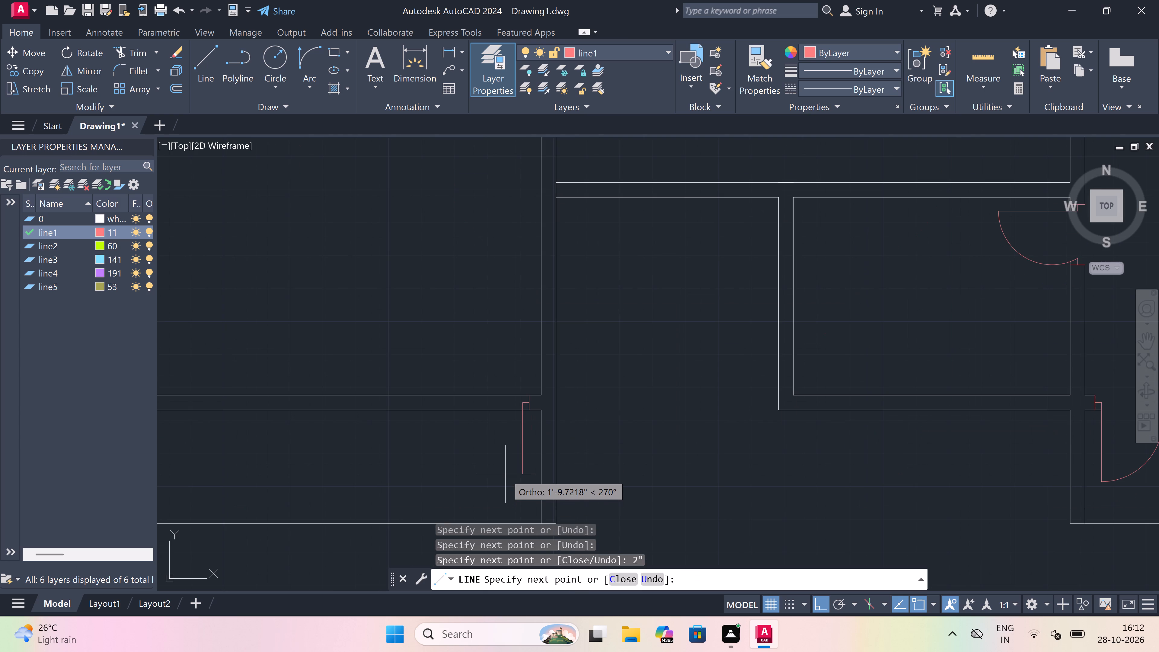
{"action": "type", "text": "2'"}
{"action": "key", "text": "space"}
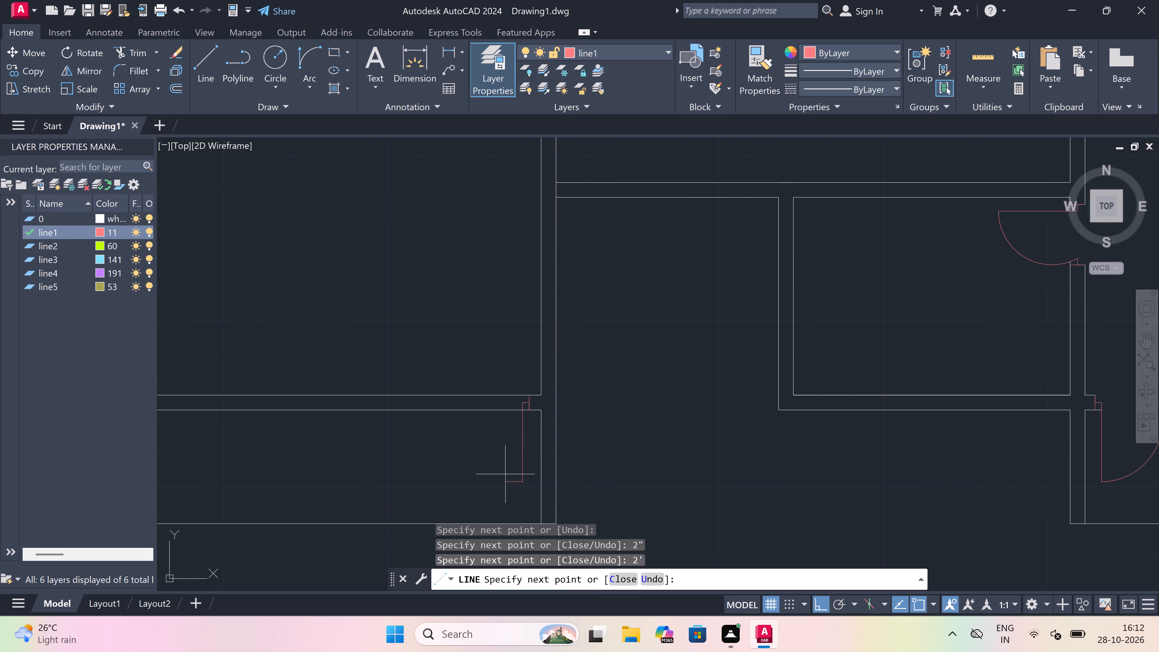
{"action": "key", "text": "Escape"}
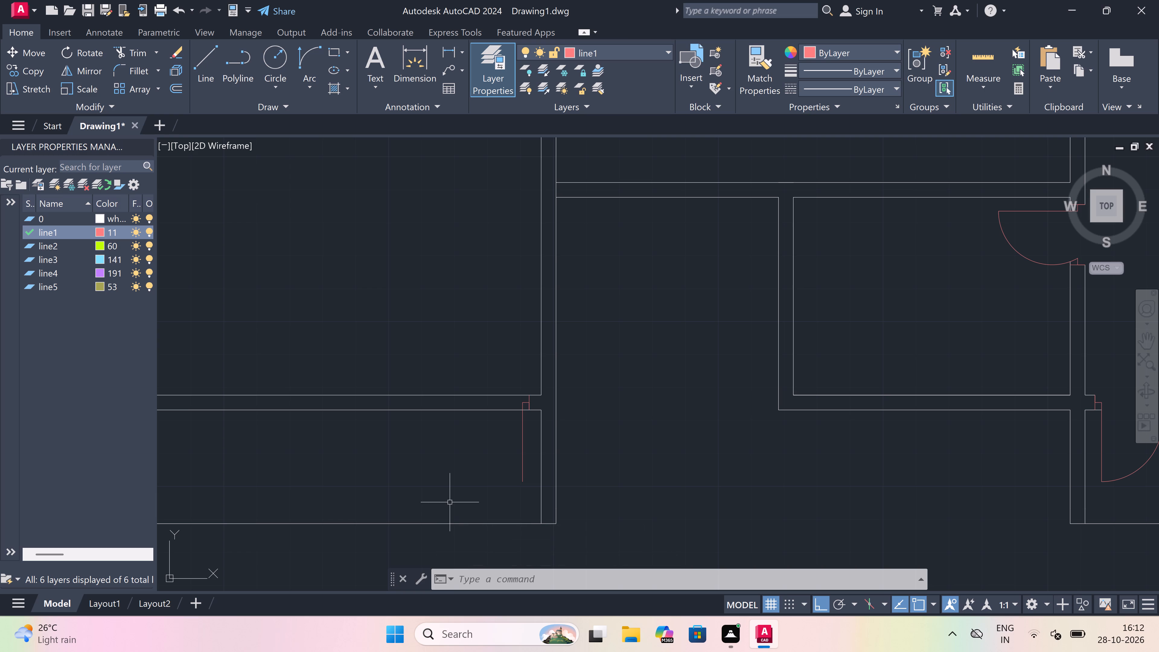
Draw the opposite jamb line across the same south wall west of the leaf, with a 2" eastward return from its midpoint.
{"action": "type", "text": "l"}
{"action": "key", "text": "space"}
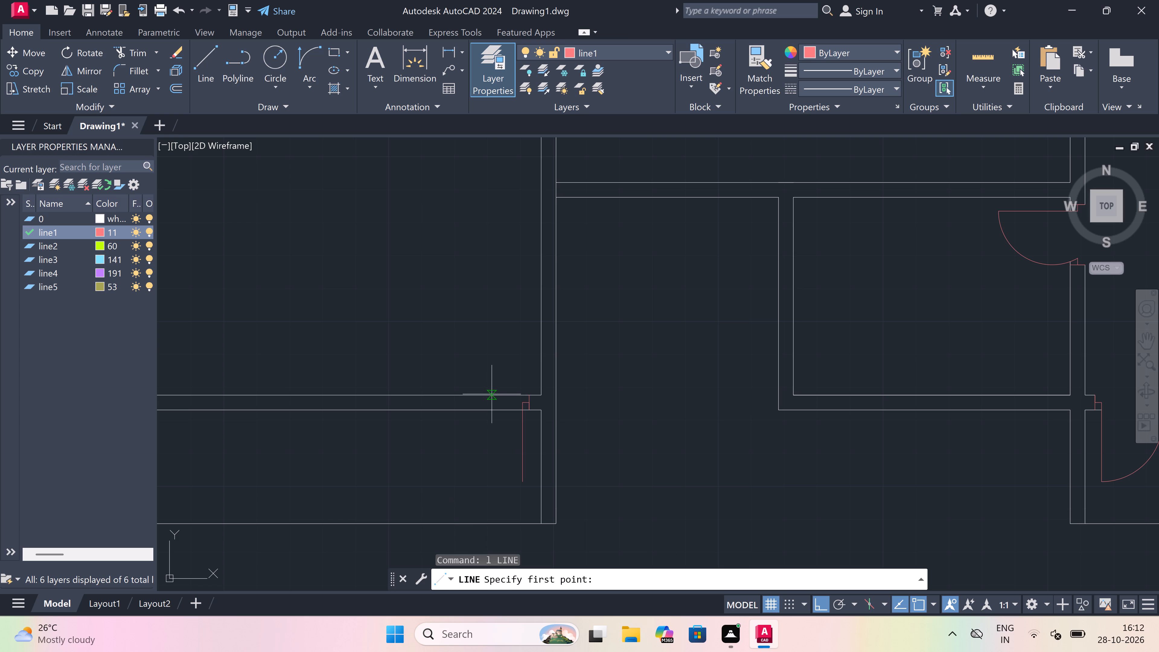
{"action": "scroll", "coordinate": [491, 394], "scroll_direction": "up", "scroll_amount": 2}
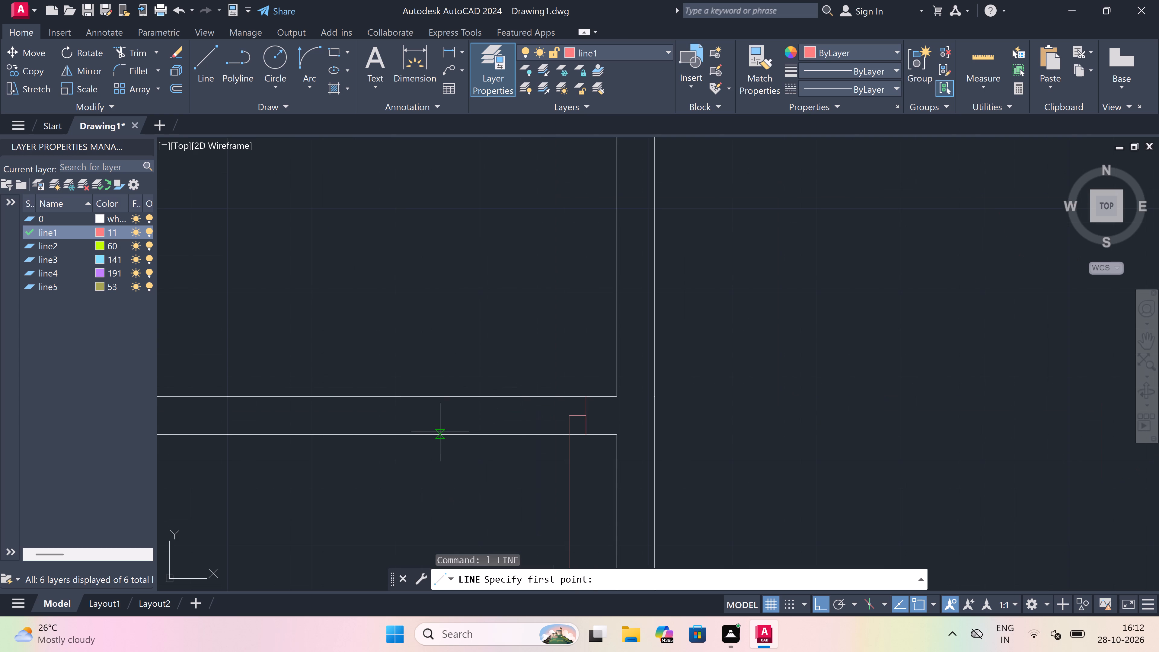
{"action": "left_click", "coordinate": [423, 435]}
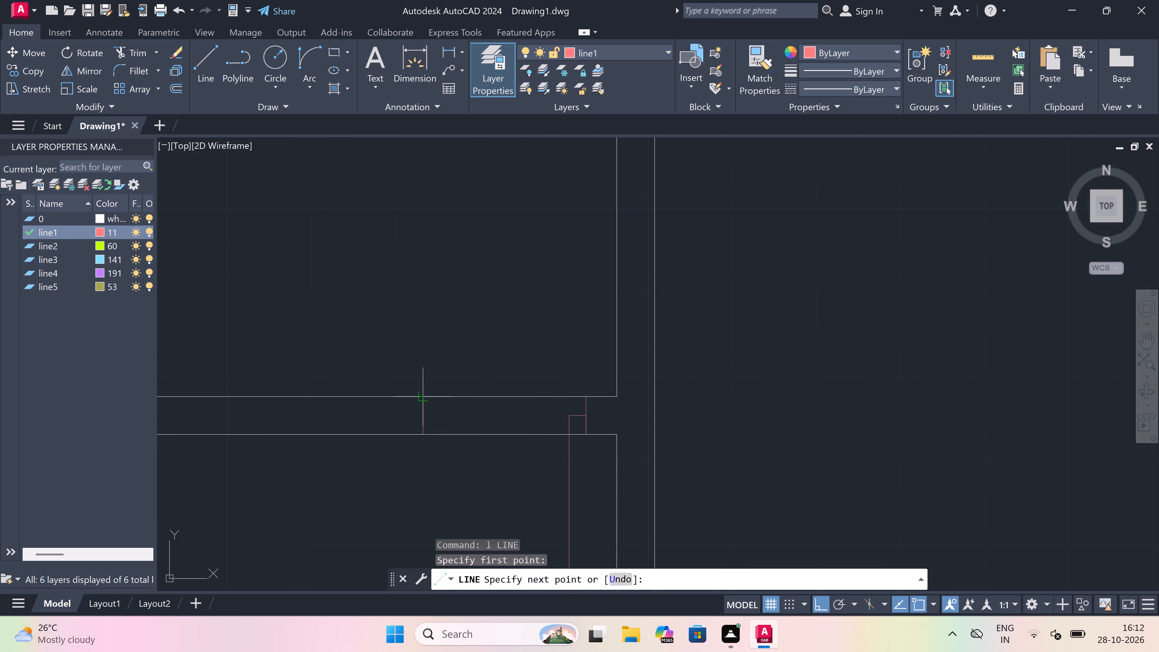
{"action": "left_click", "coordinate": [426, 401]}
{"action": "left_click_drag", "start_coordinate": [425, 416], "coordinate": [573, 424]}
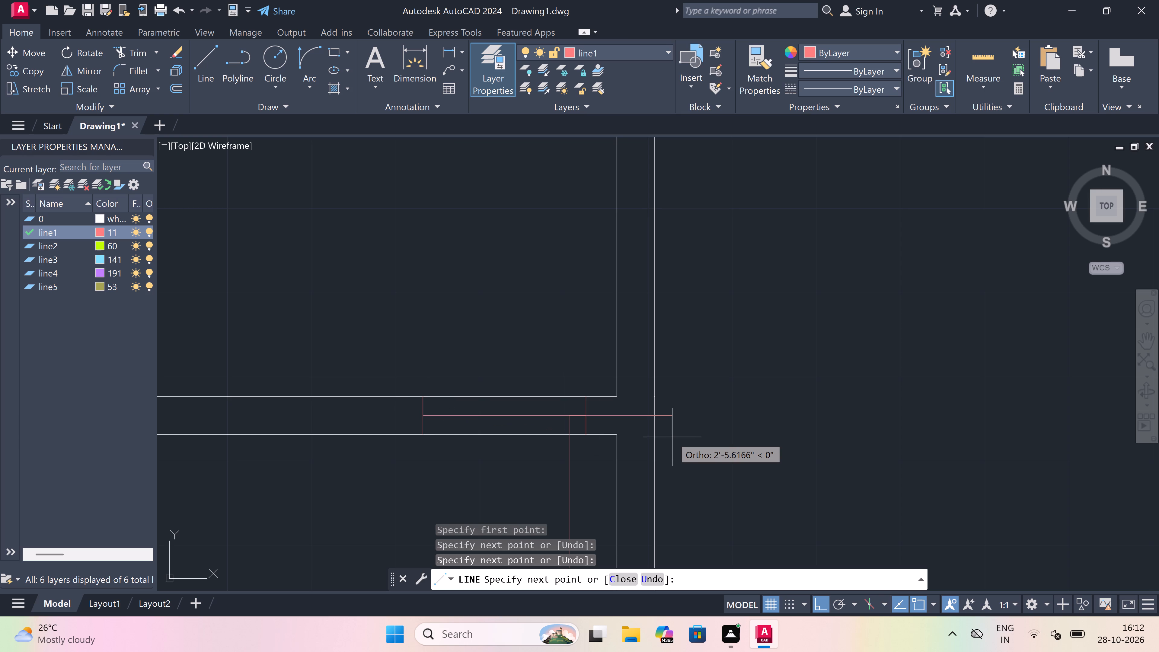
{"action": "key", "text": "2"}
{"action": "type", "text": "\""}
{"action": "key", "text": "space"}
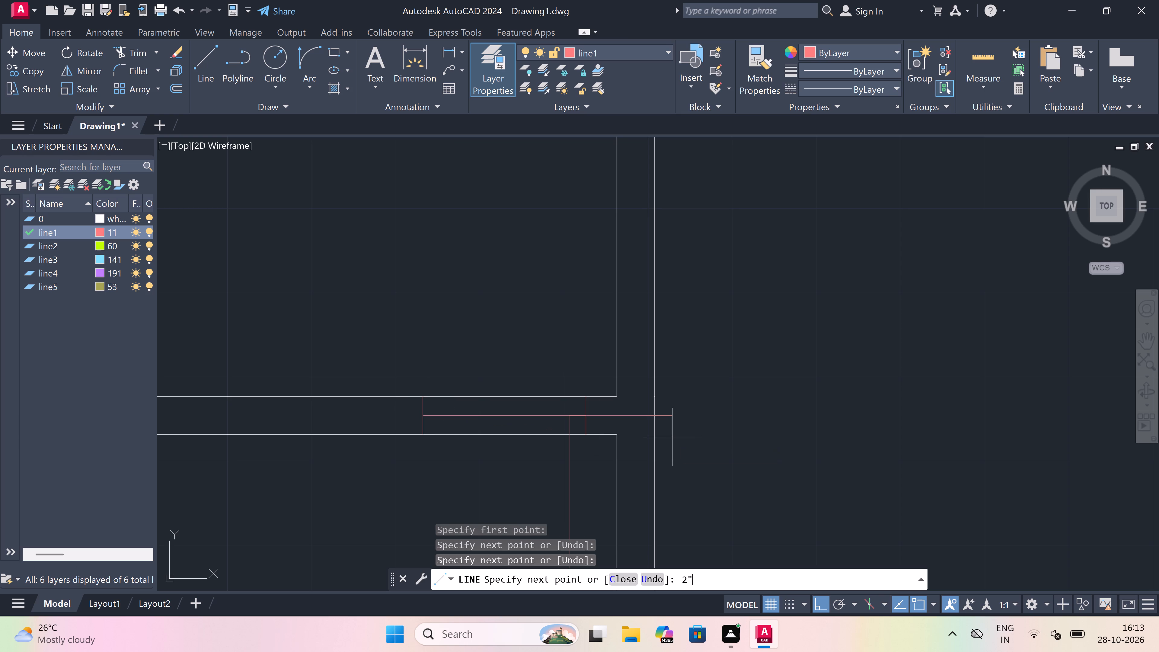
{"action": "key", "text": "Escape"}
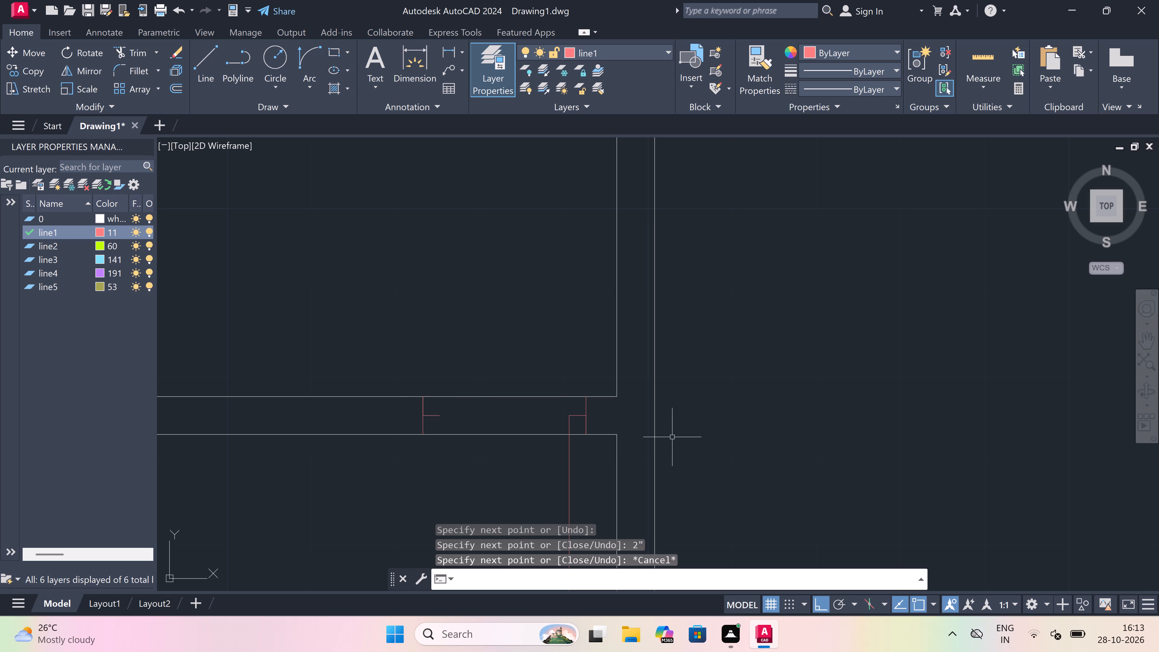
Move the west jamb line and its return slightly west along the wall to widen the door opening.
{"action": "scroll", "coordinate": [484, 373], "scroll_direction": "down", "scroll_amount": 4}
{"action": "scroll", "coordinate": [504, 374], "scroll_direction": "up", "scroll_amount": 1}
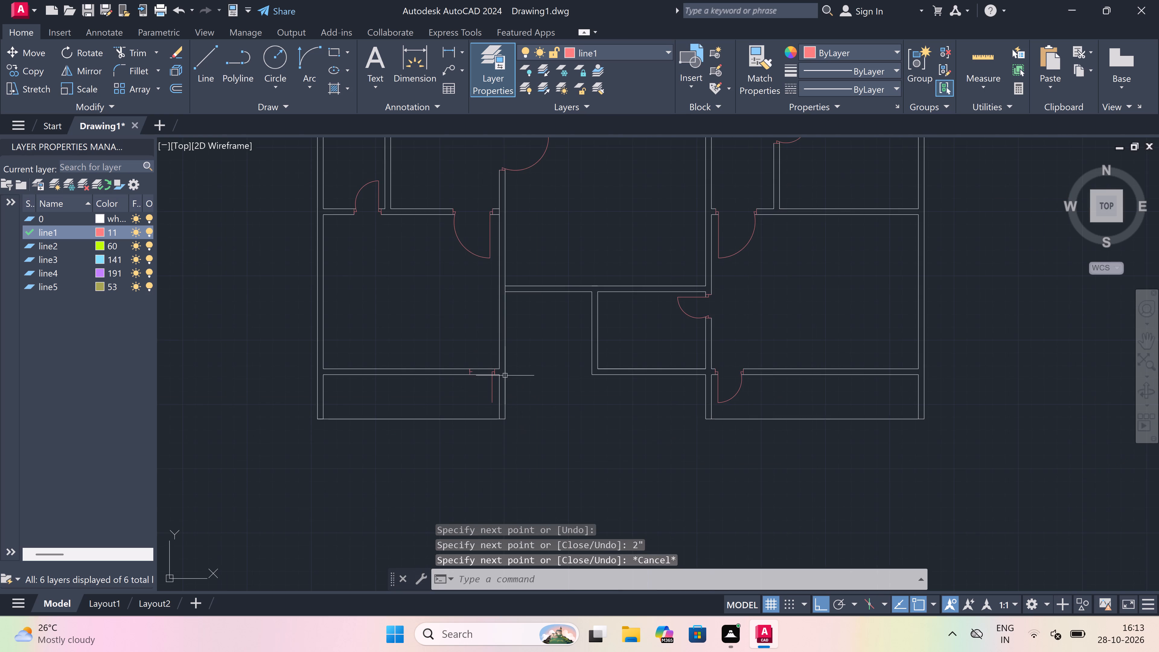
{"action": "scroll", "coordinate": [504, 374], "scroll_direction": "up", "scroll_amount": 2}
{"action": "scroll", "coordinate": [399, 353], "scroll_direction": "down", "scroll_amount": 1}
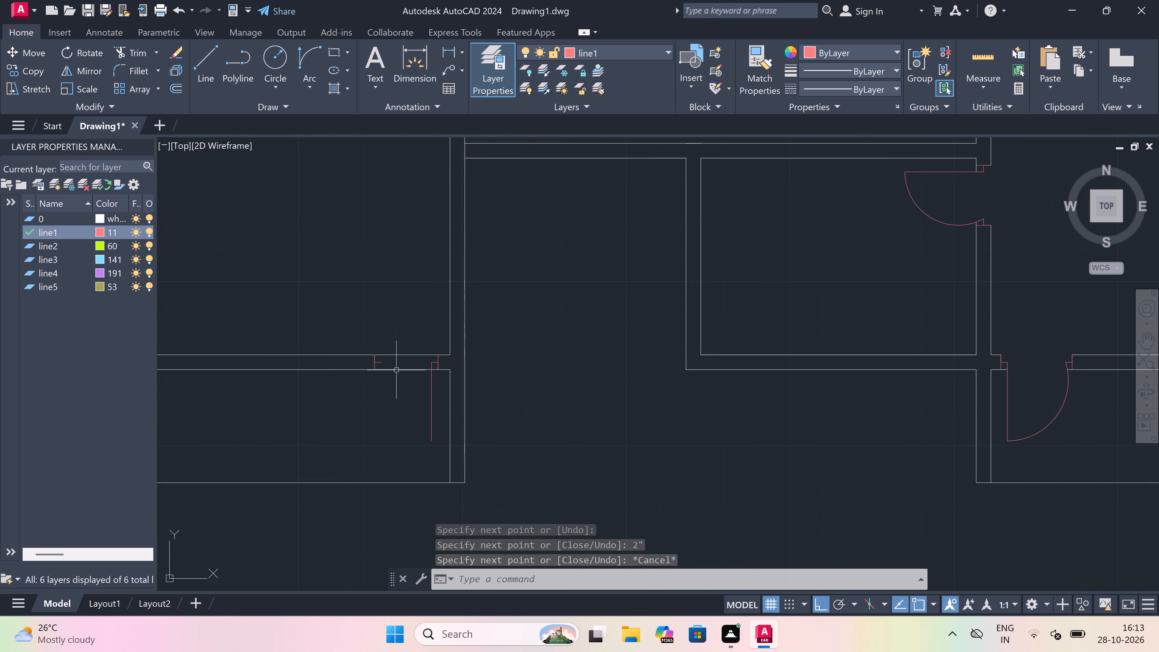
{"action": "scroll", "coordinate": [397, 376], "scroll_direction": "up", "scroll_amount": 1}
{"action": "scroll", "coordinate": [367, 352], "scroll_direction": "up", "scroll_amount": 1}
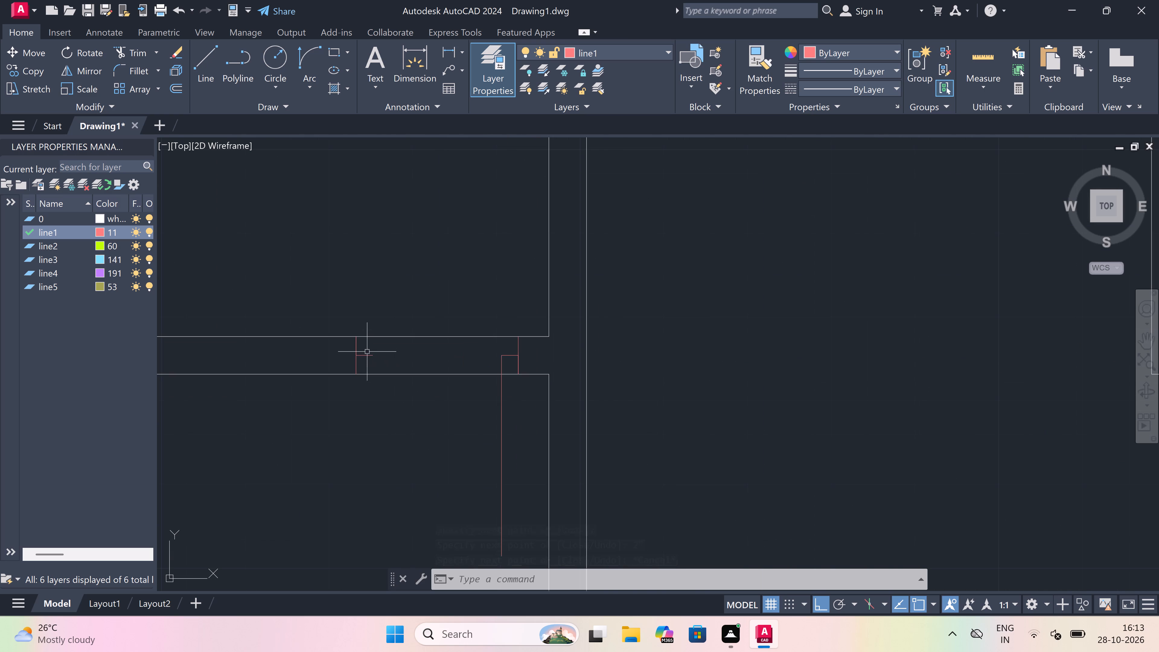
{"action": "scroll", "coordinate": [367, 352], "scroll_direction": "up", "scroll_amount": 4}
{"action": "left_click", "coordinate": [400, 327]}
{"action": "scroll", "coordinate": [302, 385], "scroll_direction": "down", "scroll_amount": 3}
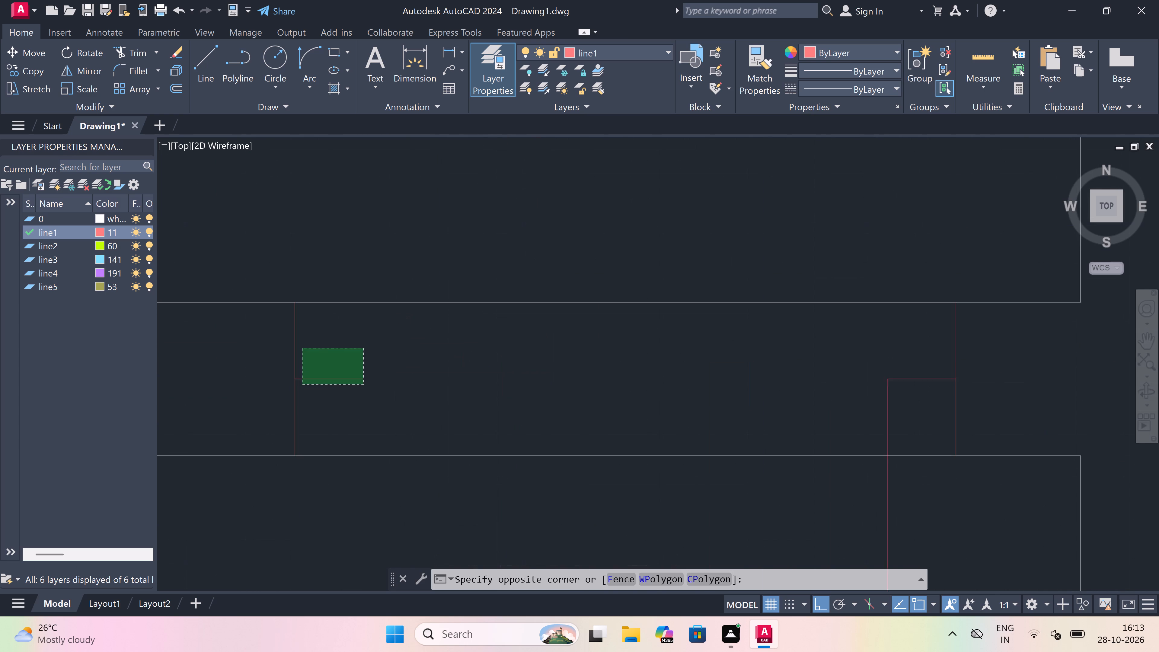
{"action": "scroll", "coordinate": [282, 387], "scroll_direction": "up", "scroll_amount": 3}
{"action": "left_click", "coordinate": [283, 383]}
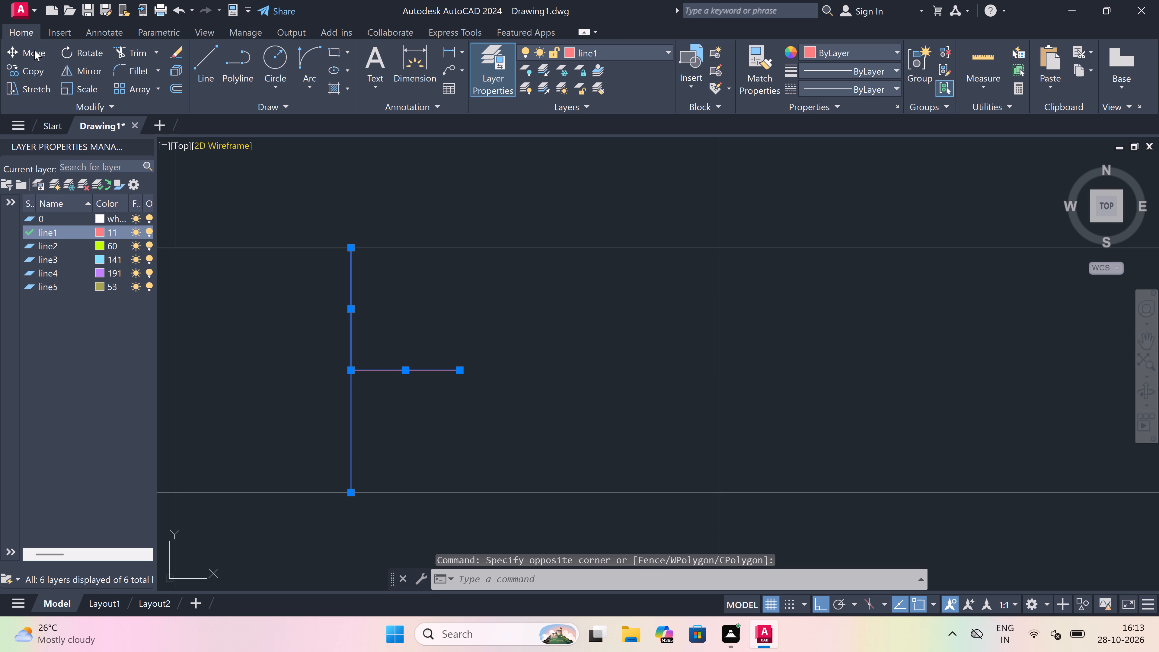
{"action": "left_click_drag", "start_coordinate": [34, 50], "coordinate": [40, 57]}
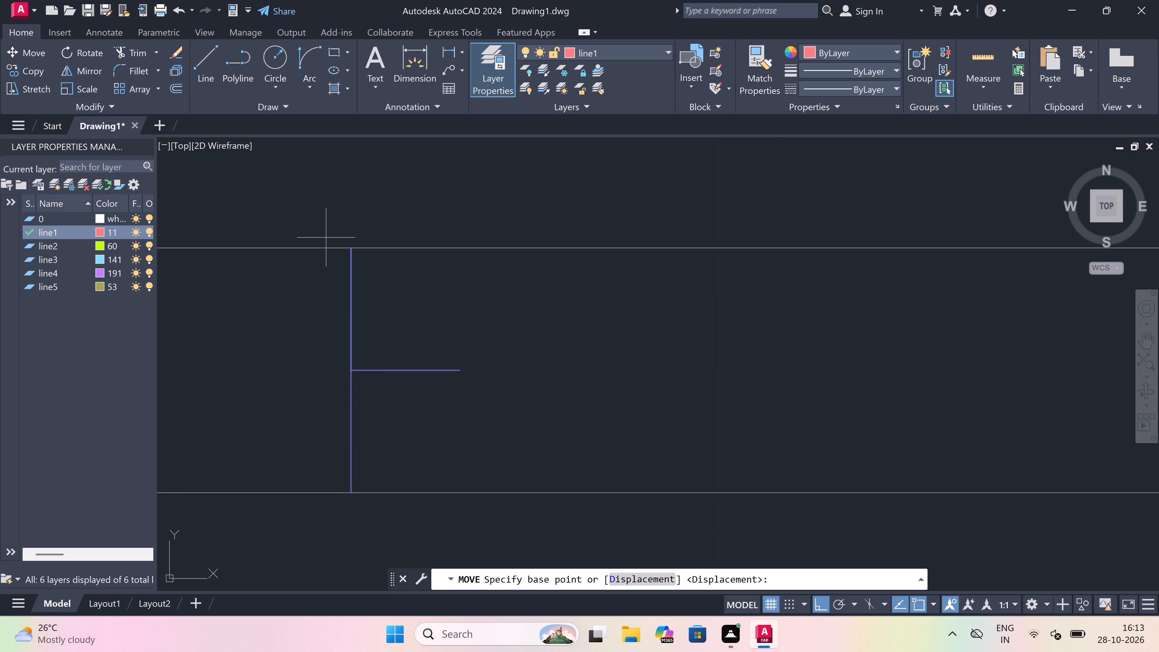
{"action": "left_click", "coordinate": [353, 244]}
{"action": "left_click", "coordinate": [302, 248]}
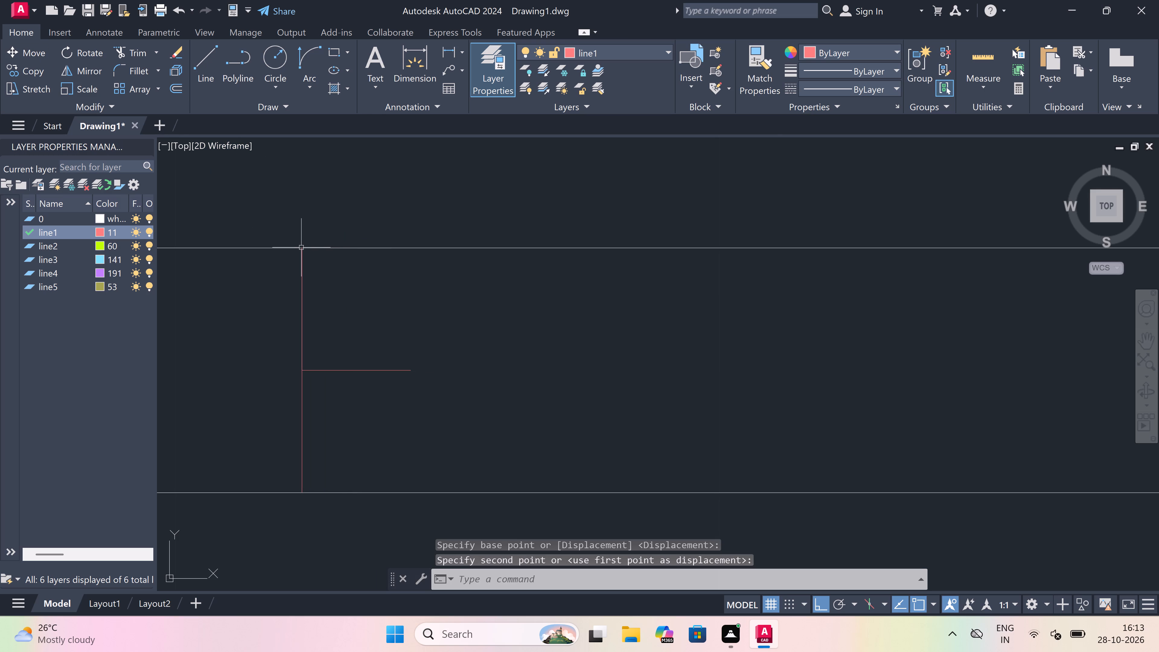
Draw the door swing arc from the leaf's south end to the end of the west jamb's return using Start, End, Direction.
{"action": "scroll", "coordinate": [301, 248], "scroll_direction": "down", "scroll_amount": 4}
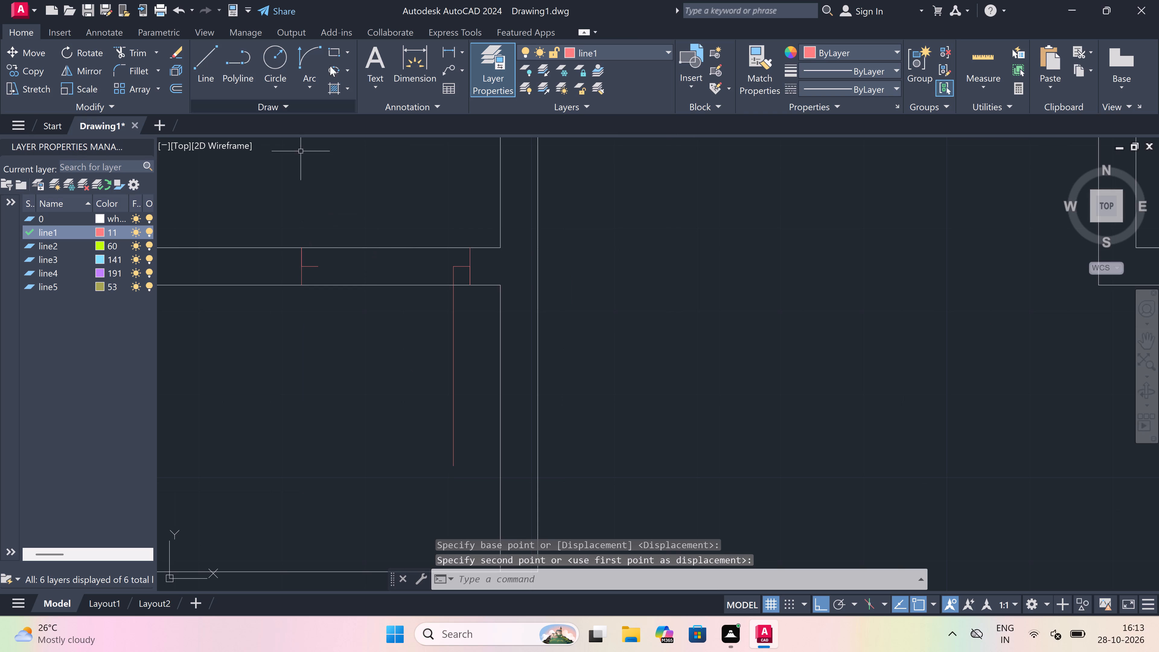
{"action": "left_click_drag", "start_coordinate": [311, 59], "coordinate": [311, 66]}
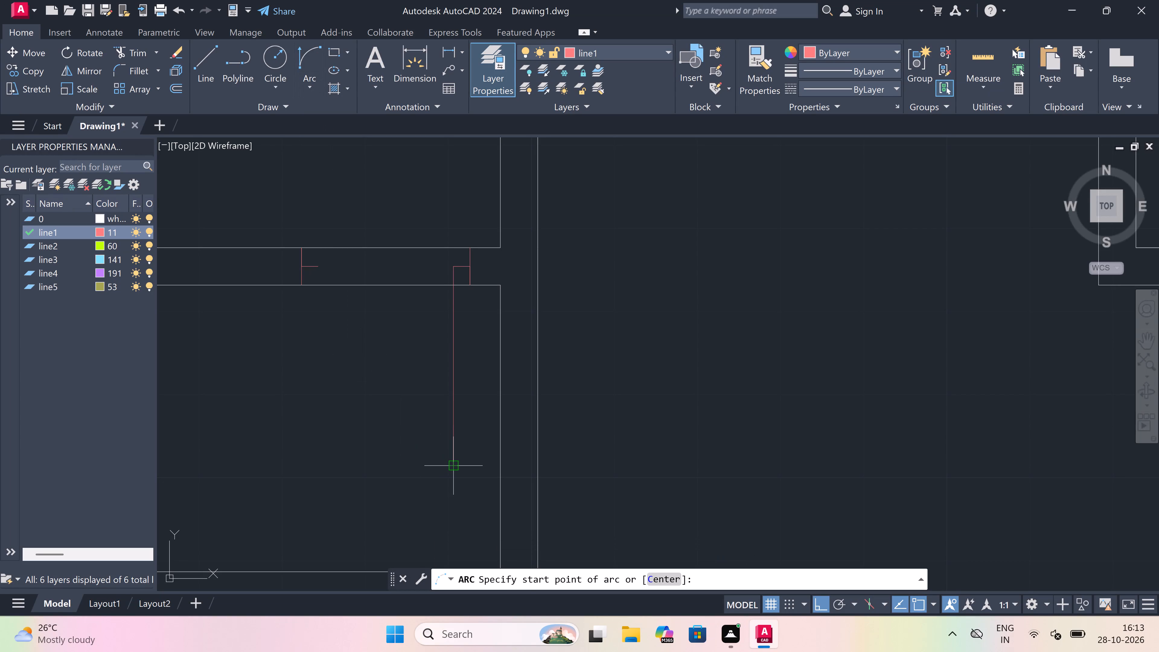
{"action": "left_click_drag", "start_coordinate": [455, 464], "coordinate": [447, 440]}
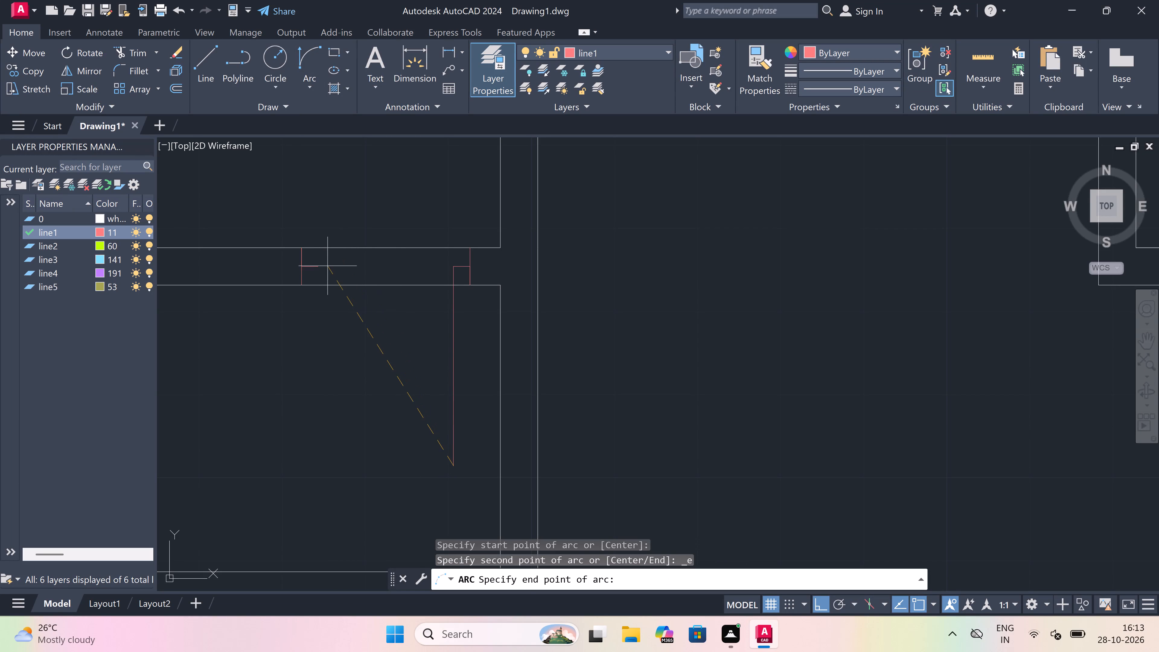
{"action": "left_click", "coordinate": [317, 263]}
{"action": "left_click", "coordinate": [259, 373]}
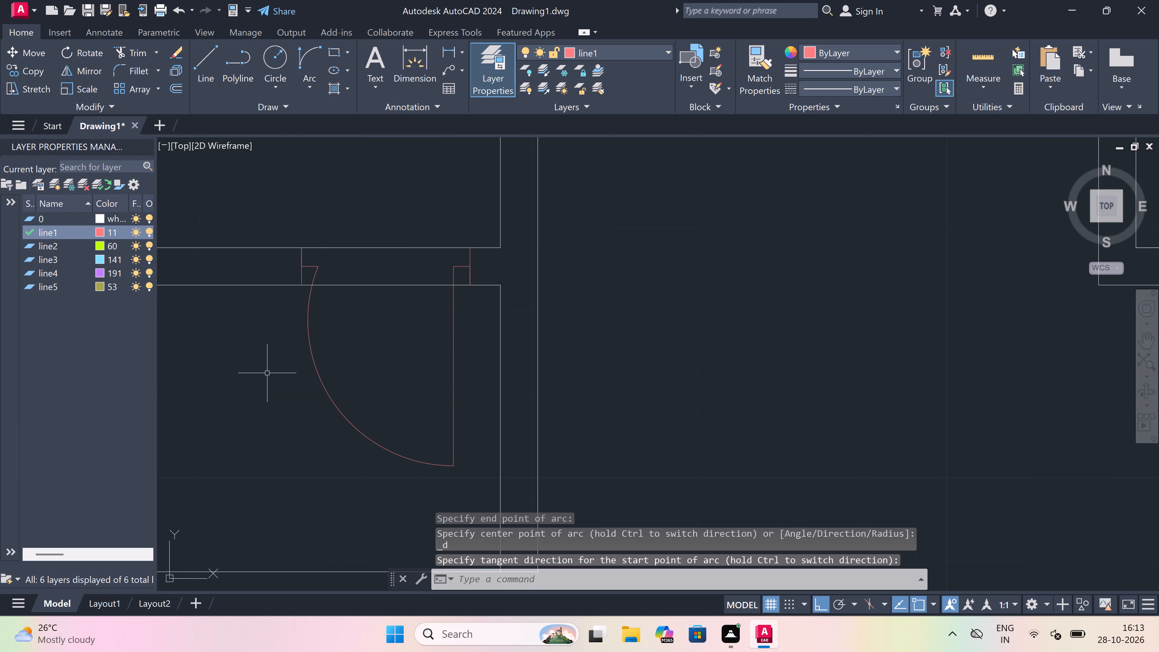
Trim both south wall lines between the two jambs of the new door in the large southwest room.
{"action": "type", "text": "tr"}
{"action": "key", "text": "space"}
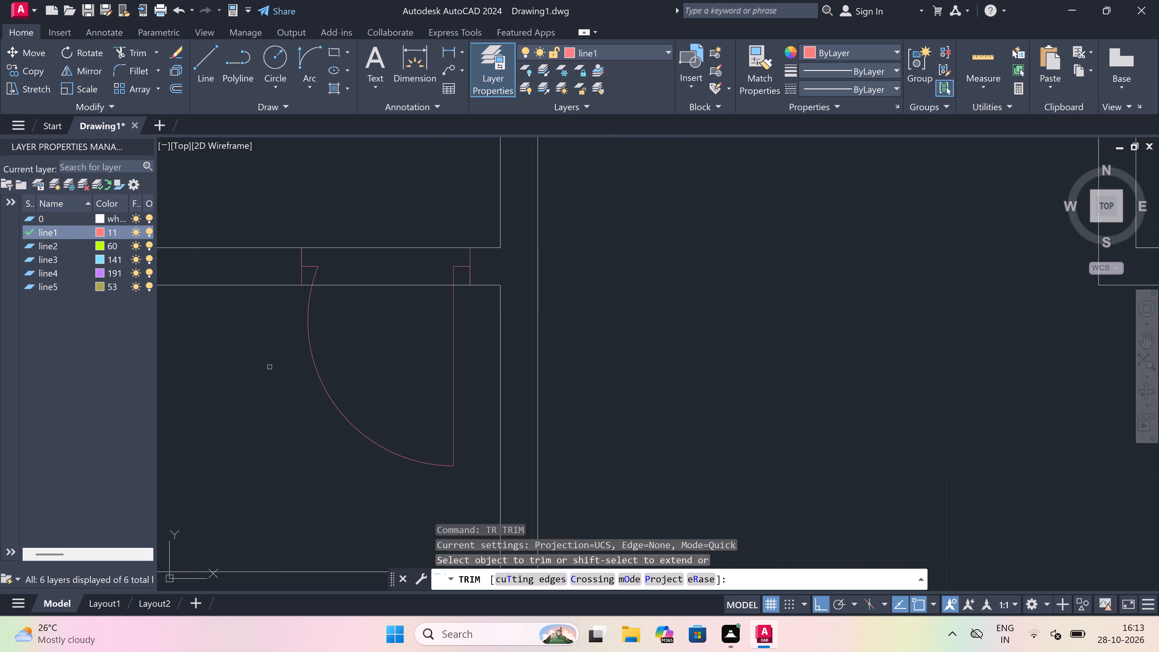
{"action": "left_click_drag", "start_coordinate": [420, 238], "coordinate": [420, 243]}
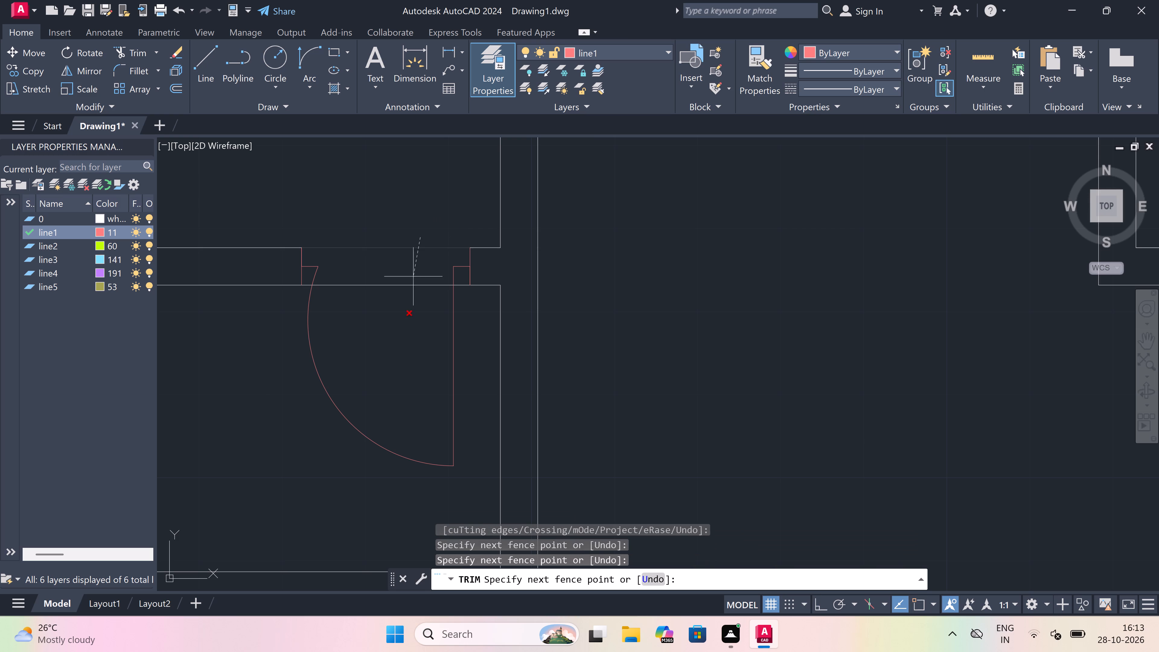
{"action": "left_click", "coordinate": [395, 344]}
{"action": "key", "text": "Escape"}
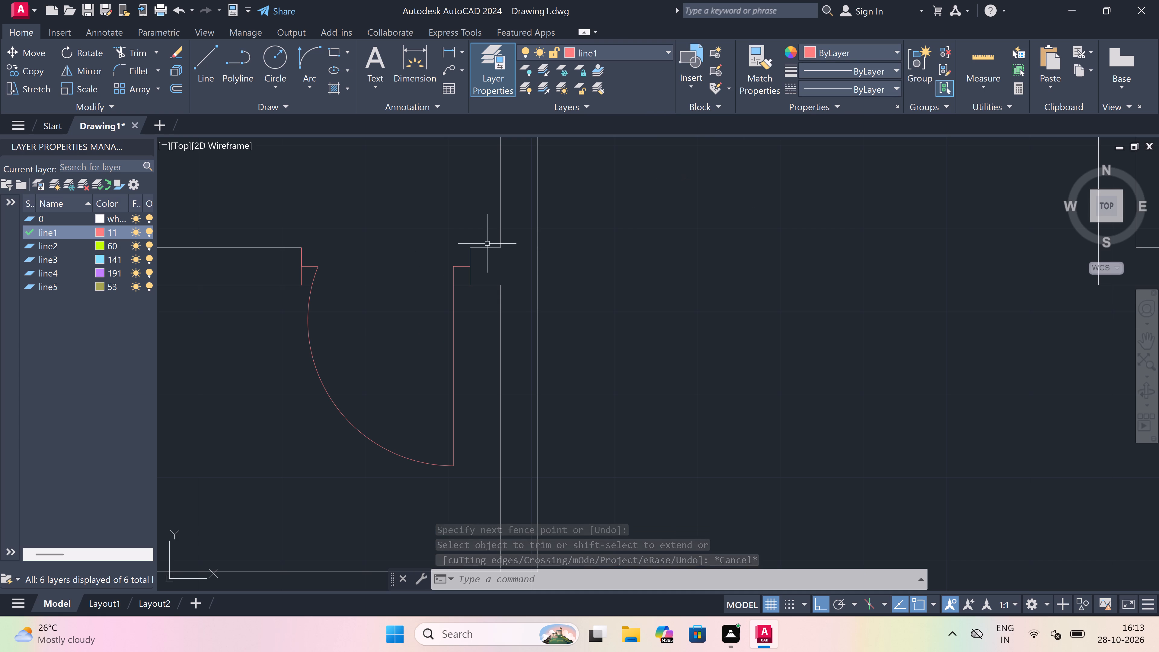
Review the doors across the whole floor plan, ending at the central west room with doors at its east end.
{"action": "scroll", "coordinate": [273, 300], "scroll_direction": "down", "scroll_amount": 1}
{"action": "scroll", "coordinate": [303, 322], "scroll_direction": "down", "scroll_amount": 3}
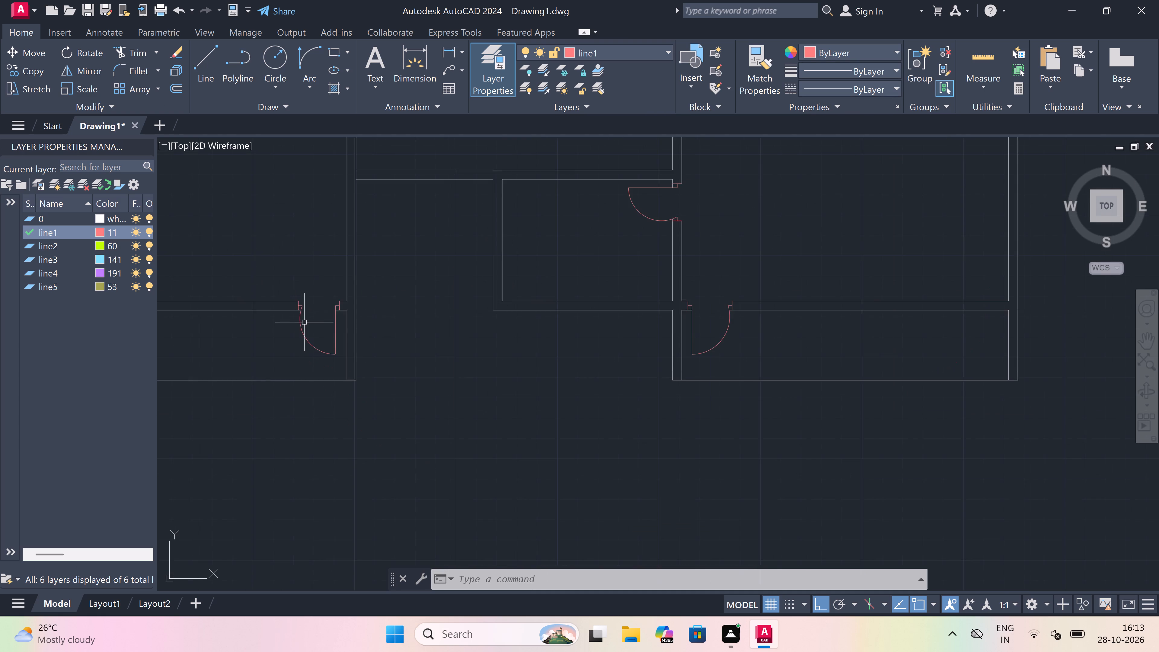
{"action": "scroll", "coordinate": [326, 344], "scroll_direction": "down", "scroll_amount": 1}
{"action": "scroll", "coordinate": [394, 385], "scroll_direction": "up", "scroll_amount": 1}
{"action": "scroll", "coordinate": [391, 386], "scroll_direction": "down", "scroll_amount": 5}
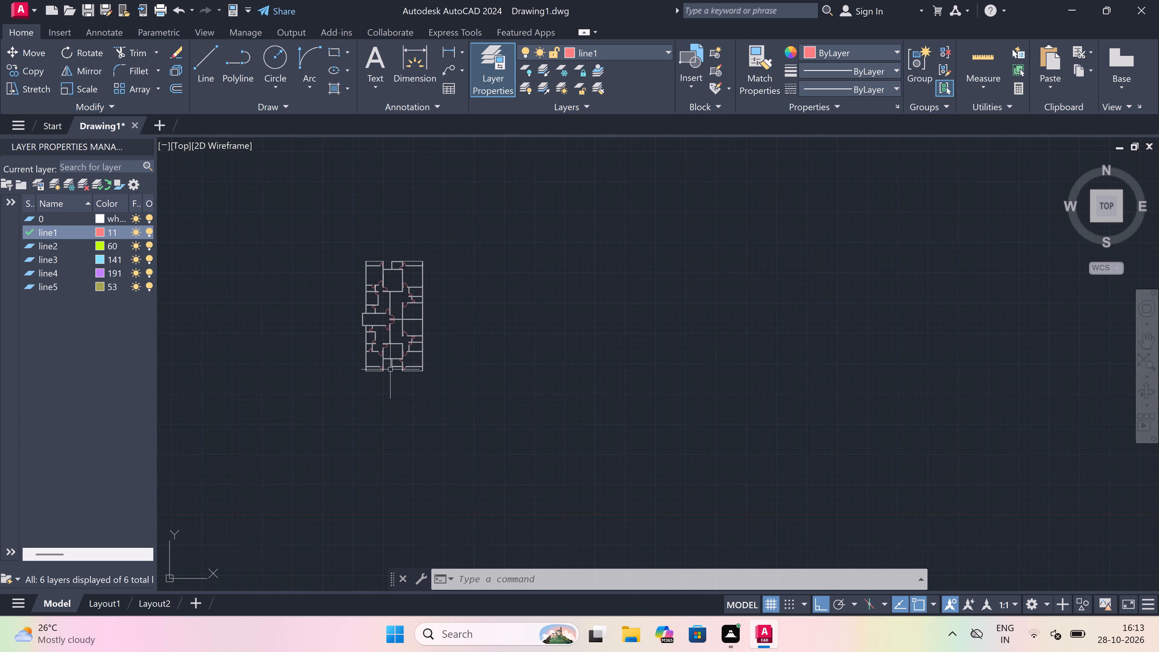
{"action": "scroll", "coordinate": [369, 241], "scroll_direction": "up", "scroll_amount": 3}
{"action": "scroll", "coordinate": [480, 315], "scroll_direction": "down", "scroll_amount": 3}
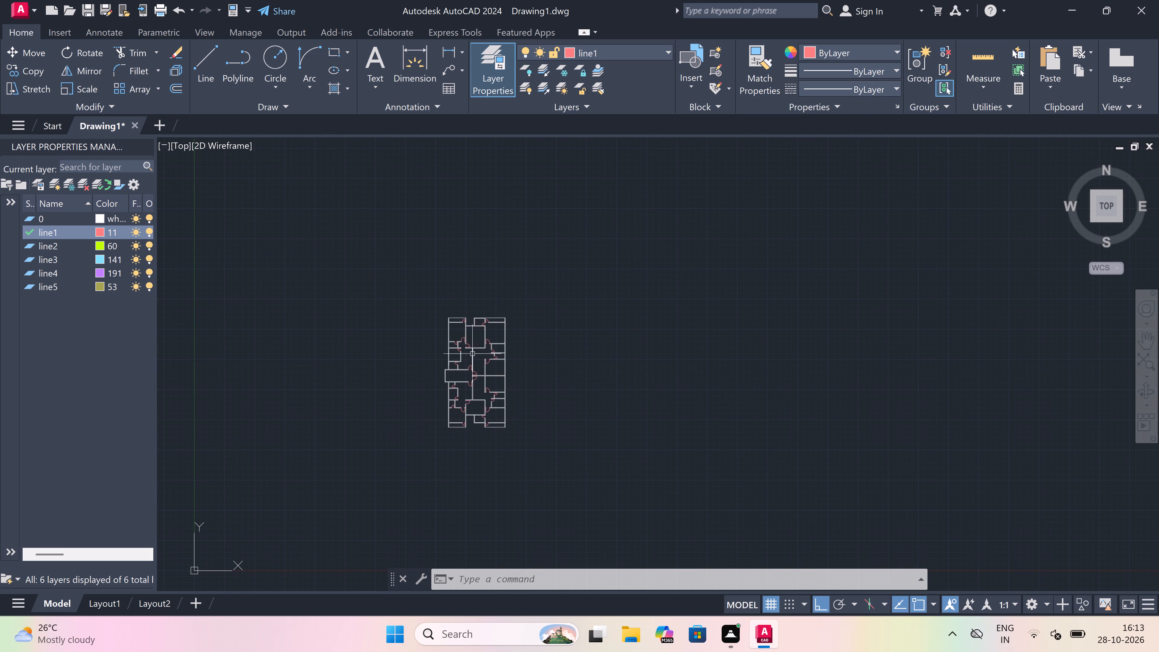
{"action": "scroll", "coordinate": [465, 366], "scroll_direction": "up", "scroll_amount": 4}
{"action": "scroll", "coordinate": [452, 335], "scroll_direction": "down", "scroll_amount": 2}
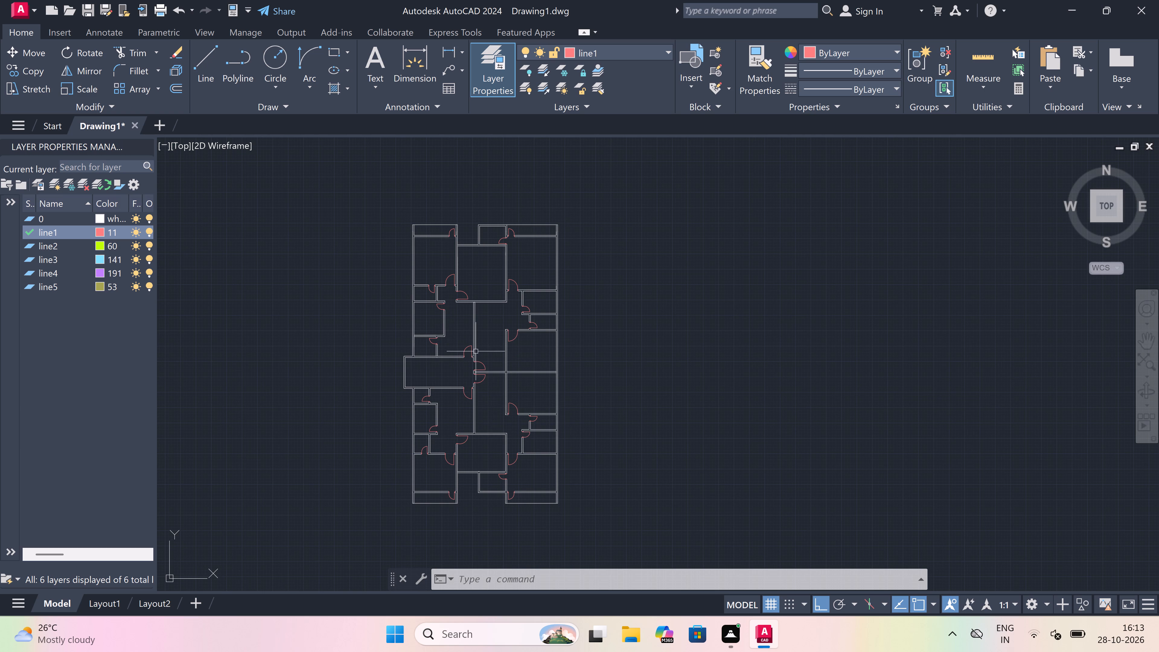
{"action": "scroll", "coordinate": [403, 386], "scroll_direction": "up", "scroll_amount": 1}
{"action": "scroll", "coordinate": [444, 362], "scroll_direction": "up", "scroll_amount": 2}
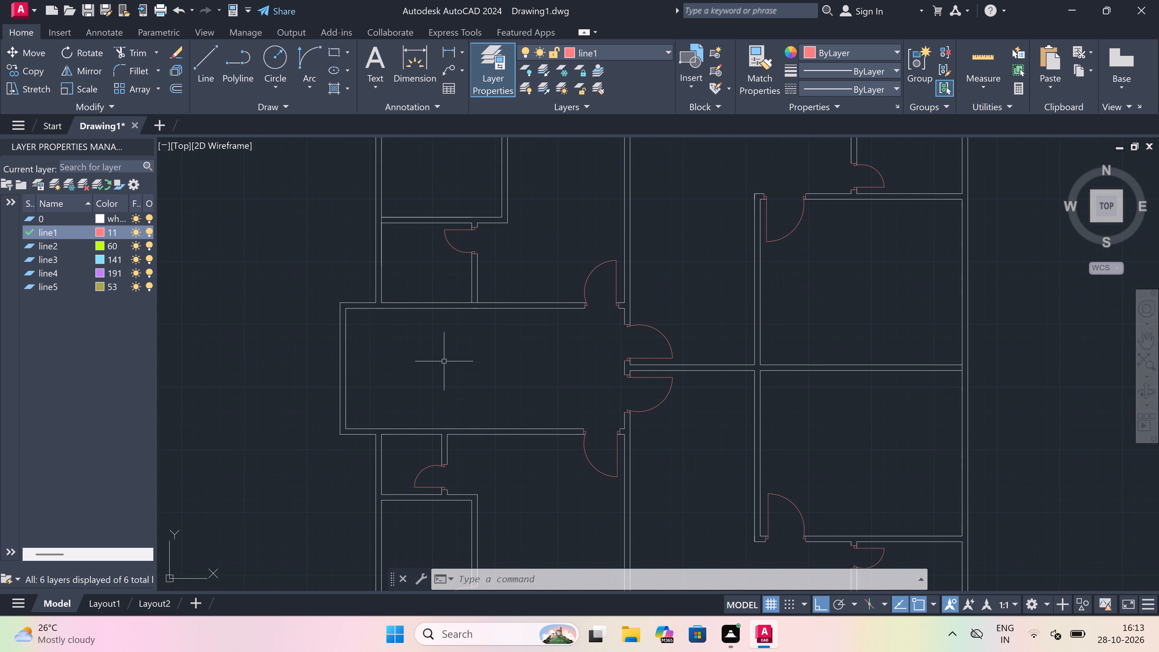
Make line2 the current layer.
{"action": "type", "text": "l"}
{"action": "key", "text": "space"}
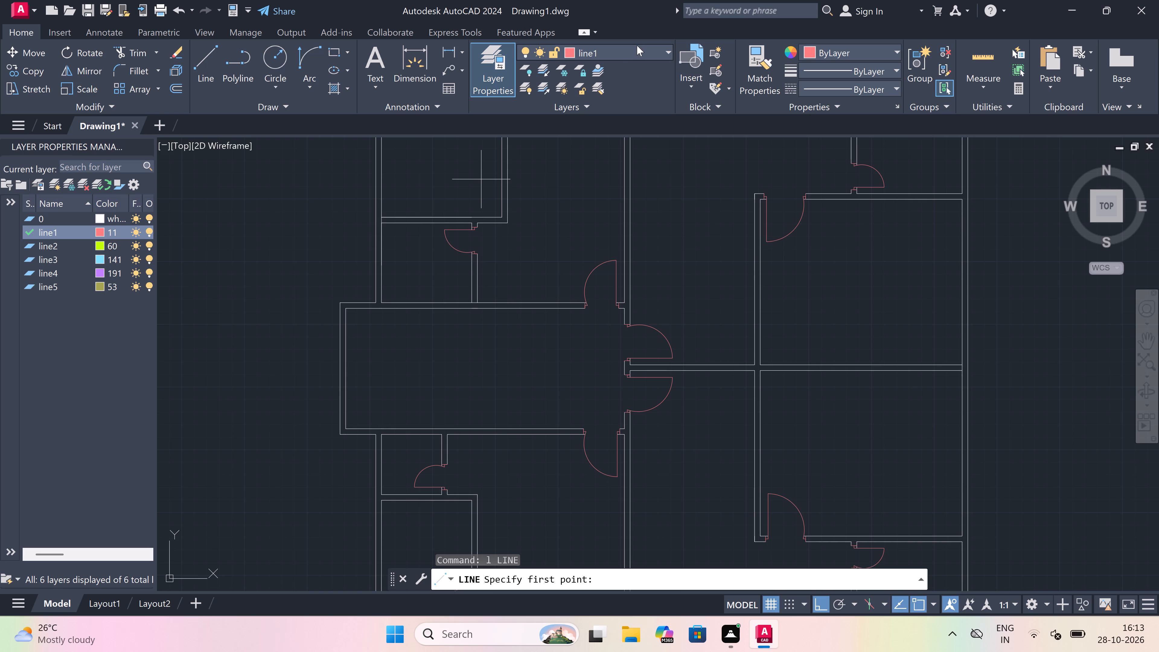
{"action": "left_click", "coordinate": [627, 53]}
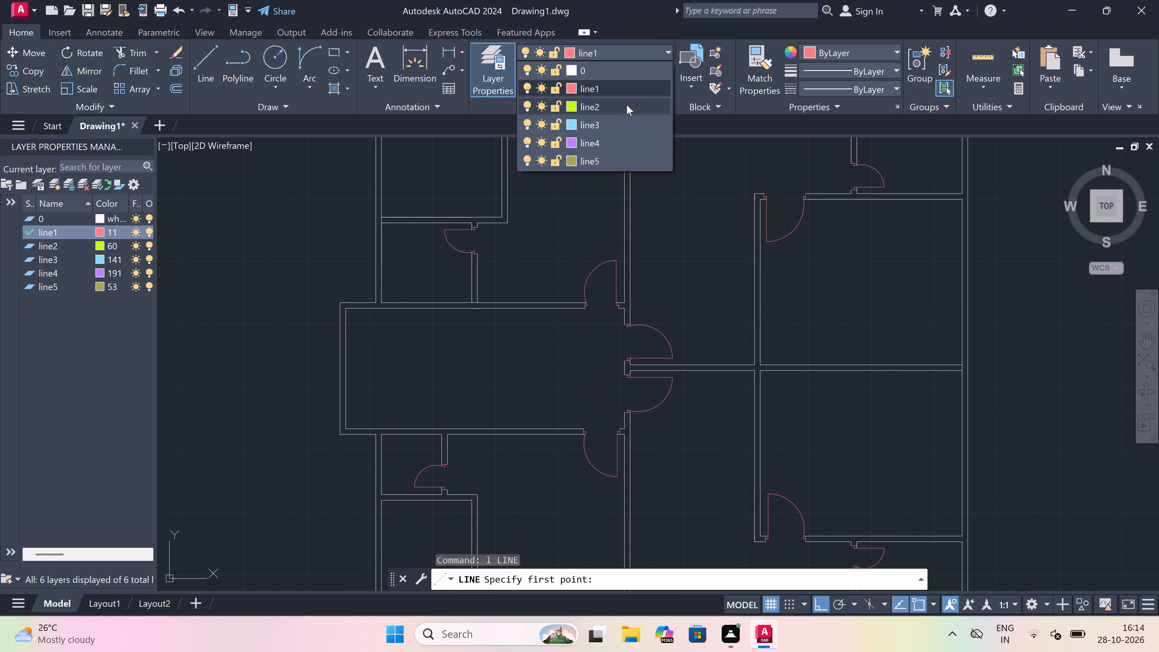
{"action": "left_click", "coordinate": [626, 109]}
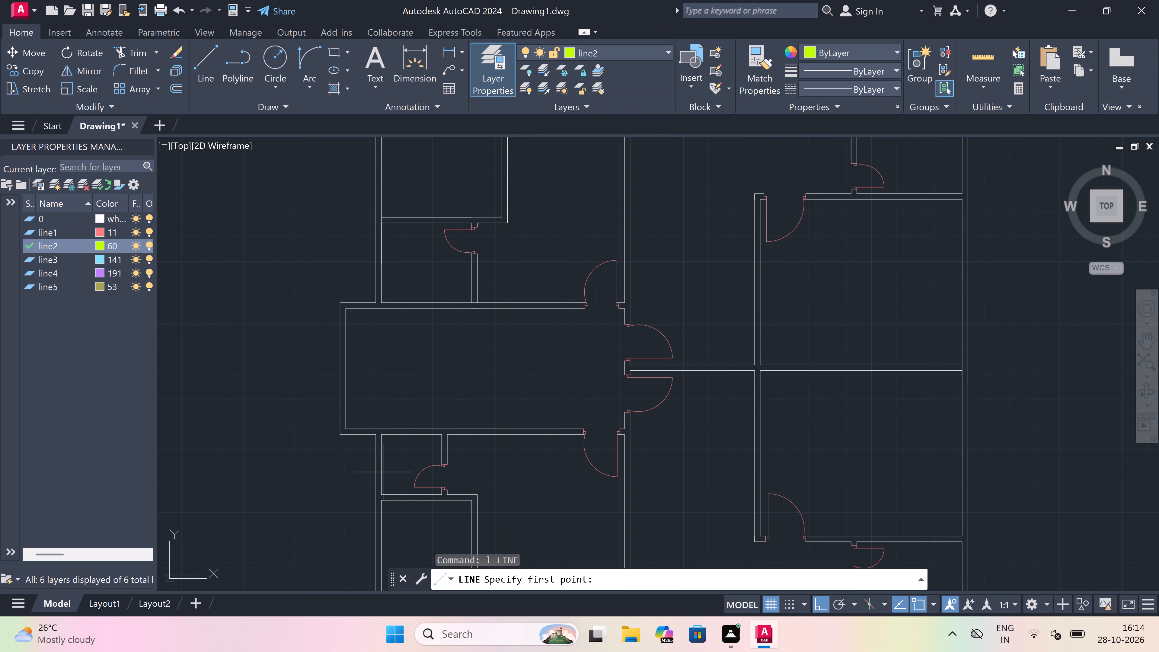
Draw a north-south line between the inner walls of the central west room, with a line about 9' long eastward from its midpoint.
{"action": "scroll", "coordinate": [395, 414], "scroll_direction": "up", "scroll_amount": 1}
{"action": "scroll", "coordinate": [431, 378], "scroll_direction": "up", "scroll_amount": 1}
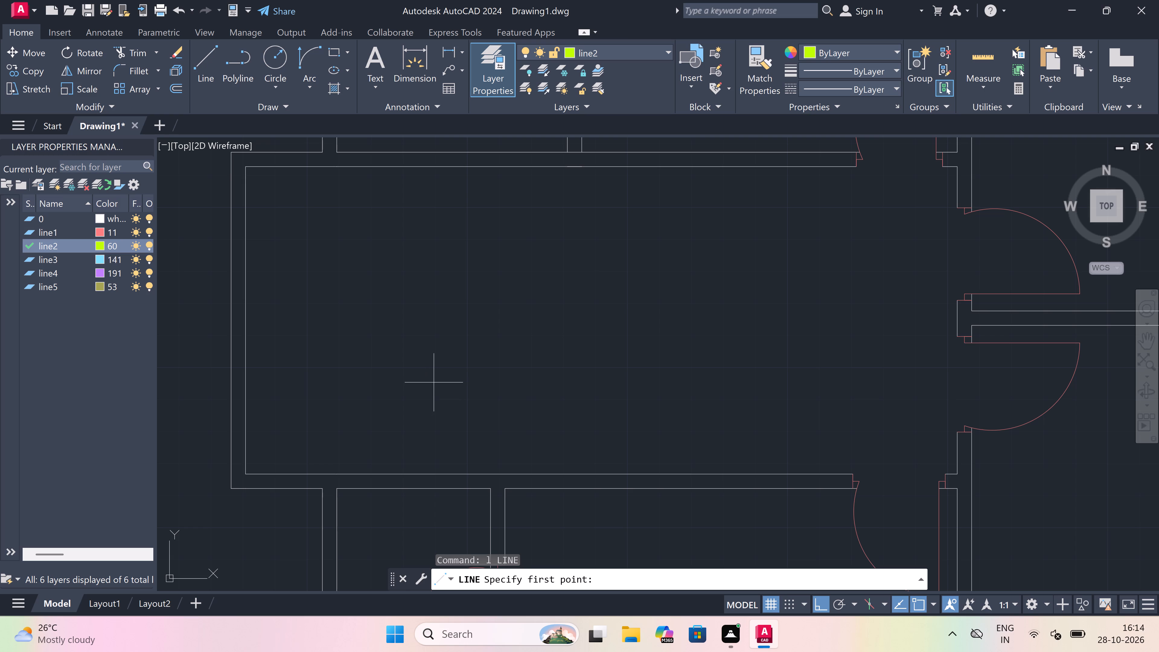
{"action": "key", "text": "l"}
{"action": "key", "text": "space"}
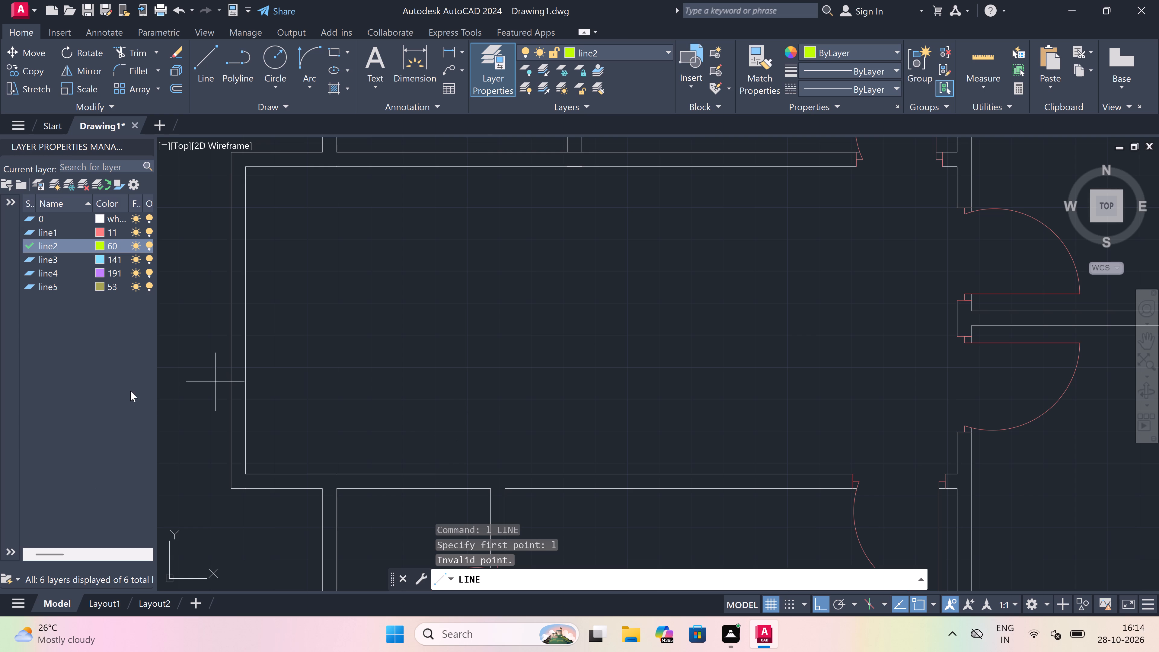
{"action": "scroll", "coordinate": [396, 331], "scroll_direction": "down", "scroll_amount": 2}
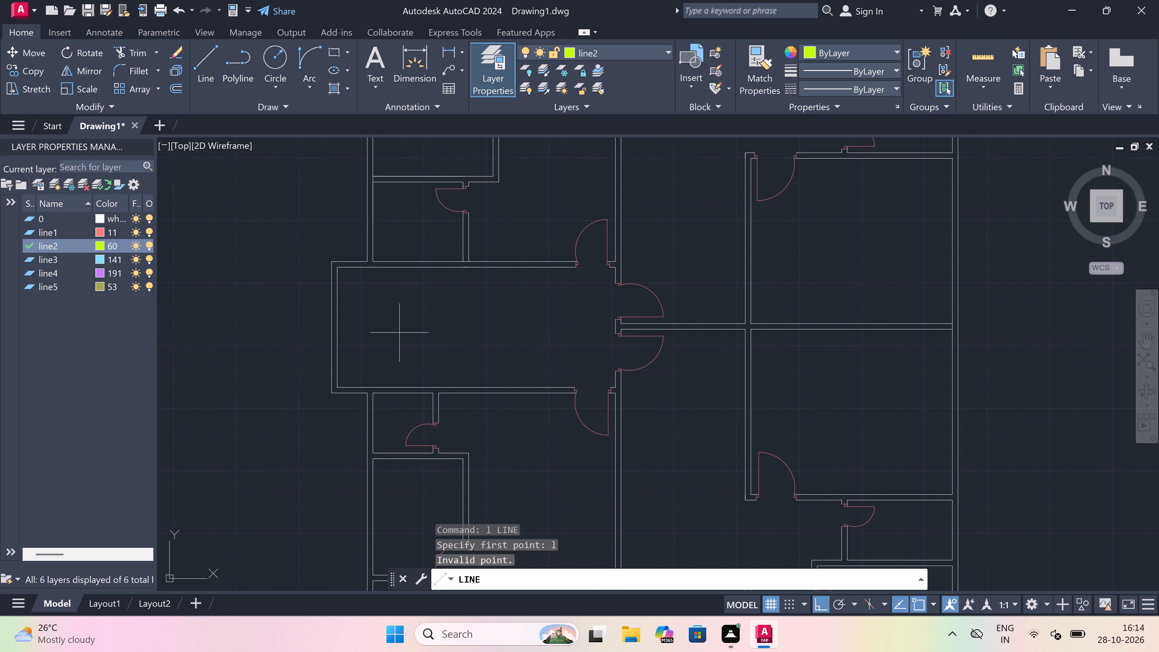
{"action": "scroll", "coordinate": [400, 333], "scroll_direction": "down", "scroll_amount": 1}
{"action": "scroll", "coordinate": [390, 304], "scroll_direction": "up", "scroll_amount": 1}
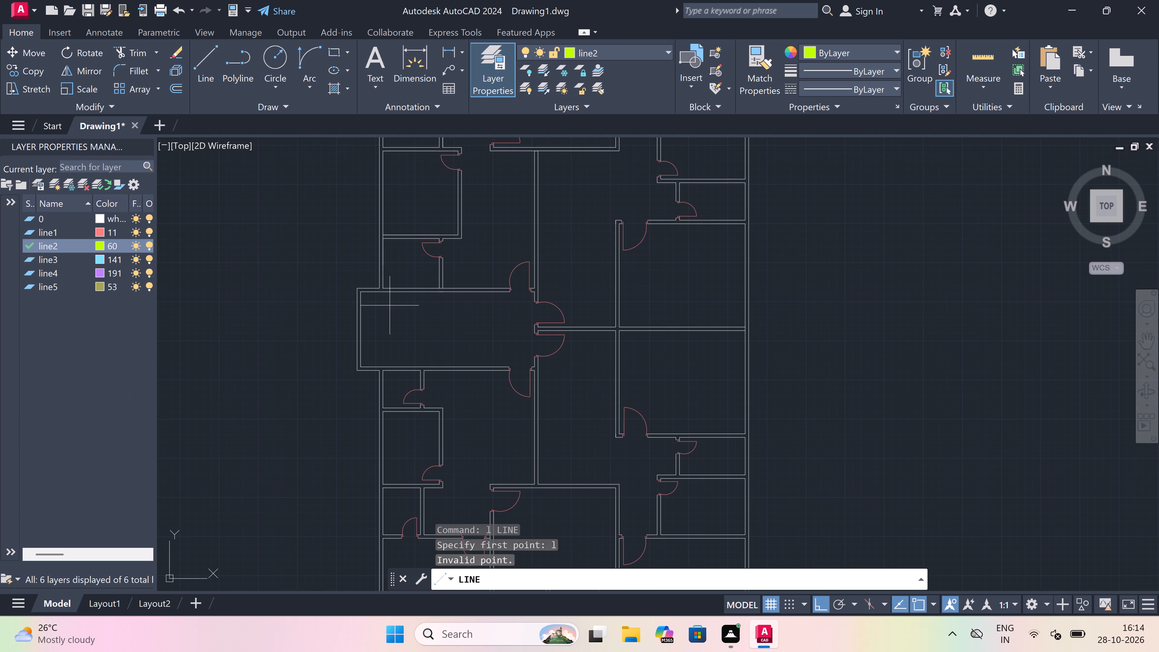
{"action": "scroll", "coordinate": [390, 304], "scroll_direction": "up", "scroll_amount": 1}
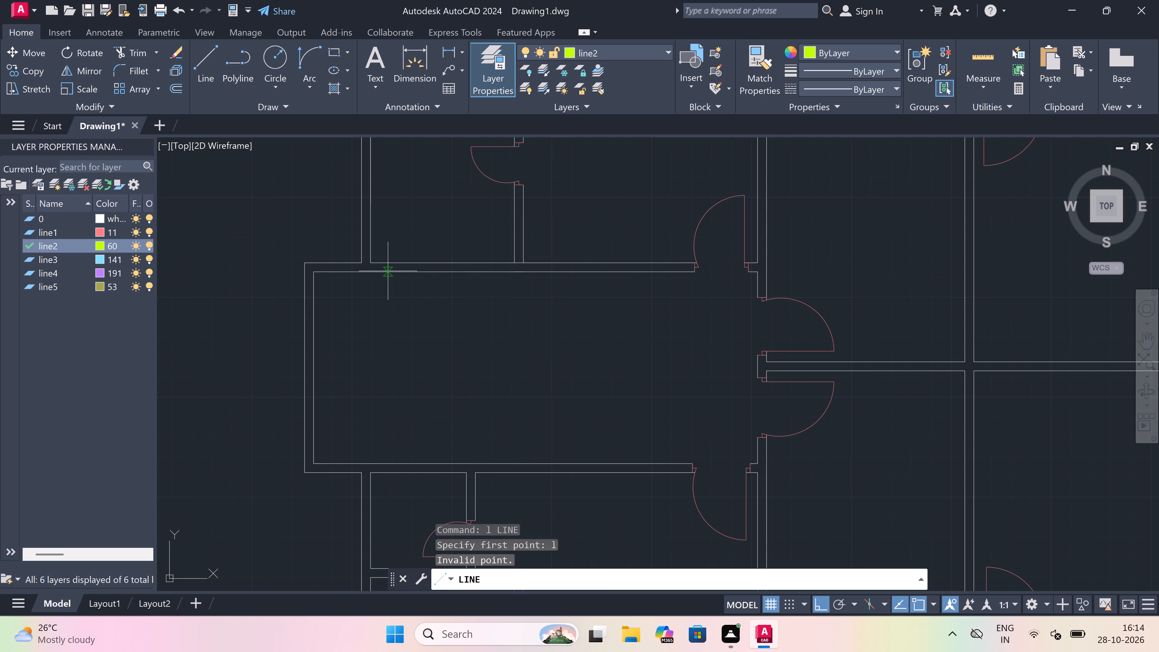
{"action": "left_click", "coordinate": [387, 271]}
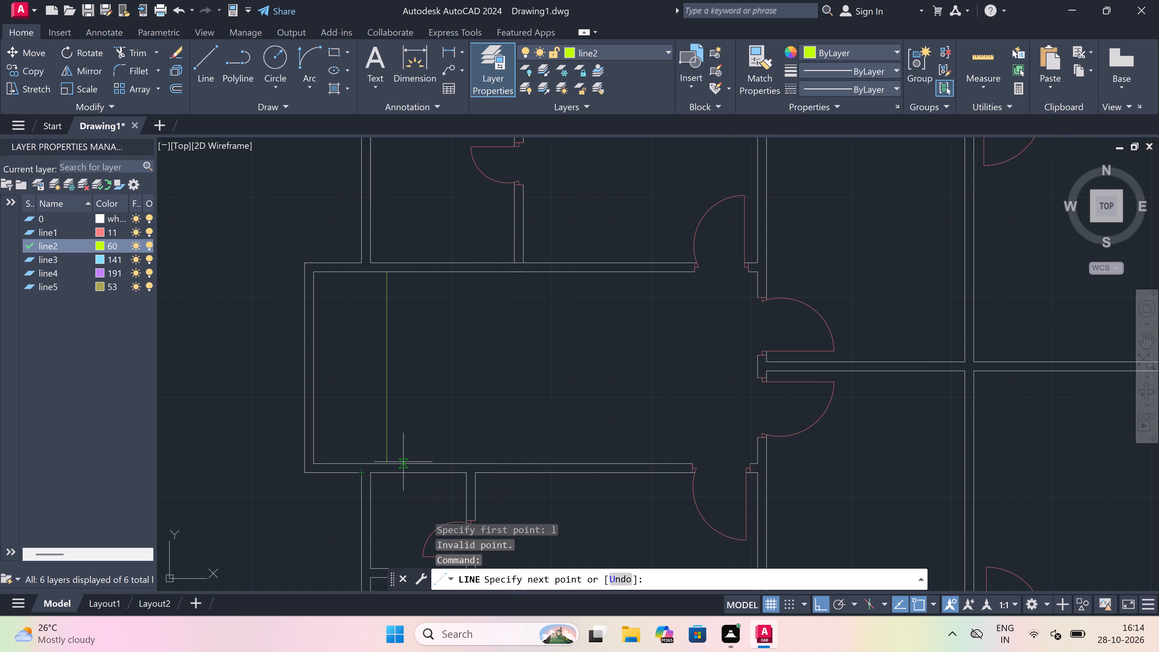
{"action": "left_click_drag", "start_coordinate": [385, 465], "coordinate": [385, 453]}
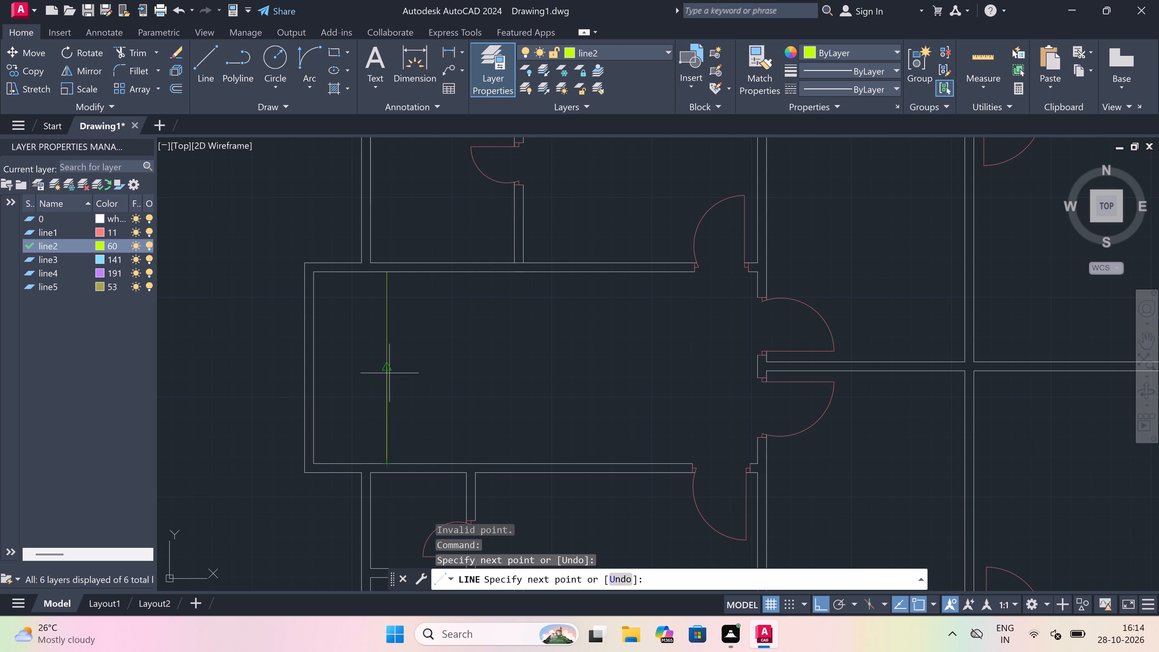
{"action": "left_click_drag", "start_coordinate": [388, 372], "coordinate": [400, 371]}
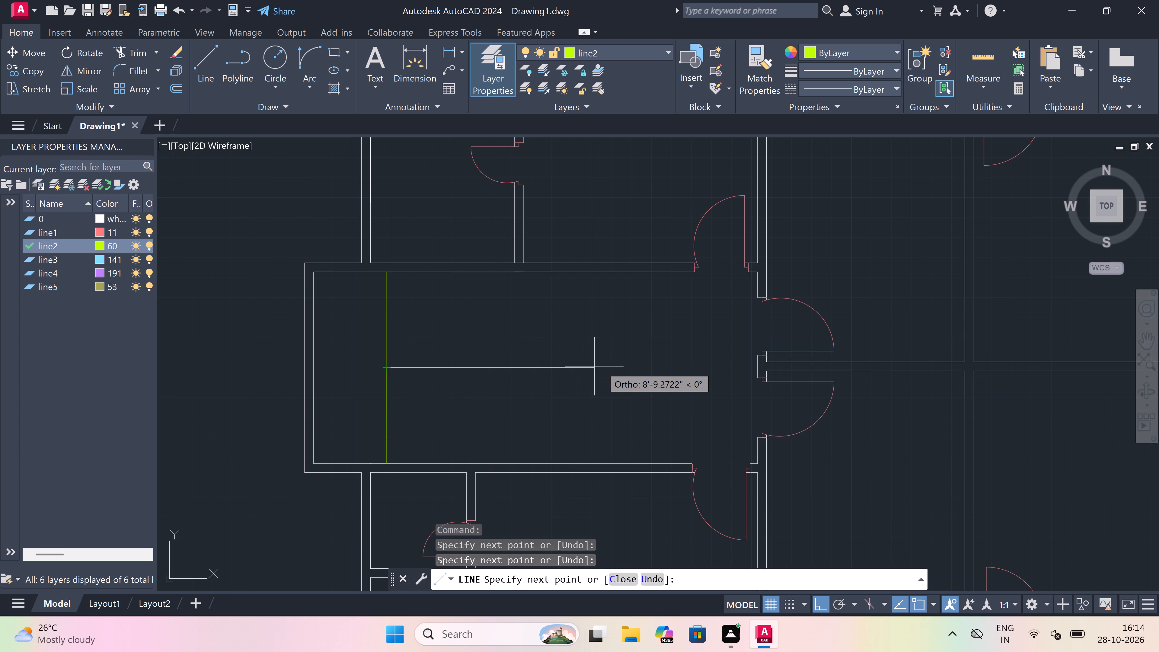
{"action": "left_click", "coordinate": [602, 366]}
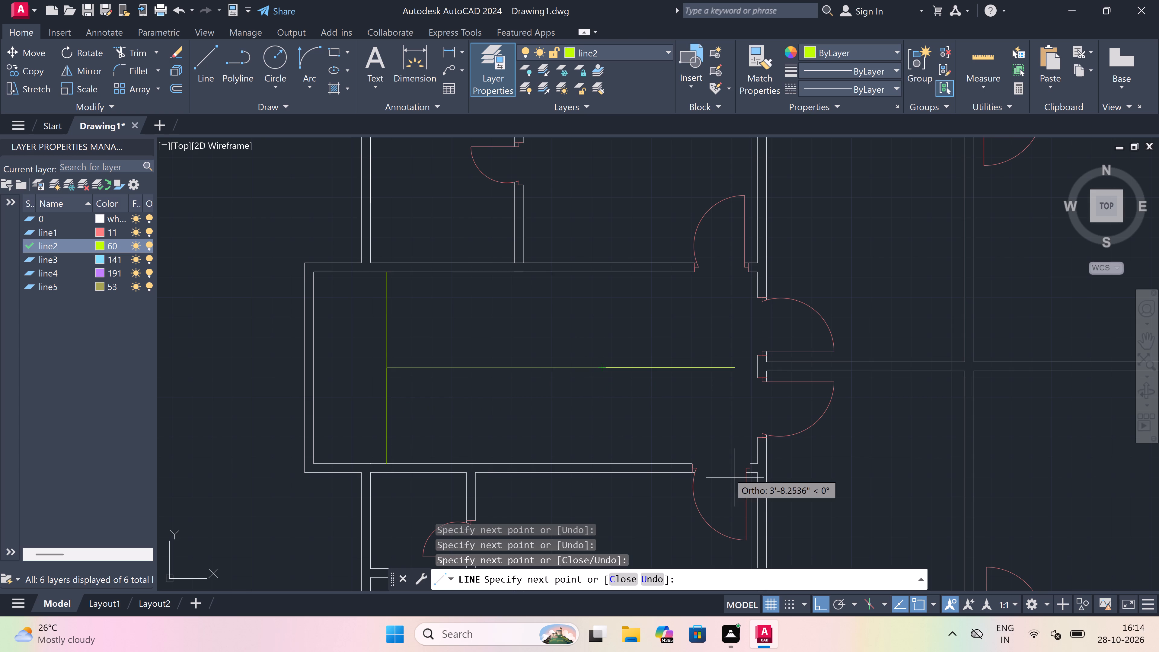
{"action": "key", "text": "Escape"}
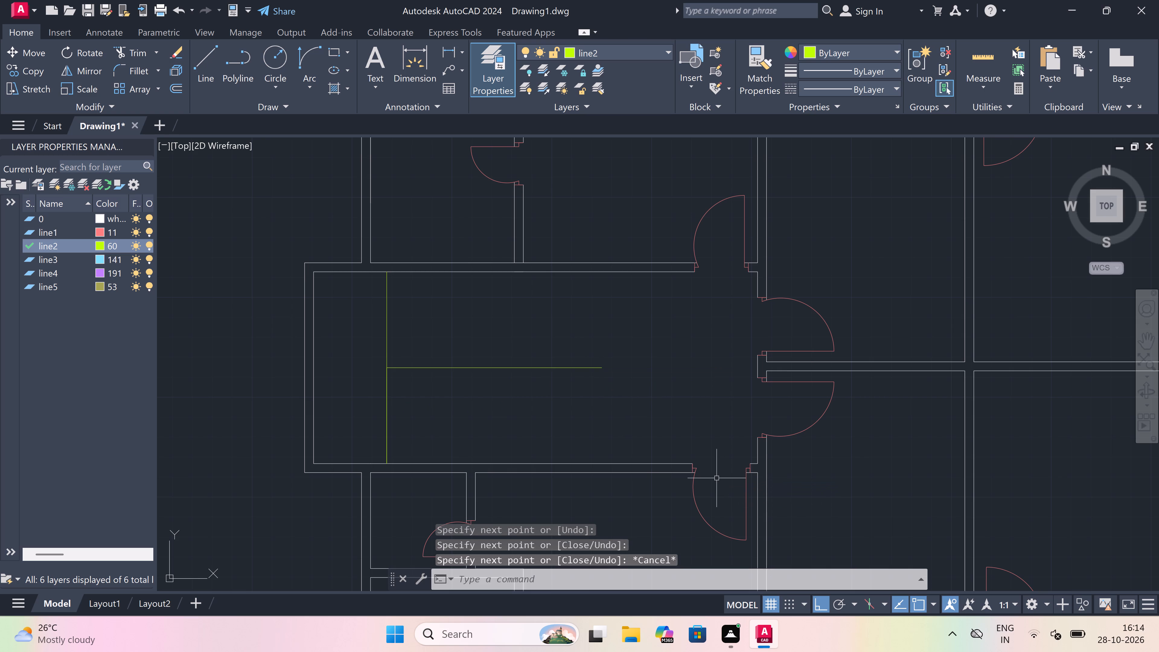
Offset the north-south line eastward repeatedly at 8" spacing to make 15 copies as stair treads.
{"action": "type", "text": "o"}
{"action": "key", "text": "space"}
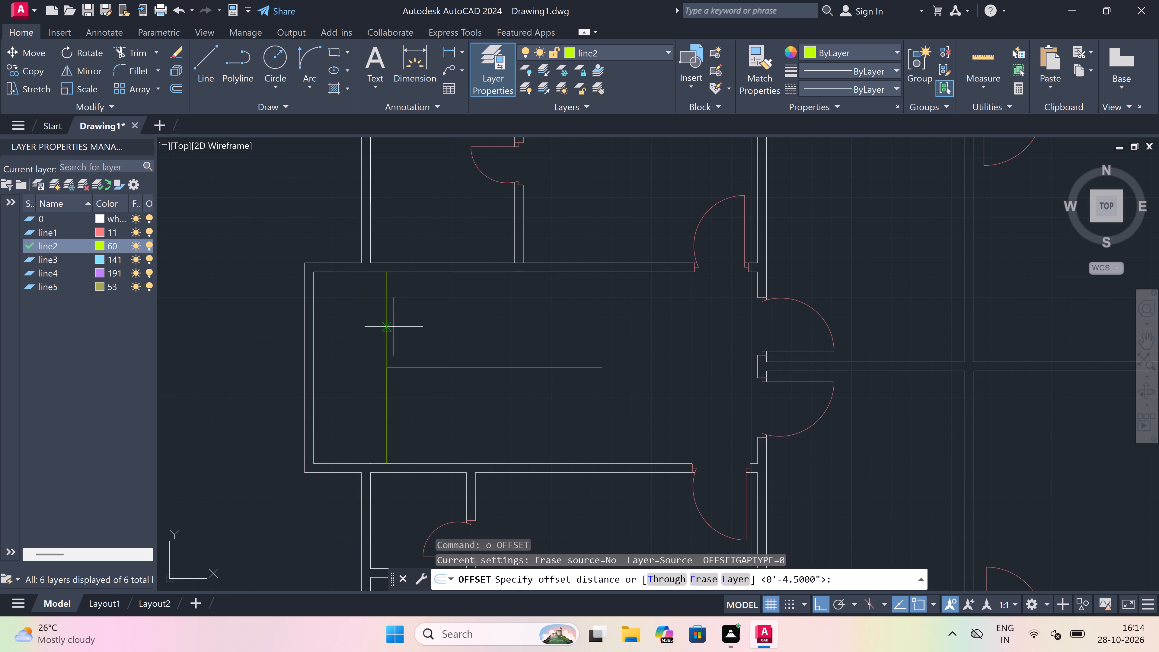
{"action": "left_click_drag", "start_coordinate": [389, 327], "coordinate": [436, 337]}
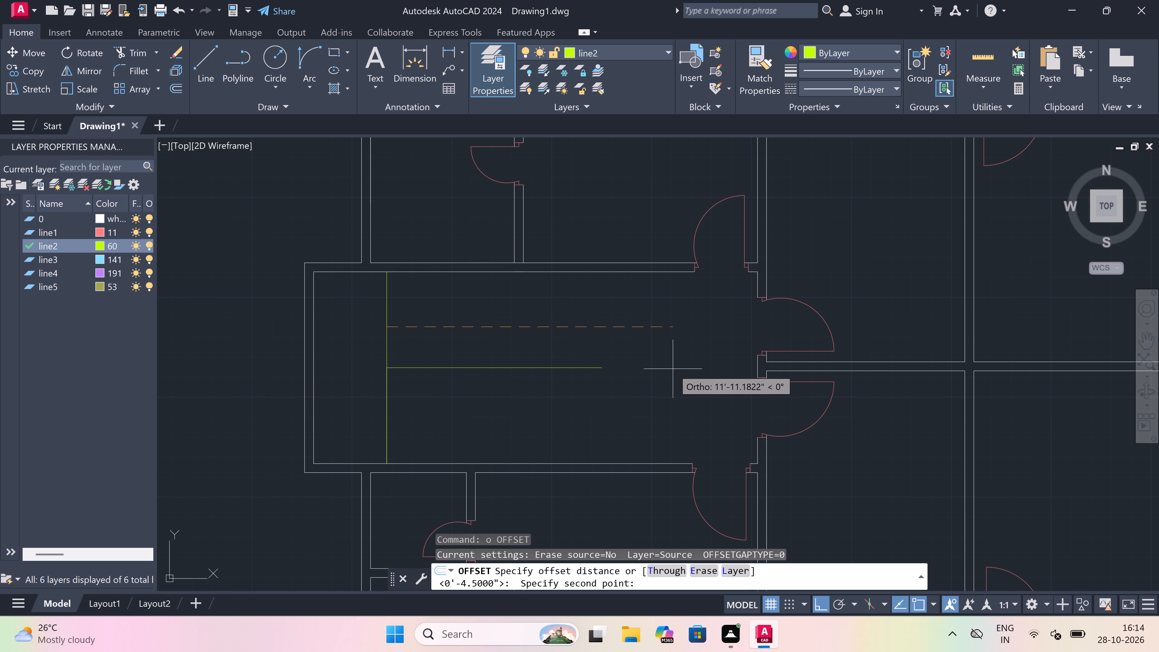
{"action": "key", "text": "8"}
{"action": "key", "text": "shift+quotedbl"}
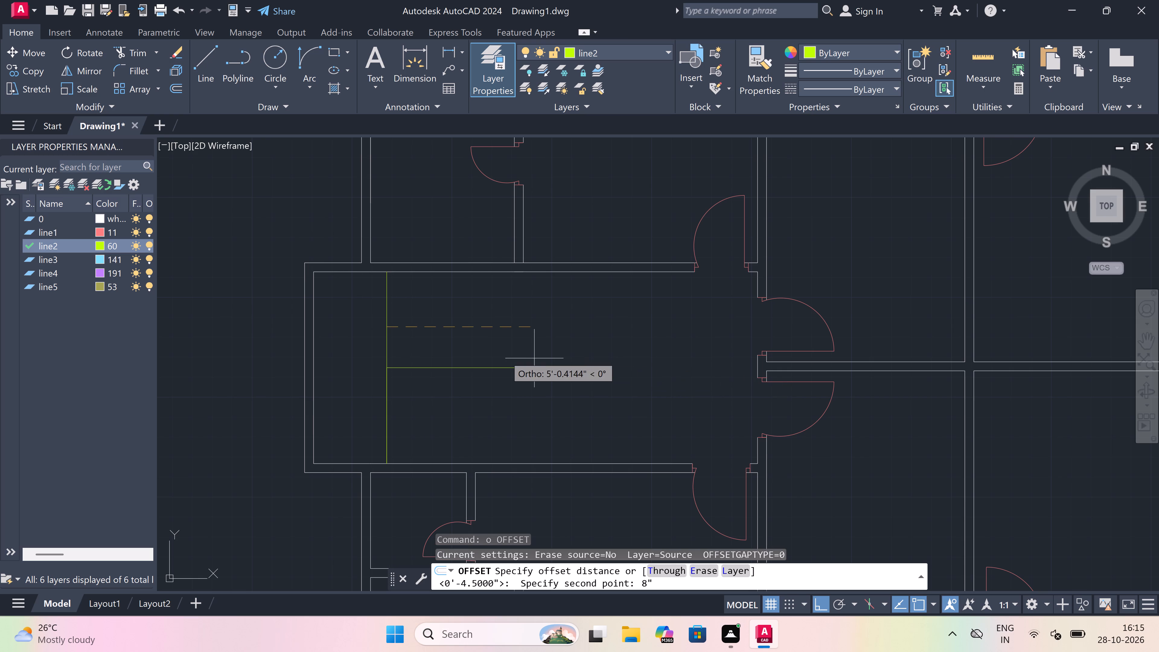
{"action": "key", "text": "space"}
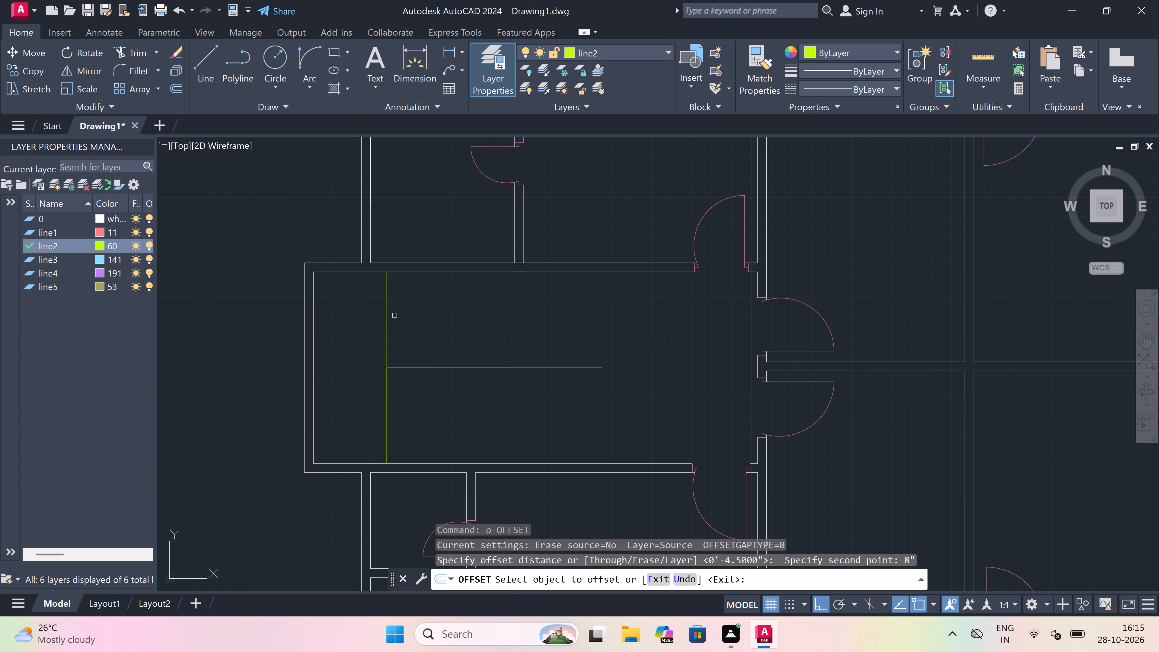
{"action": "left_click_drag", "start_coordinate": [387, 313], "coordinate": [430, 313]}
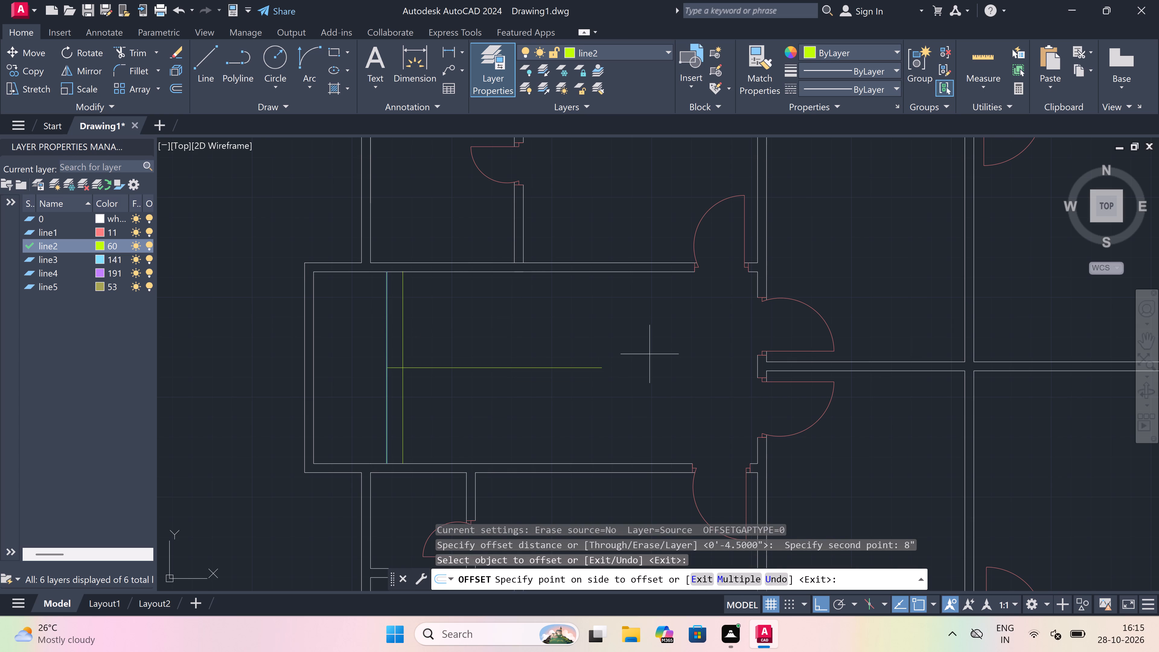
{"action": "left_click", "coordinate": [744, 578]}
{"action": "triple_click", "coordinate": [612, 326]}
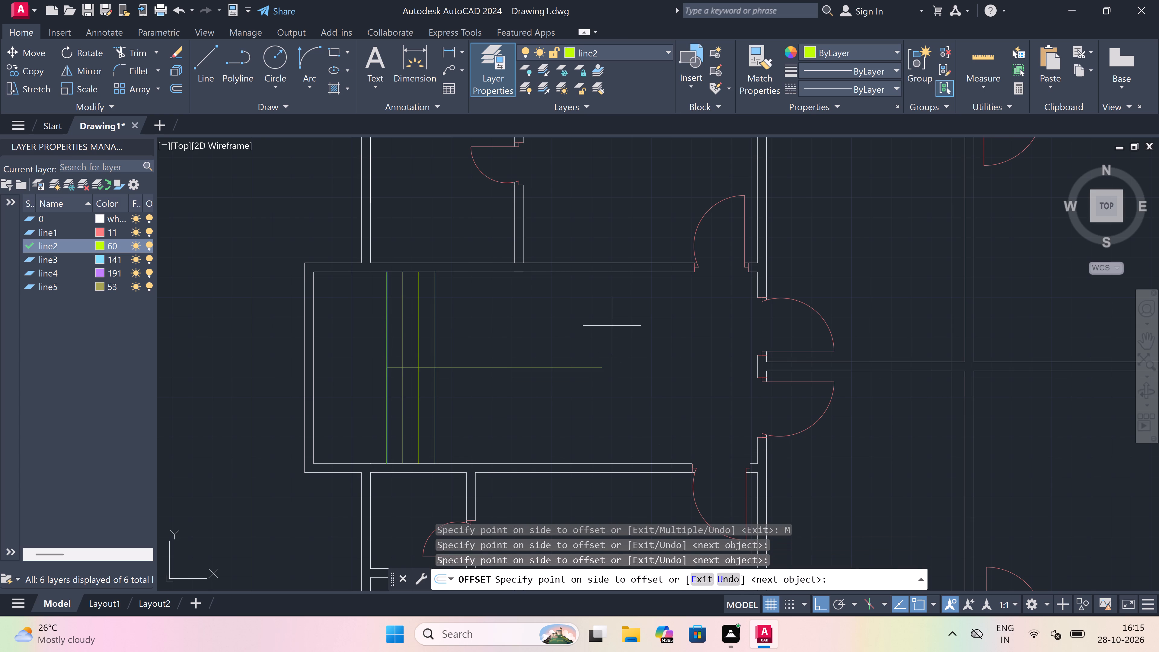
{"action": "triple_click", "coordinate": [612, 325]}
{"action": "triple_click", "coordinate": [612, 324]}
{"action": "double_click", "coordinate": [612, 324]}
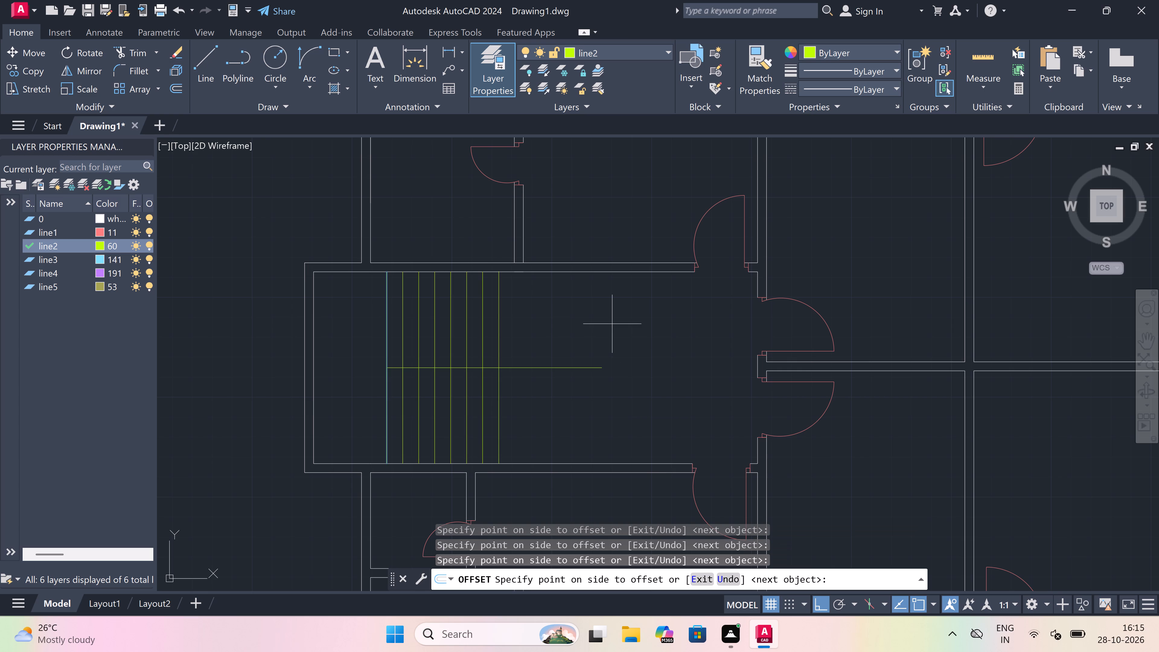
{"action": "triple_click", "coordinate": [612, 324]}
{"action": "left_click", "coordinate": [612, 324]}
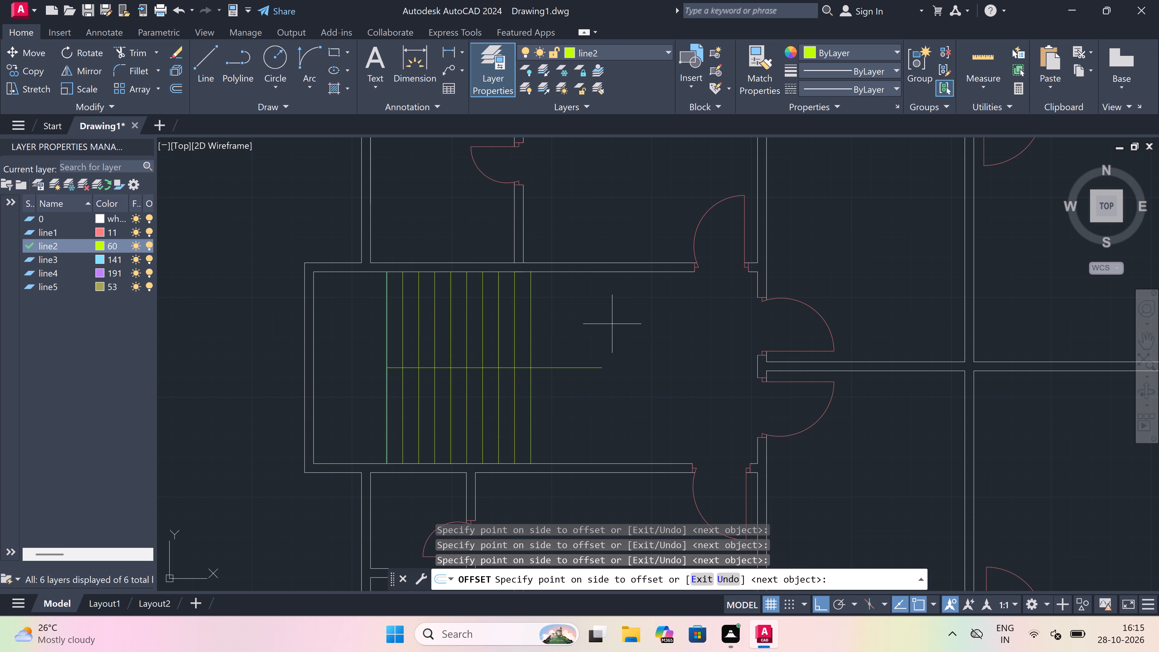
{"action": "triple_click", "coordinate": [612, 324]}
{"action": "triple_click", "coordinate": [612, 324]}
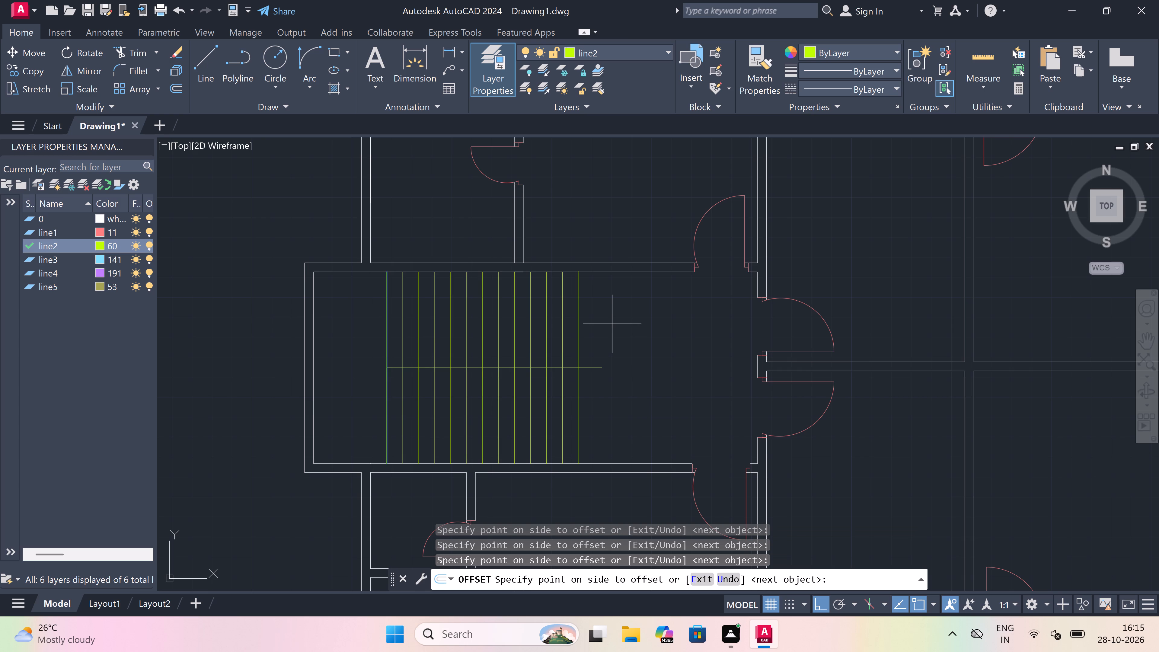
{"action": "triple_click", "coordinate": [612, 324]}
{"action": "double_click", "coordinate": [614, 324]}
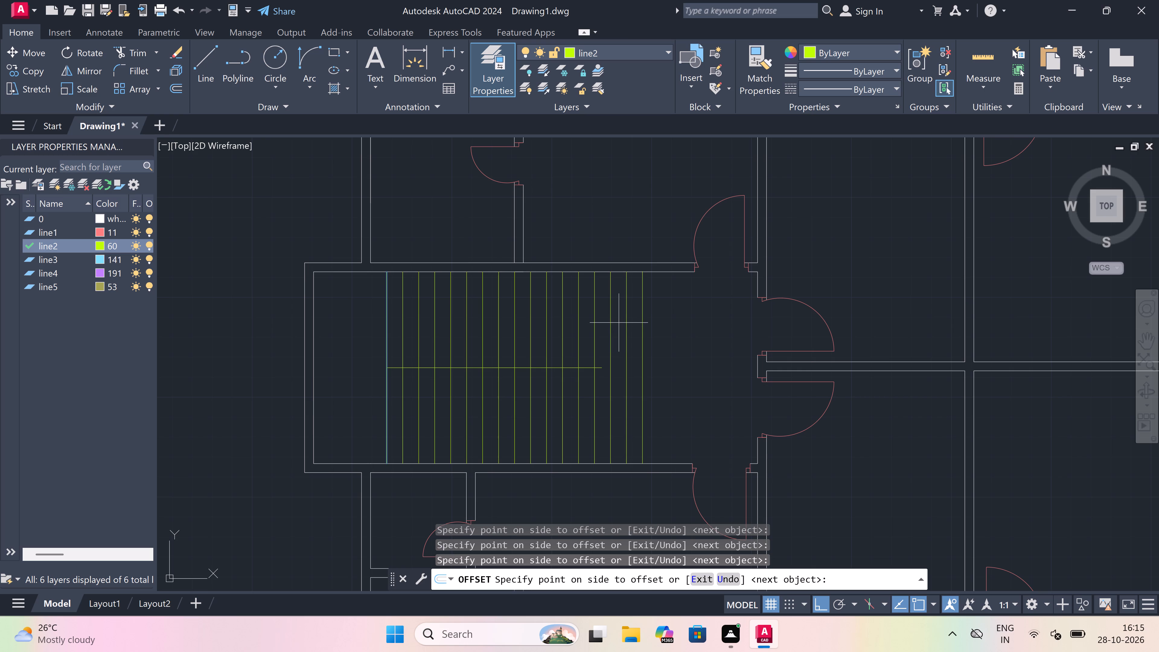
{"action": "key", "text": "Escape"}
Extend the stair's horizontal centre line east to the last tread line.
{"action": "scroll", "coordinate": [599, 370], "scroll_direction": "up", "scroll_amount": 1}
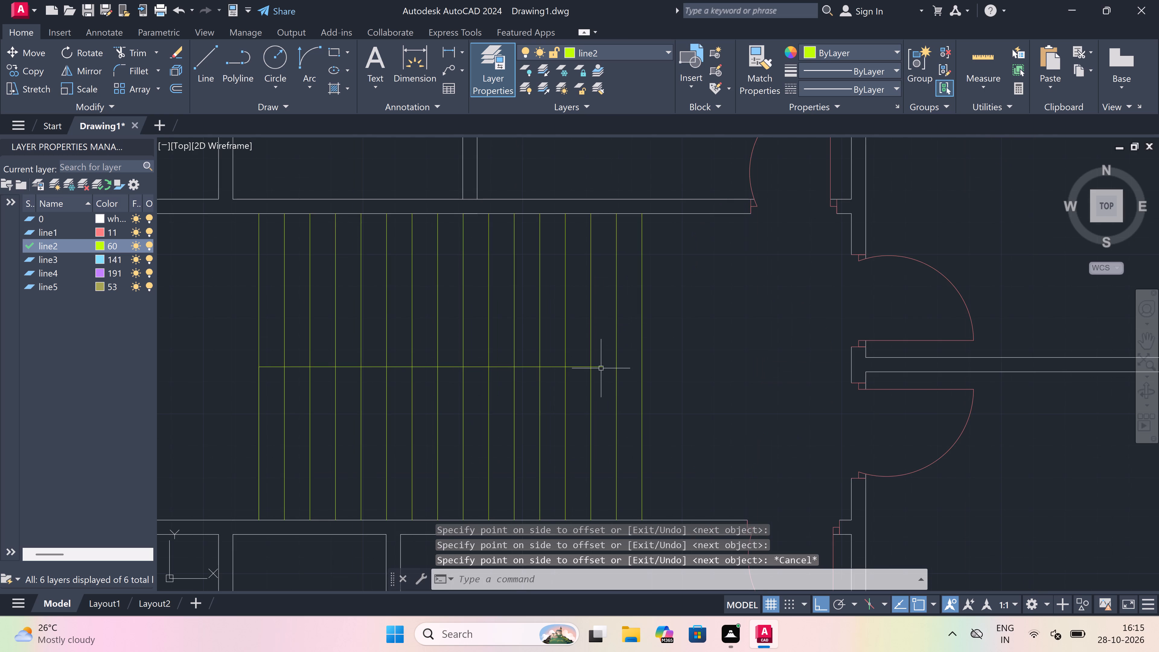
{"action": "key", "text": "e"}
{"action": "type", "text": "x"}
{"action": "key", "text": "space"}
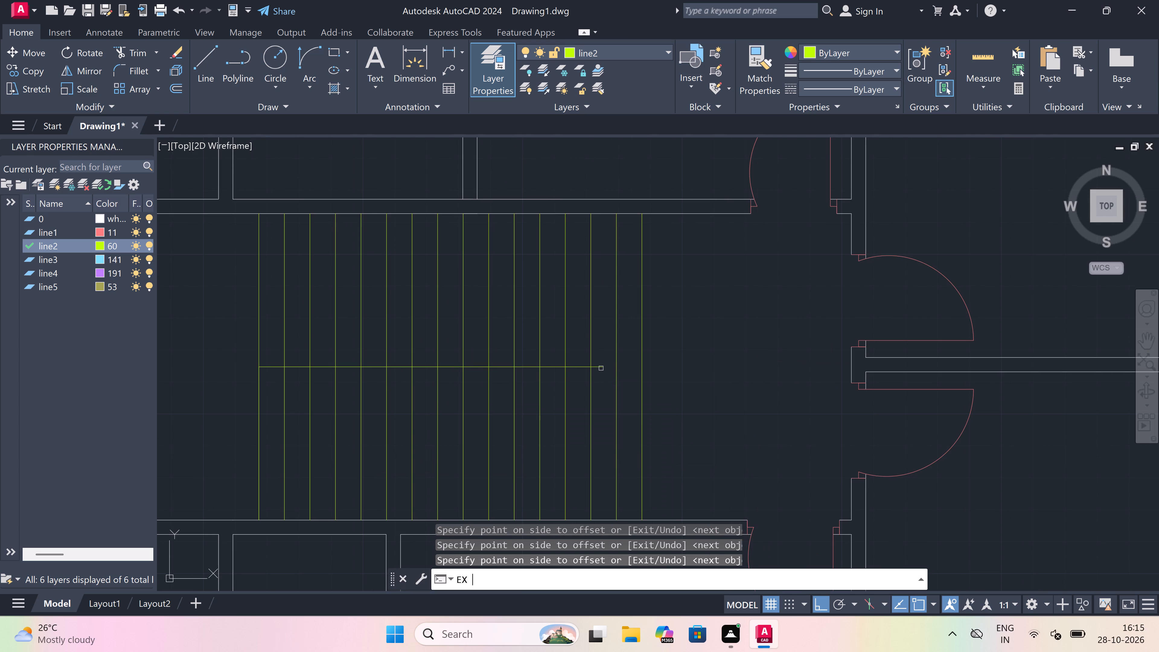
{"action": "left_click", "coordinate": [603, 367]}
{"action": "left_click", "coordinate": [603, 367]}
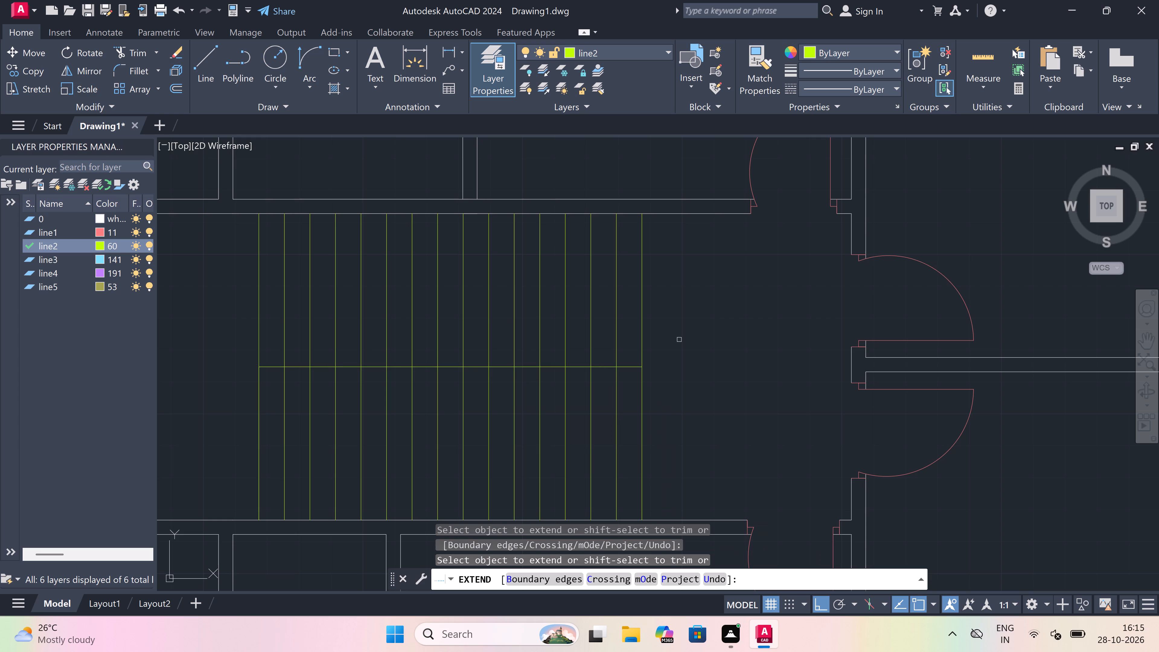
Draw a U-shaped stair direction line from east of the southern flight, west past the treads, north, and back east to the seventh tread line.
{"action": "key", "text": "Escape"}
{"action": "scroll", "coordinate": [679, 340], "scroll_direction": "down", "scroll_amount": 1}
{"action": "key", "text": "l"}
{"action": "key", "text": "space"}
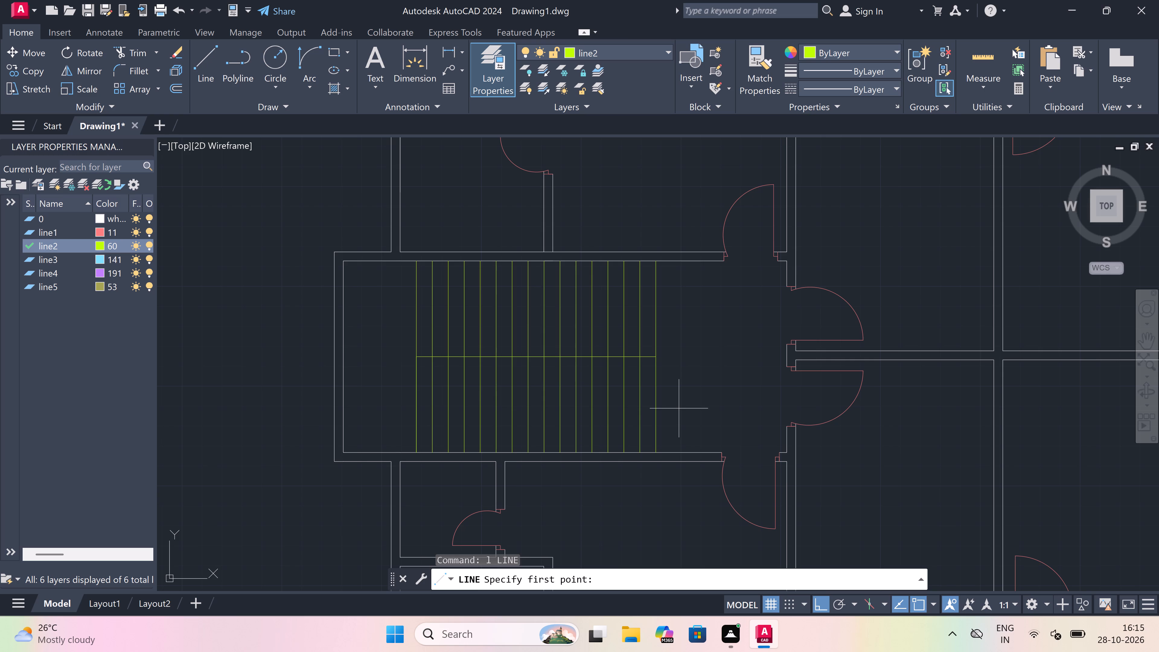
{"action": "left_click", "coordinate": [682, 407]}
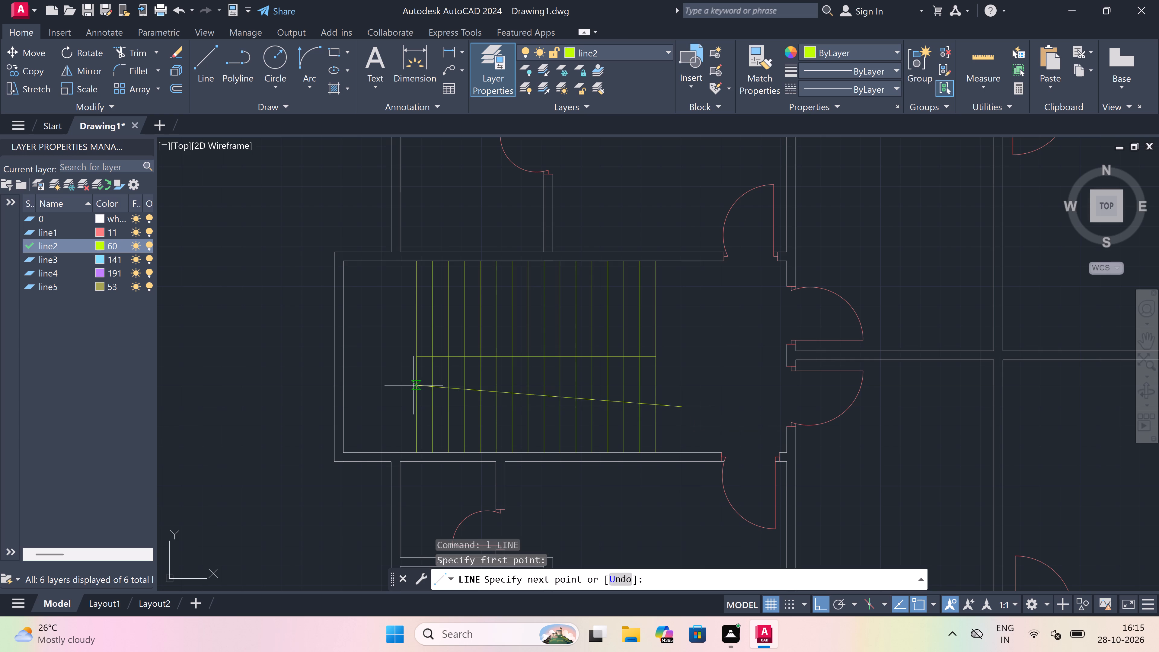
{"action": "left_click_drag", "start_coordinate": [375, 402], "coordinate": [393, 381]}
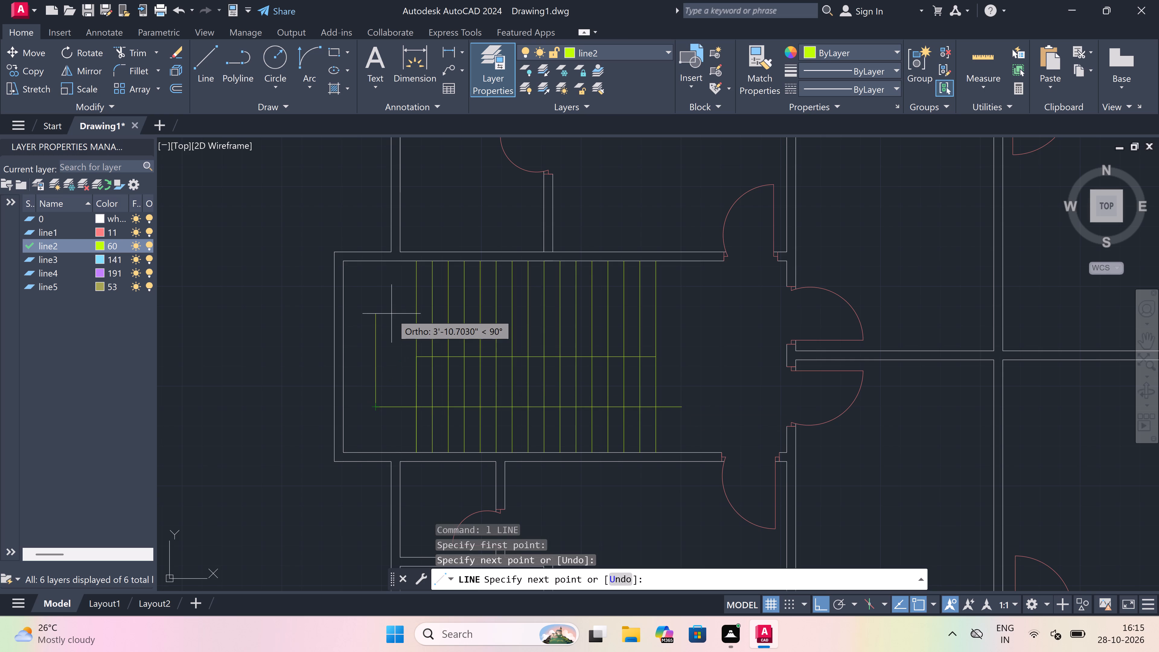
{"action": "left_click_drag", "start_coordinate": [387, 307], "coordinate": [409, 307]}
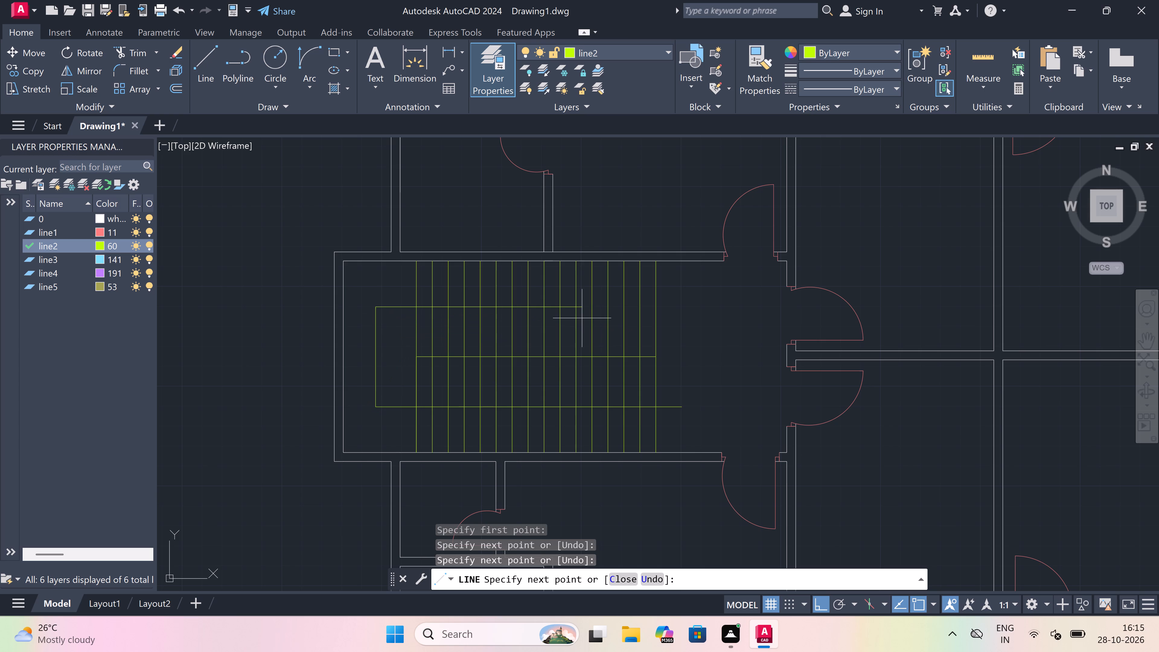
{"action": "left_click", "coordinate": [509, 304]}
Draw a closed triangular arrowhead at the direction line's east end, with its base on the sixth tread line and its tip on the seventh.
{"action": "scroll", "coordinate": [509, 304], "scroll_direction": "up", "scroll_amount": 2}
{"action": "scroll", "coordinate": [479, 292], "scroll_direction": "up", "scroll_amount": 1}
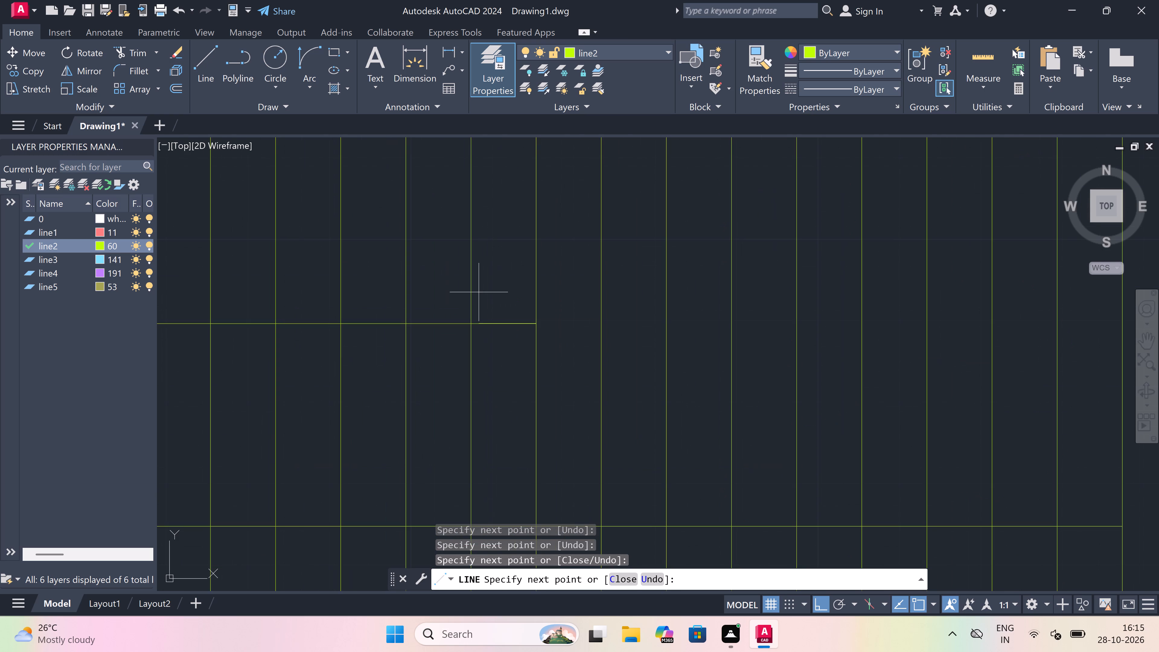
{"action": "left_click", "coordinate": [471, 291]}
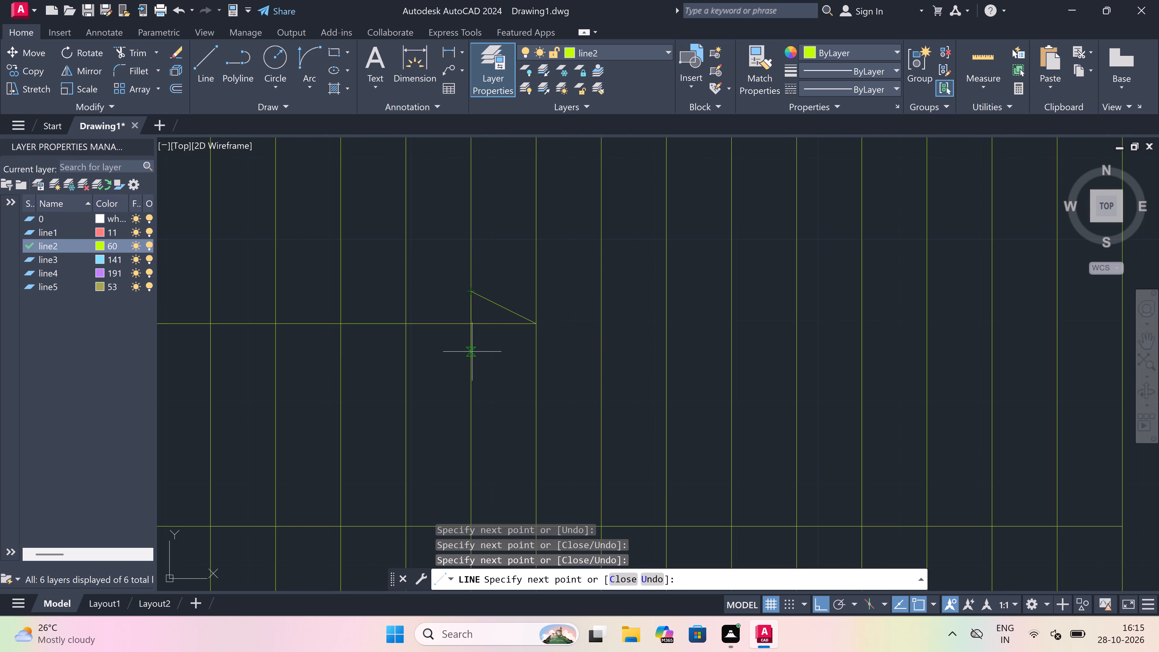
{"action": "left_click_drag", "start_coordinate": [472, 354], "coordinate": [491, 350]}
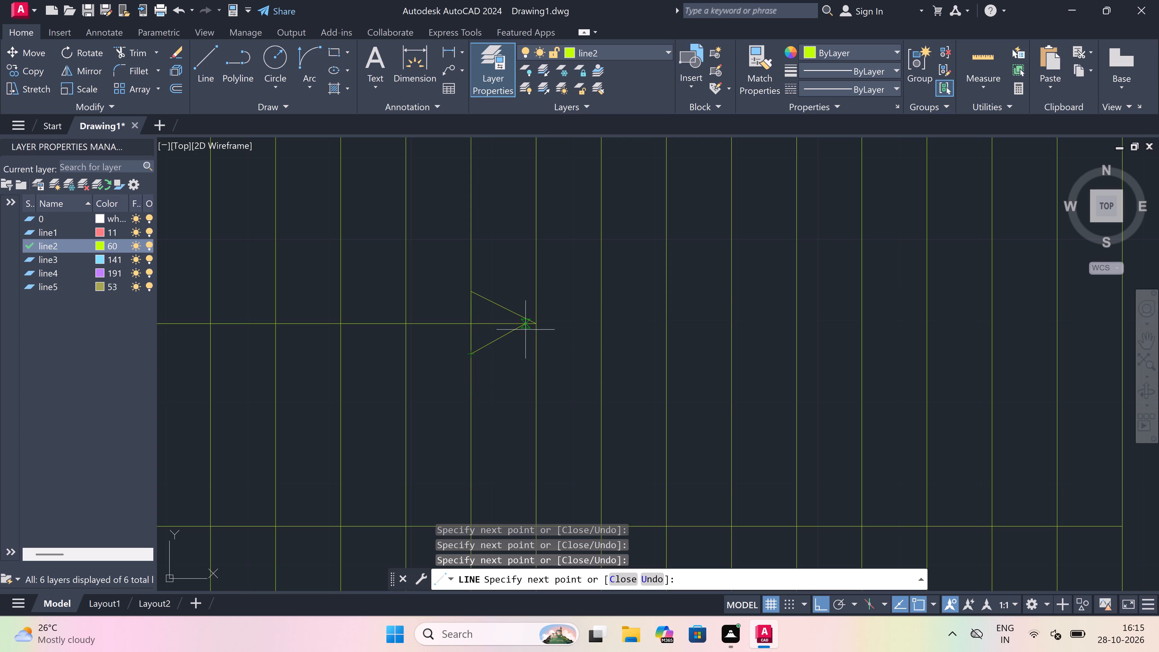
{"action": "left_click", "coordinate": [531, 325]}
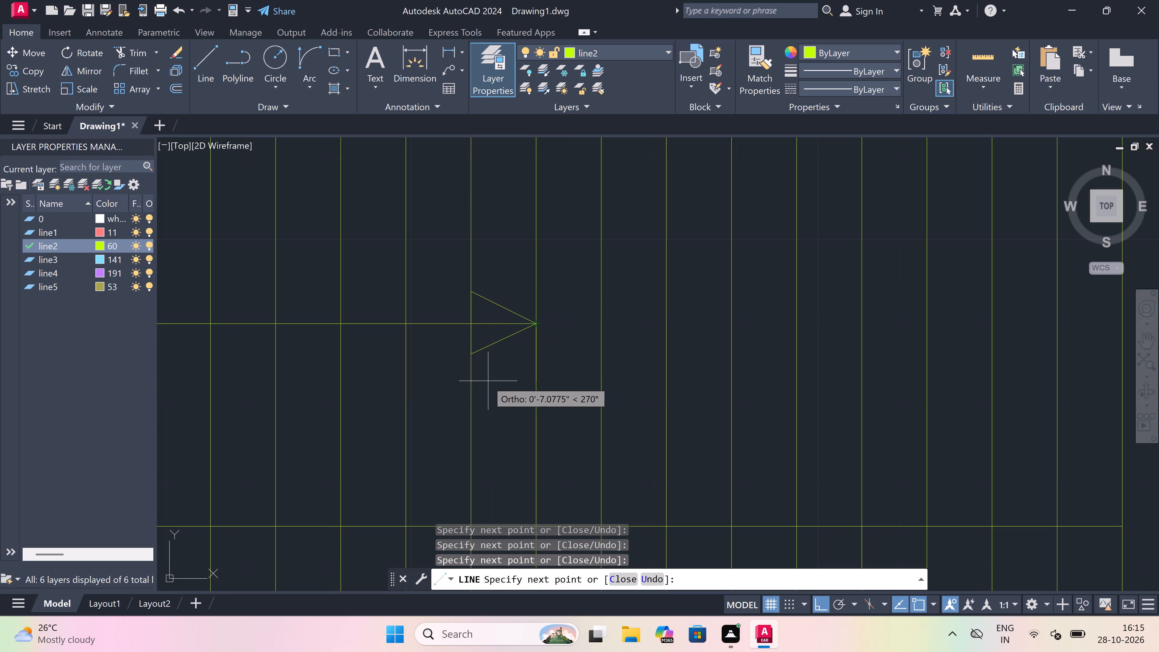
{"action": "key", "text": "Escape"}
Trim away the part of the direction line that runs inside the arrowhead.
{"action": "type", "text": "tr"}
{"action": "key", "text": "space"}
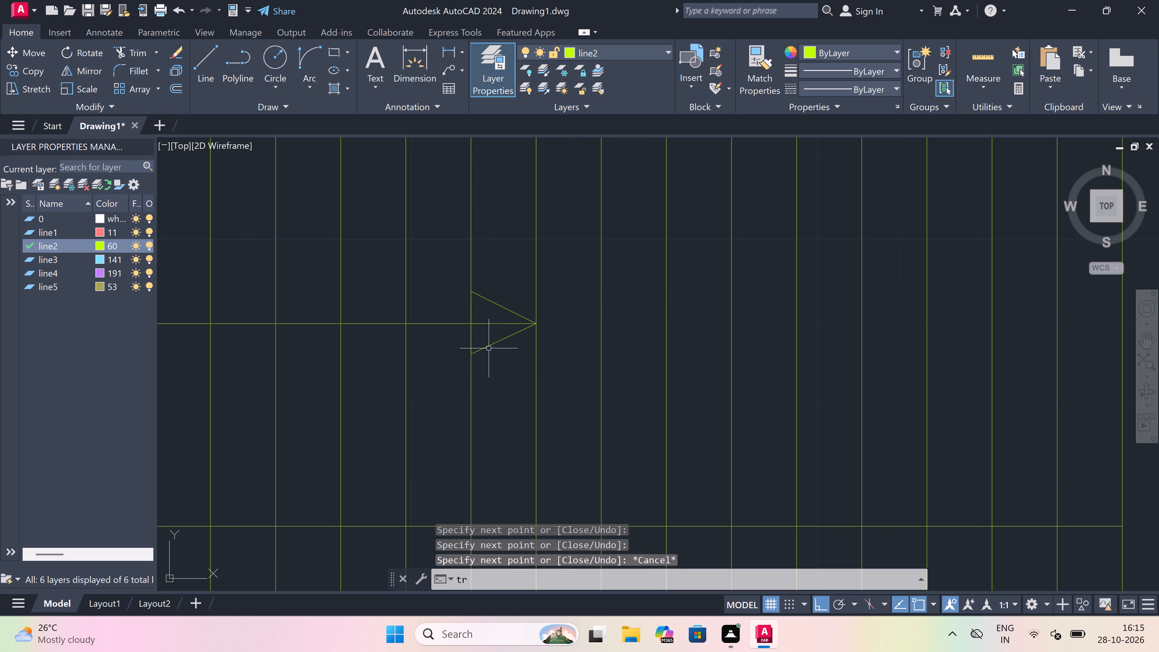
{"action": "left_click", "coordinate": [490, 338]}
{"action": "left_click", "coordinate": [490, 314]}
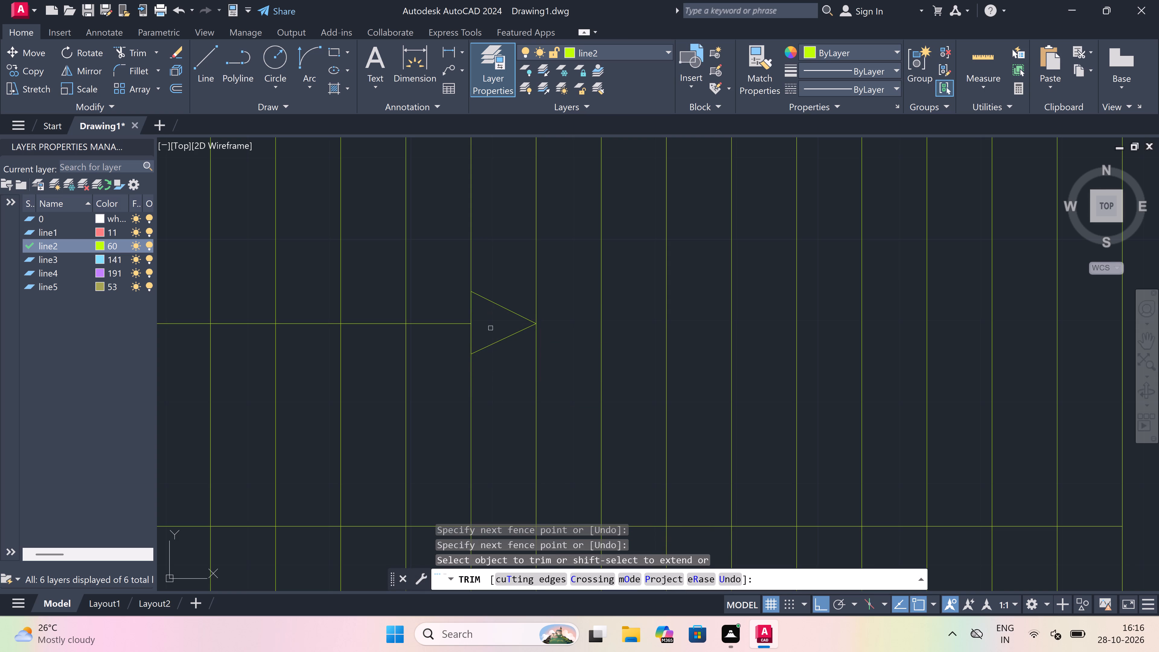
{"action": "key", "text": "Escape"}
Review the staircase with its direction arrow within the whole floor plan.
{"action": "scroll", "coordinate": [615, 361], "scroll_direction": "down", "scroll_amount": 5}
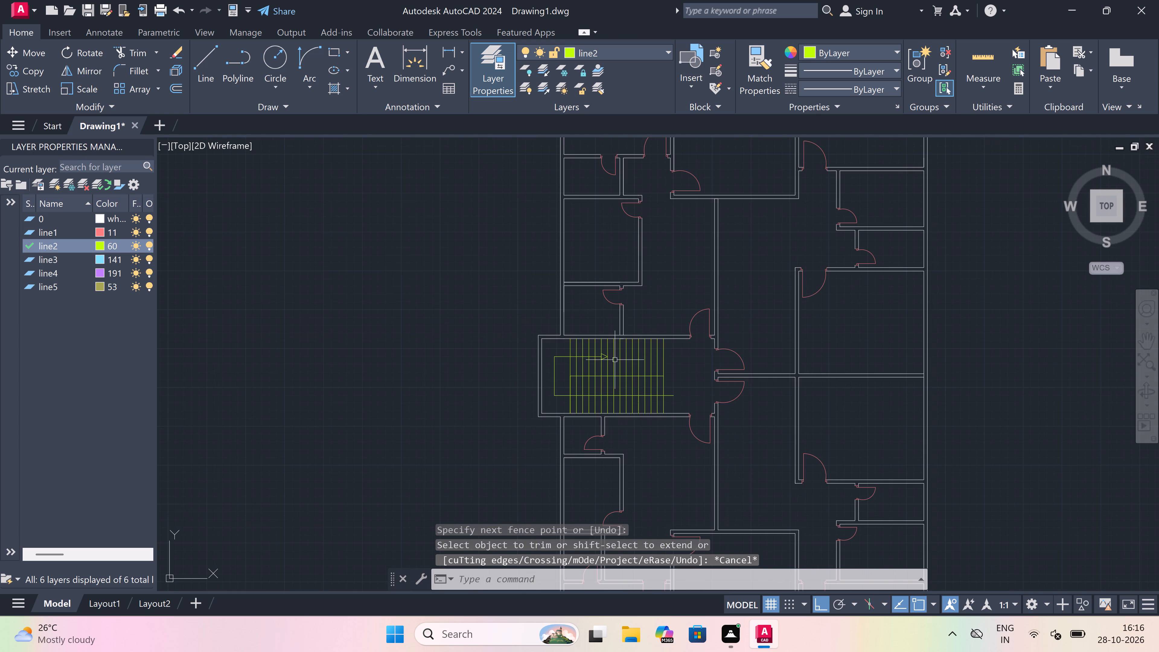
{"action": "scroll", "coordinate": [615, 361], "scroll_direction": "down", "scroll_amount": 3}
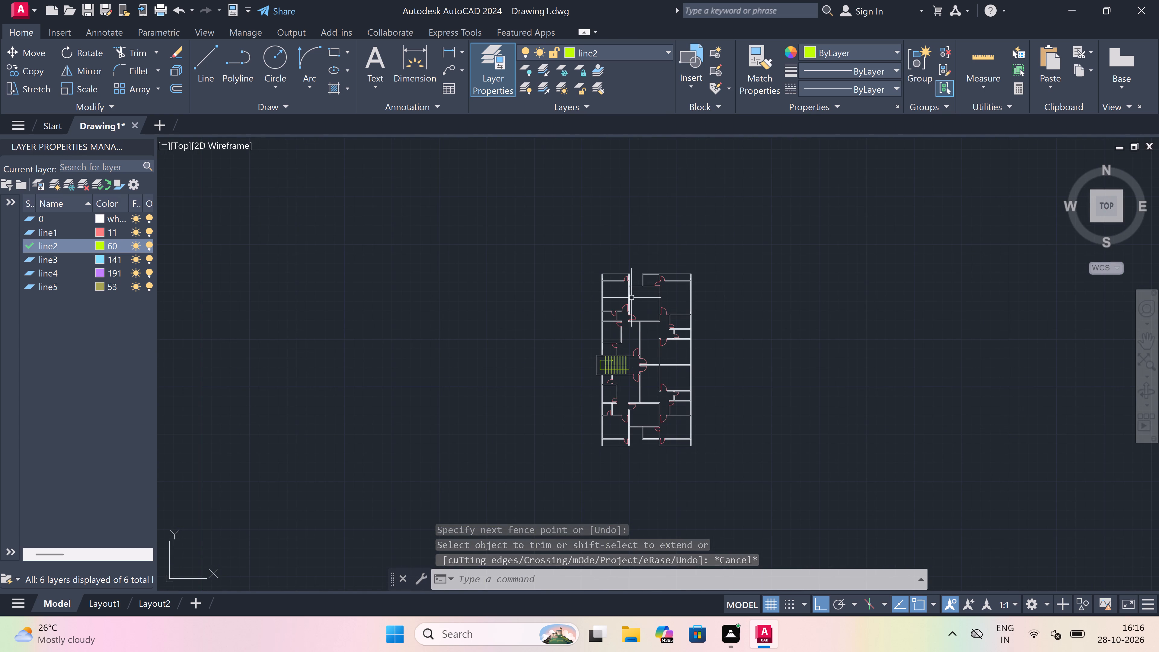
{"action": "scroll", "coordinate": [638, 286], "scroll_direction": "up", "scroll_amount": 2}
{"action": "scroll", "coordinate": [638, 286], "scroll_direction": "down", "scroll_amount": 1}
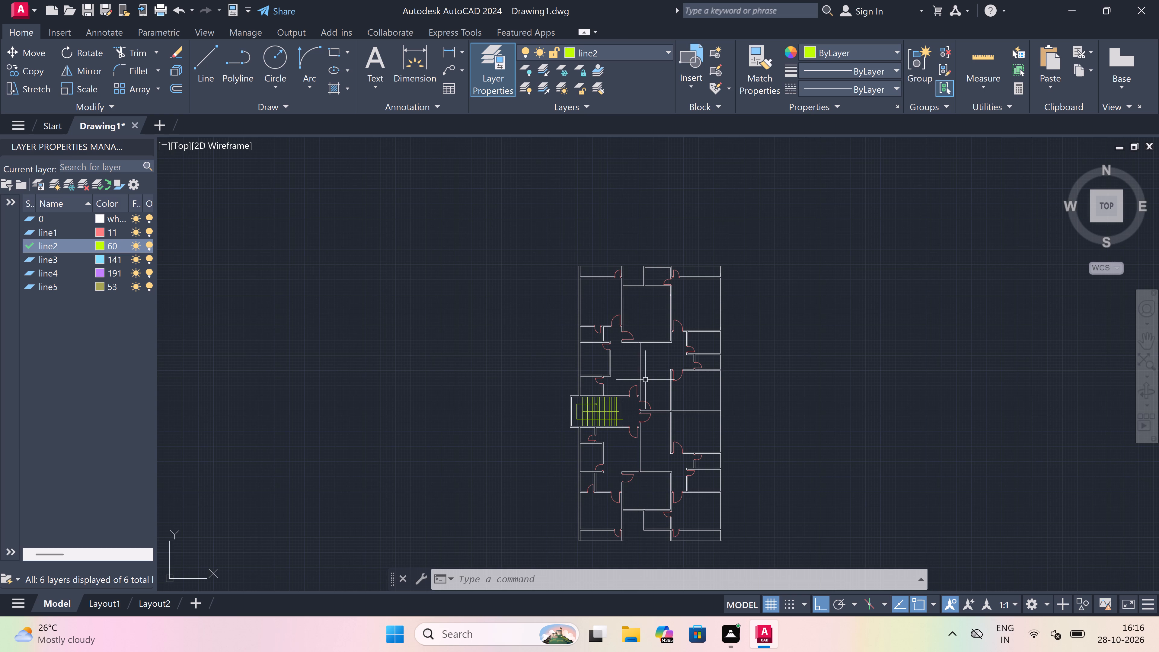
{"action": "left_click_drag", "start_coordinate": [614, 339], "coordinate": [621, 341]}
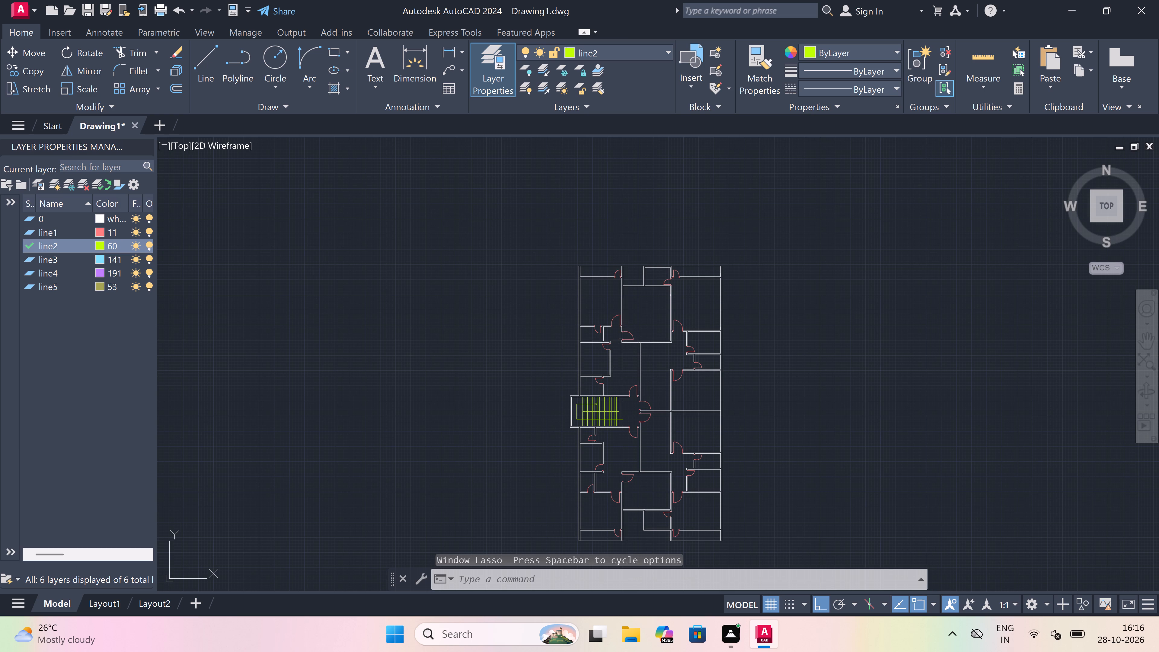
{"action": "scroll", "coordinate": [630, 335], "scroll_direction": "down", "scroll_amount": 2}
{"action": "scroll", "coordinate": [634, 379], "scroll_direction": "up", "scroll_amount": 3}
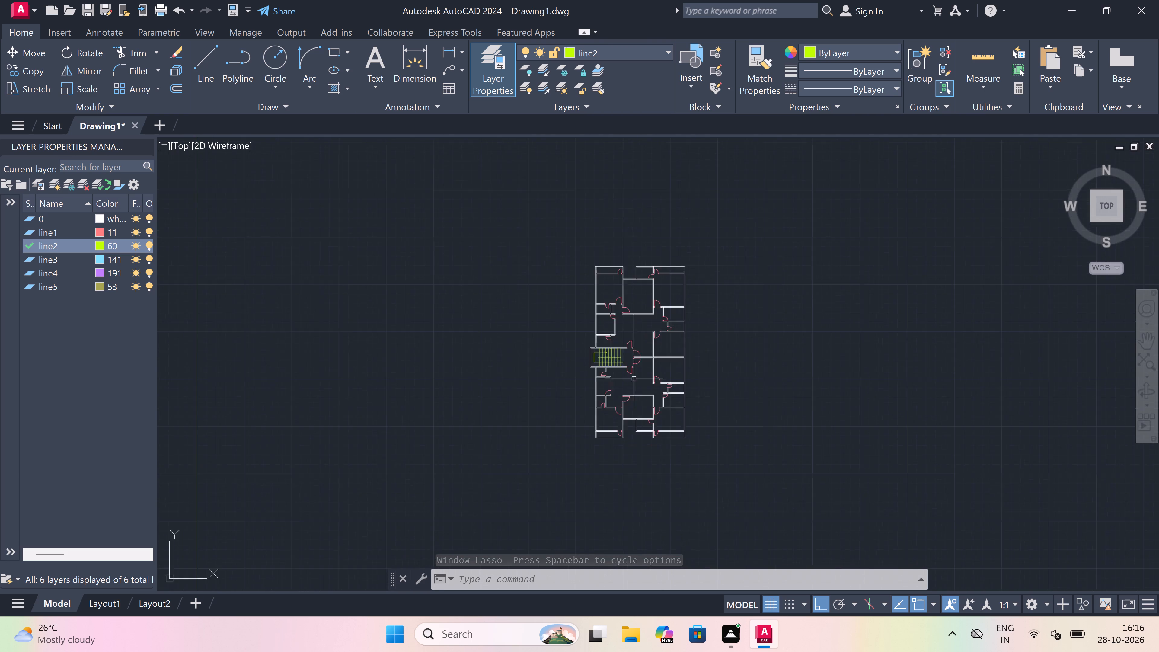
{"action": "scroll", "coordinate": [625, 309], "scroll_direction": "up", "scroll_amount": 3}
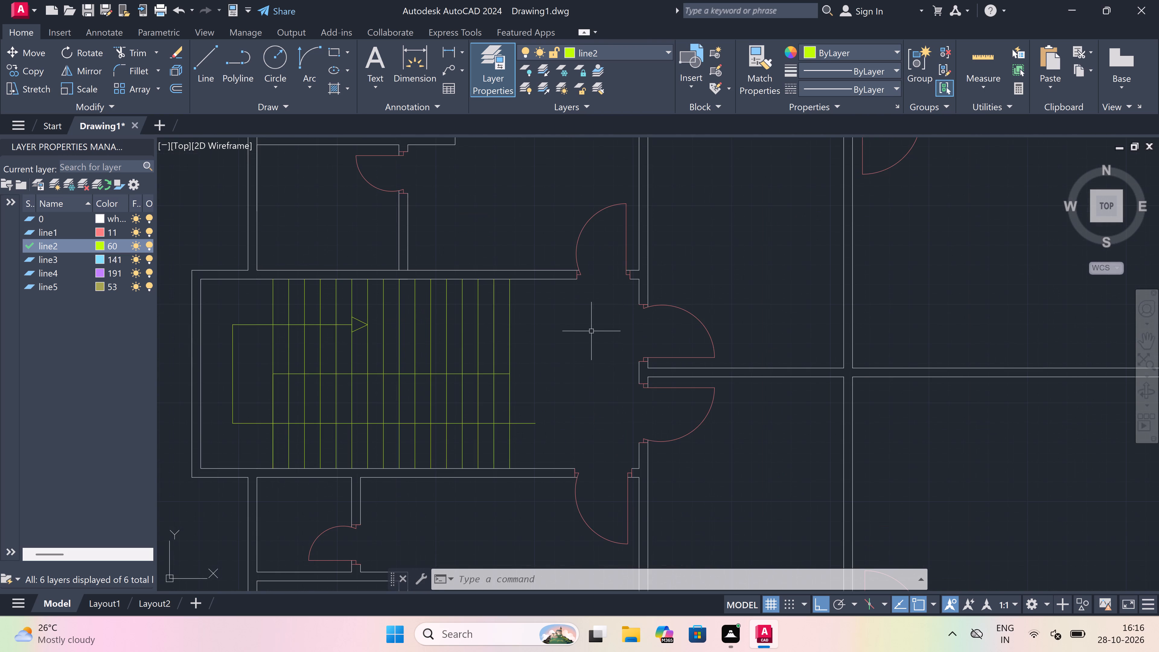
{"action": "scroll", "coordinate": [591, 331], "scroll_direction": "down", "scroll_amount": 4}
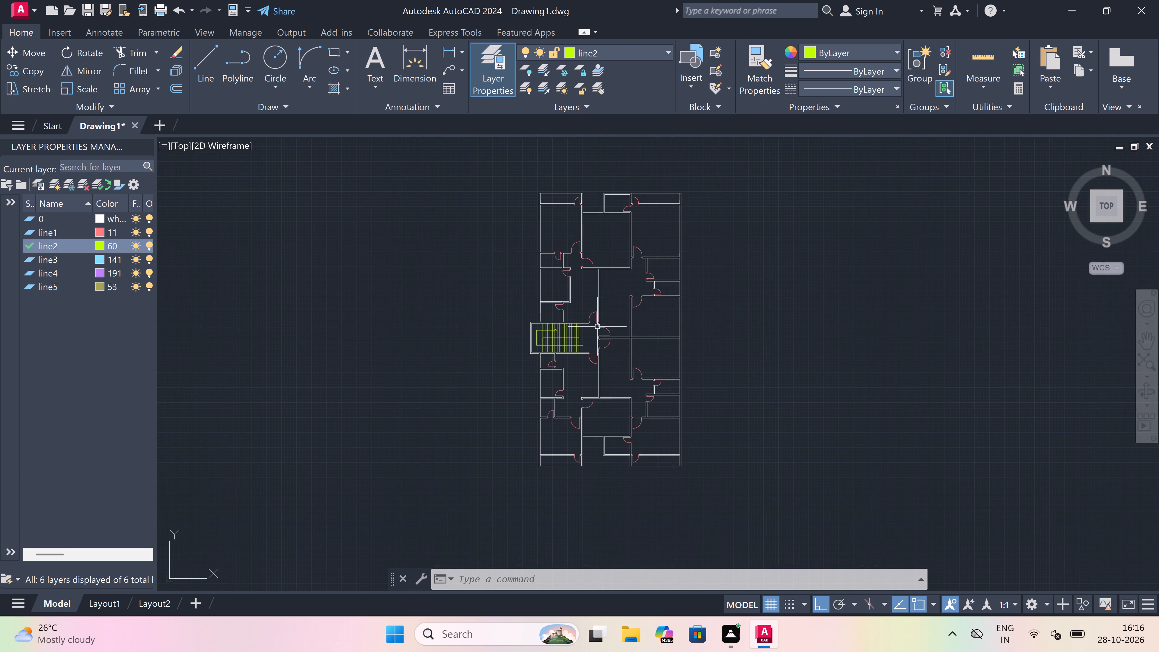